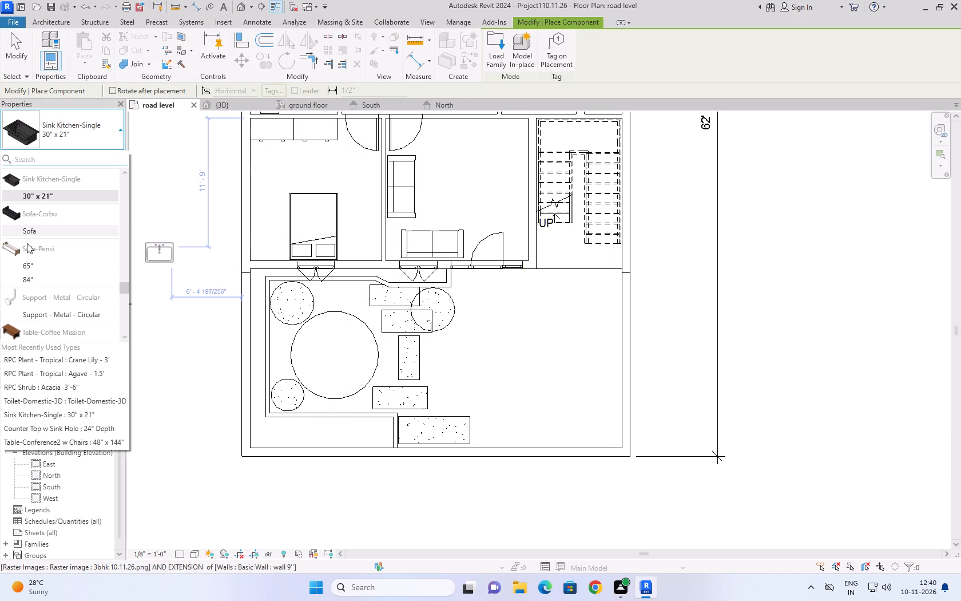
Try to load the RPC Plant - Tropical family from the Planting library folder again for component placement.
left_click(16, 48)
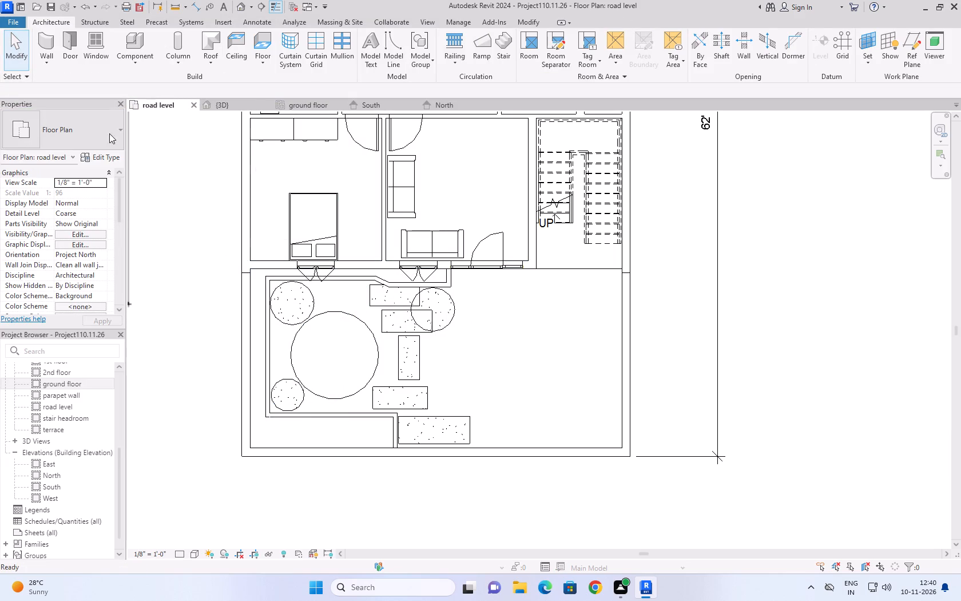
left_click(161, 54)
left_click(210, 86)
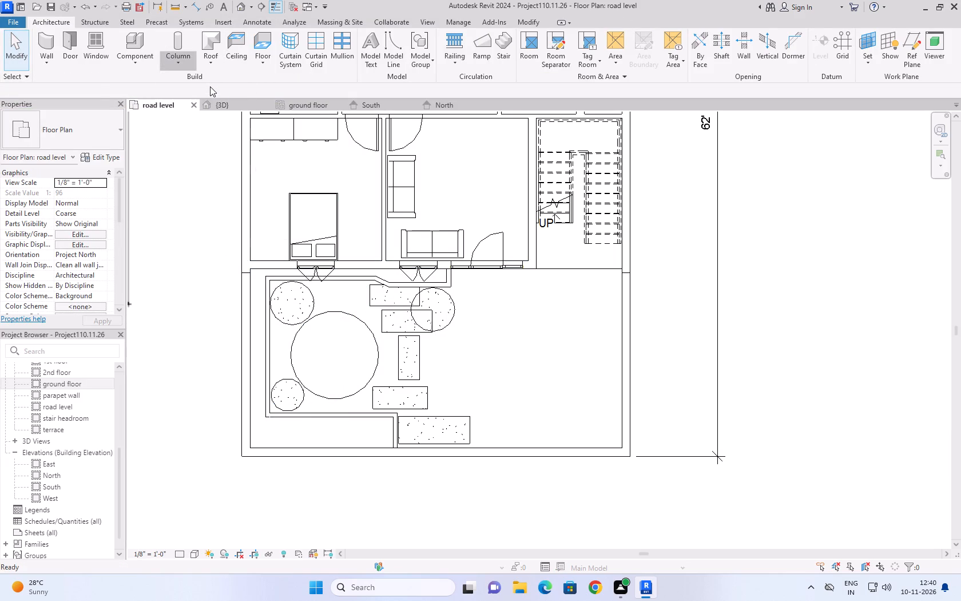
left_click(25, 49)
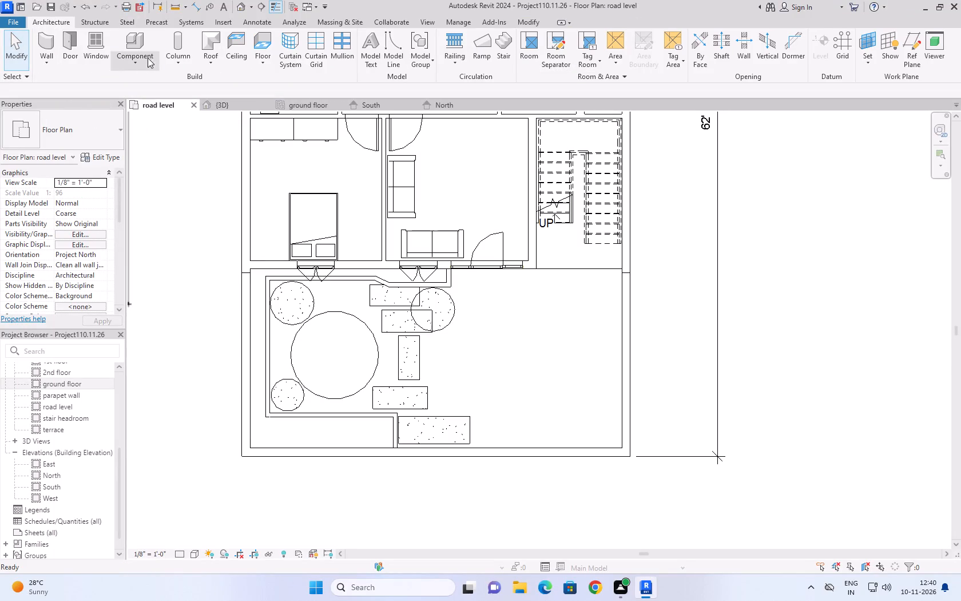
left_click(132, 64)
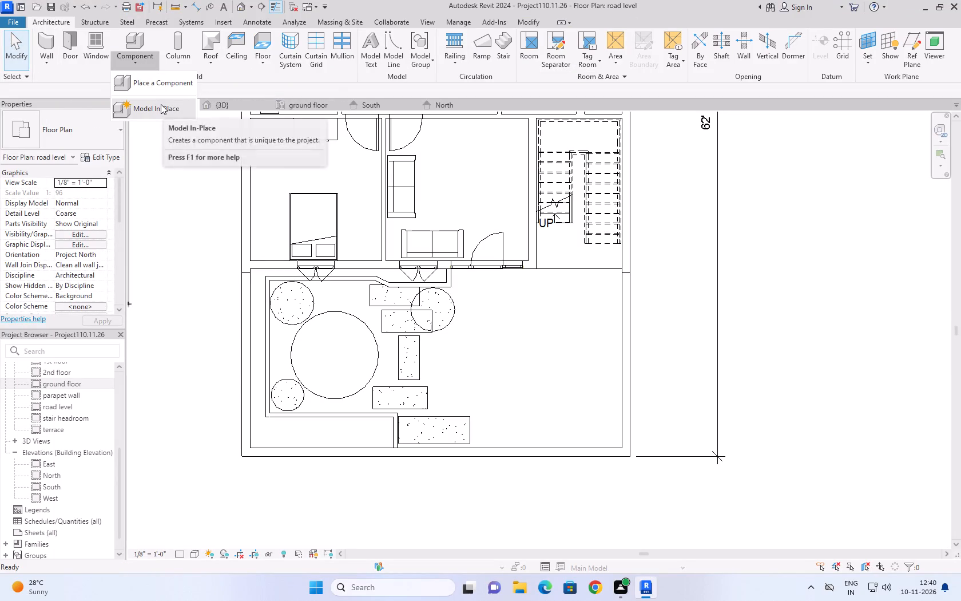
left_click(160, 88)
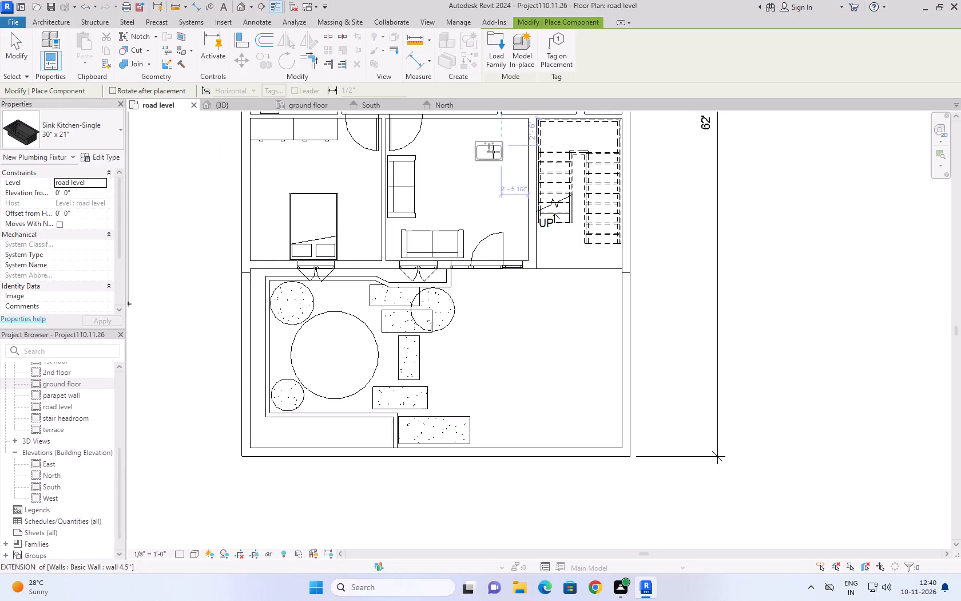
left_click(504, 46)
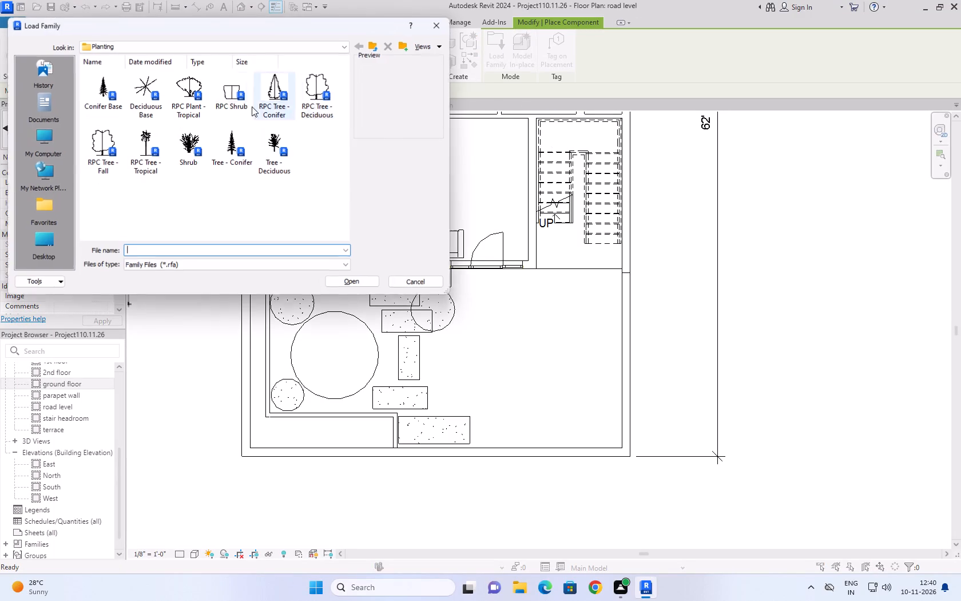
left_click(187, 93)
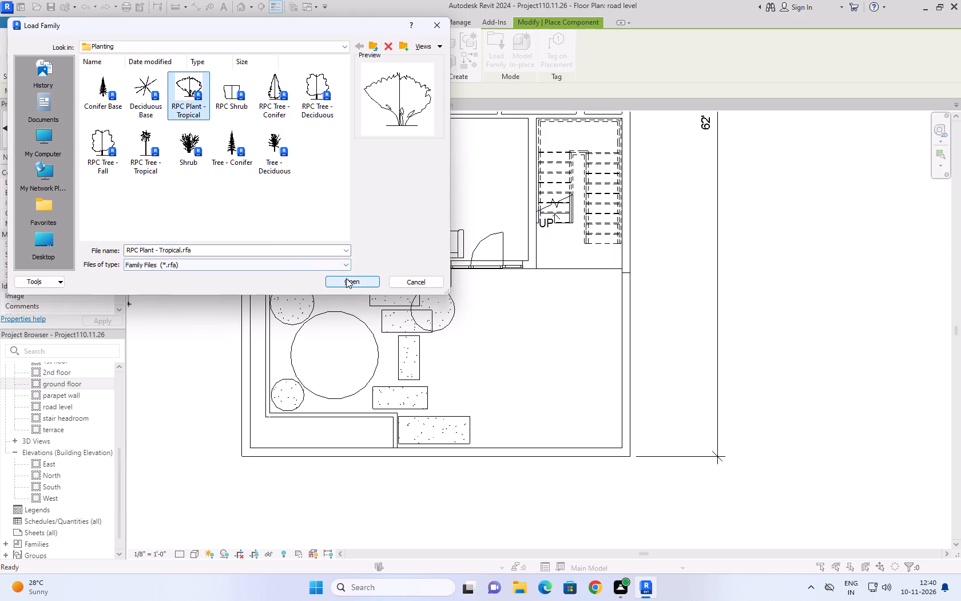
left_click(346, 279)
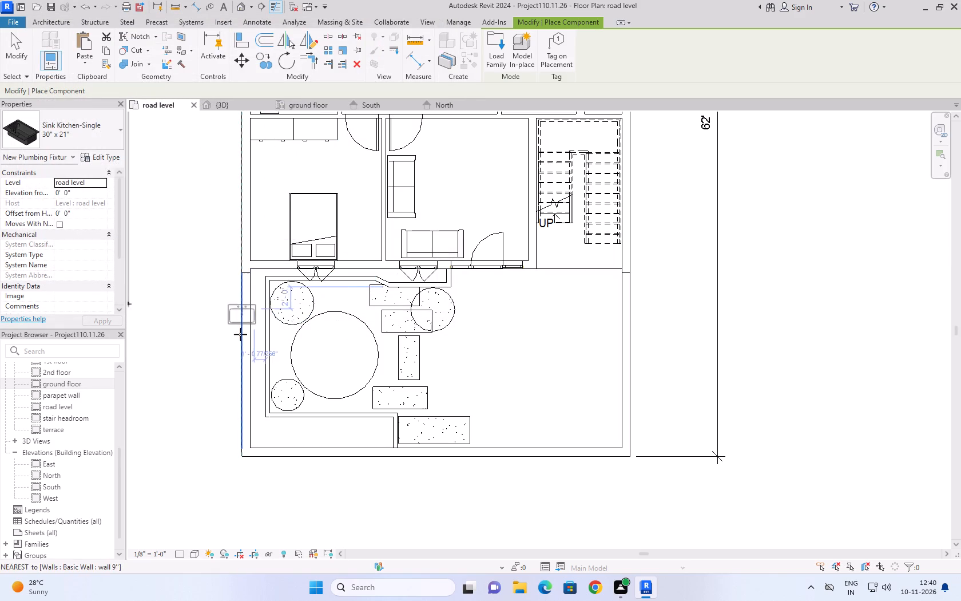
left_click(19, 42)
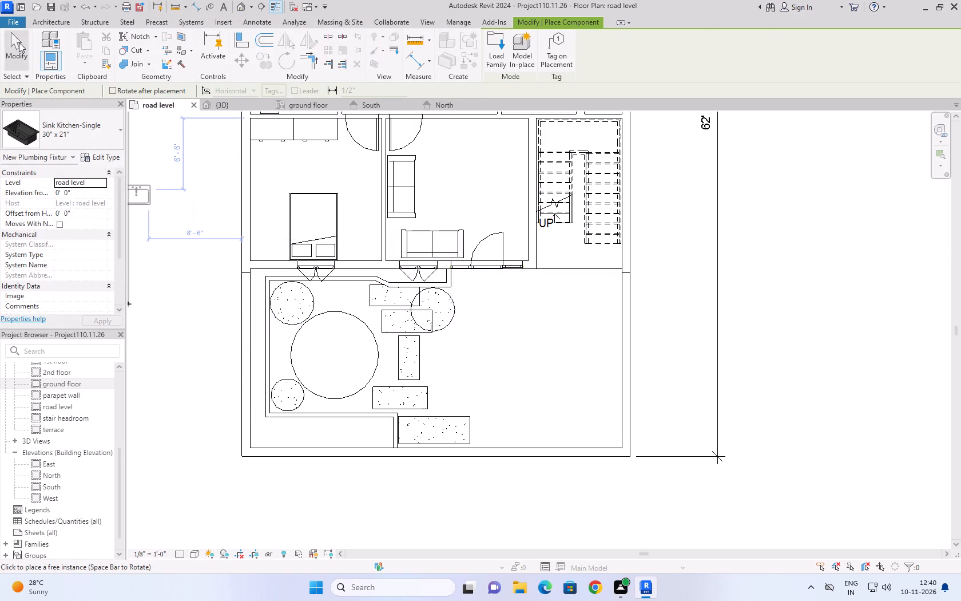
Close the road level, 3D, ground floor ceiling plan and South elevation views, leaving only the North elevation open.
left_click(194, 105)
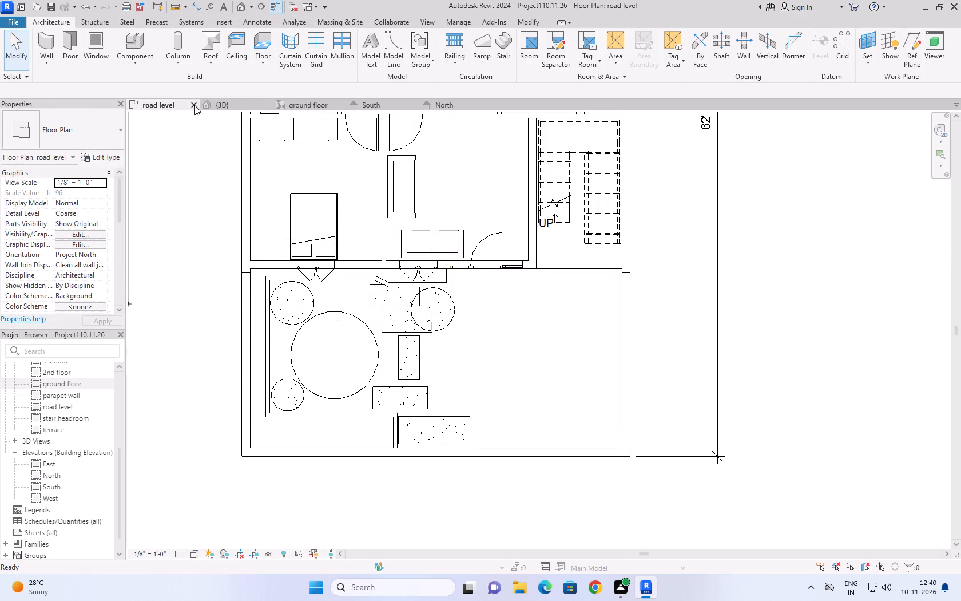
left_click(194, 105)
left_click(194, 105)
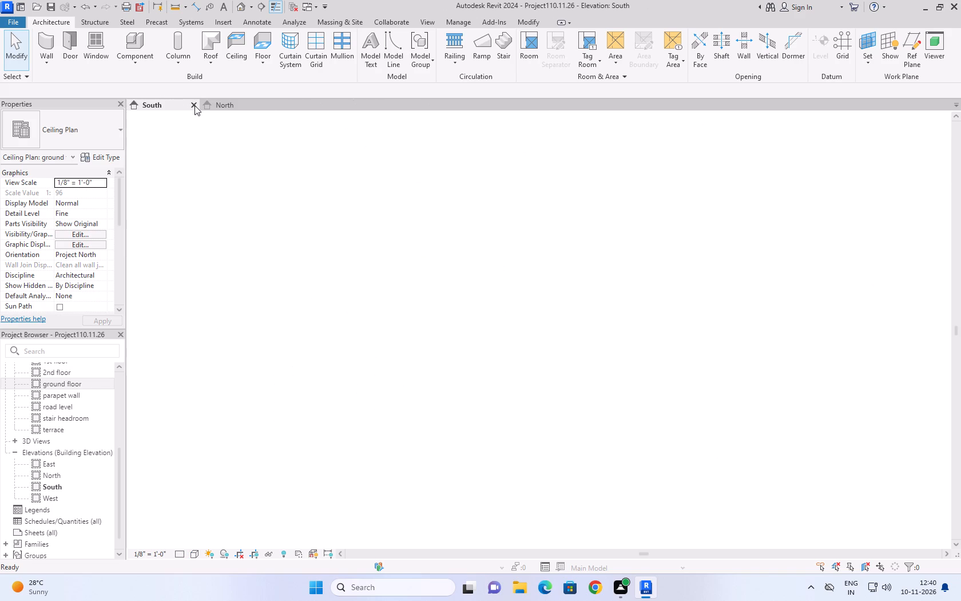
left_click(194, 105)
Collapse the ceiling plans in the project's view list and open the ground floor and road level floor plans.
scroll(181, 157, "down", 3)
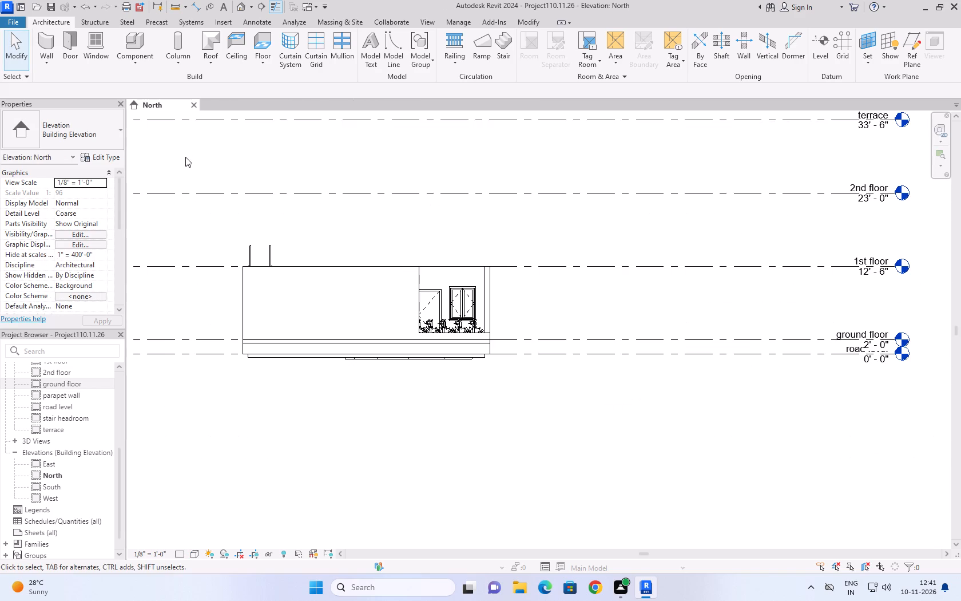
scroll(223, 290, "down", 2)
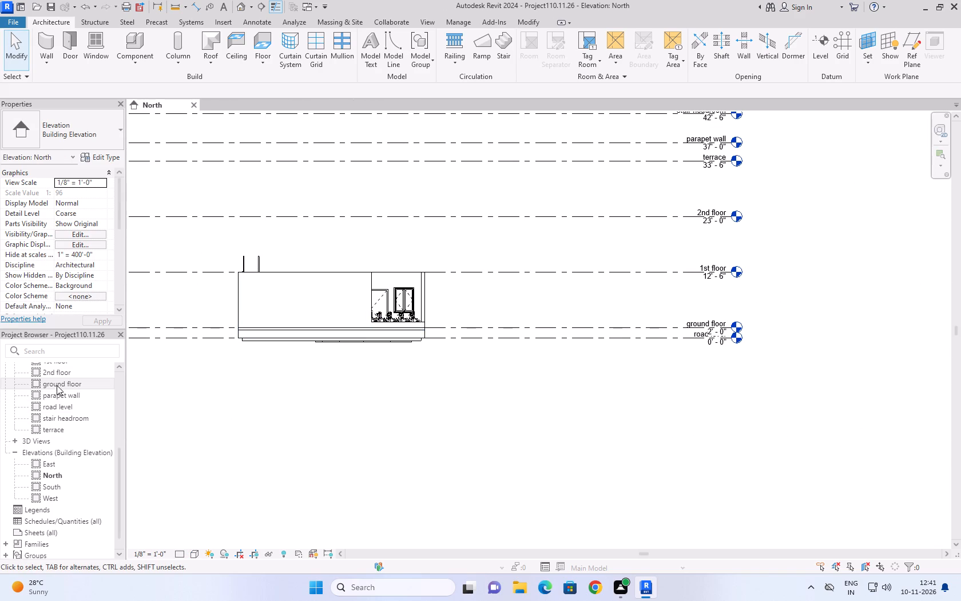
scroll(65, 396, "up", 1)
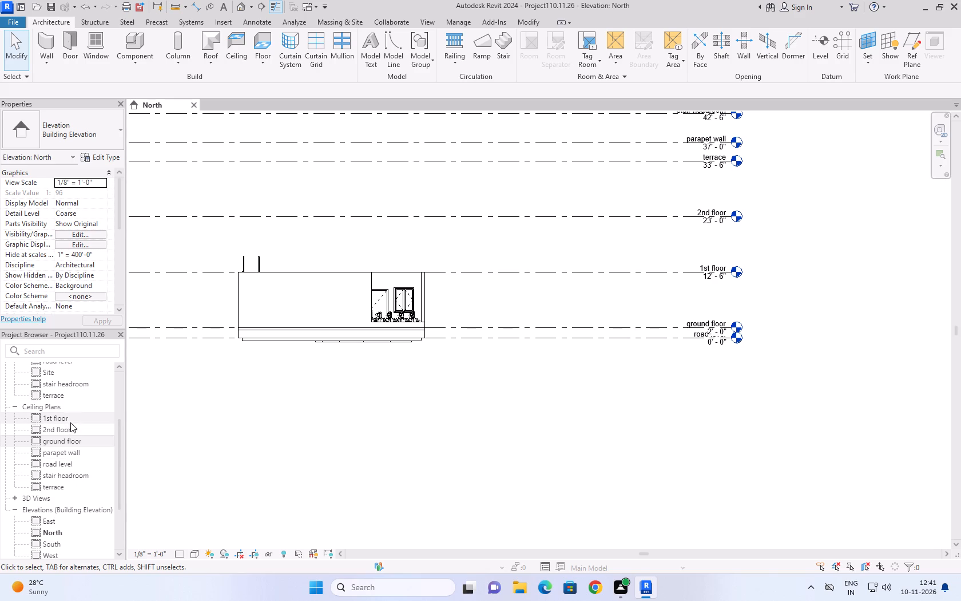
left_click(16, 407)
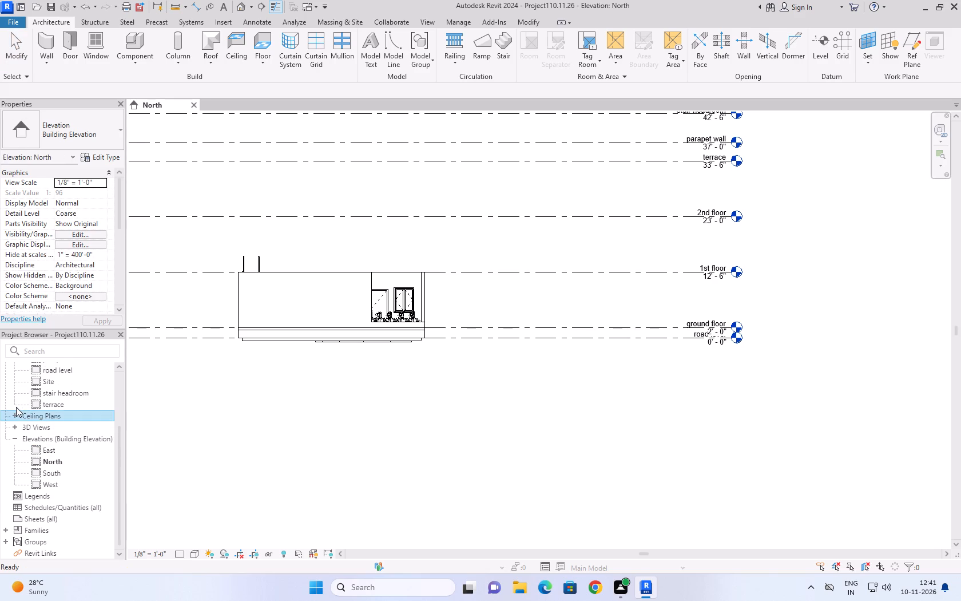
scroll(25, 378, "up", 3)
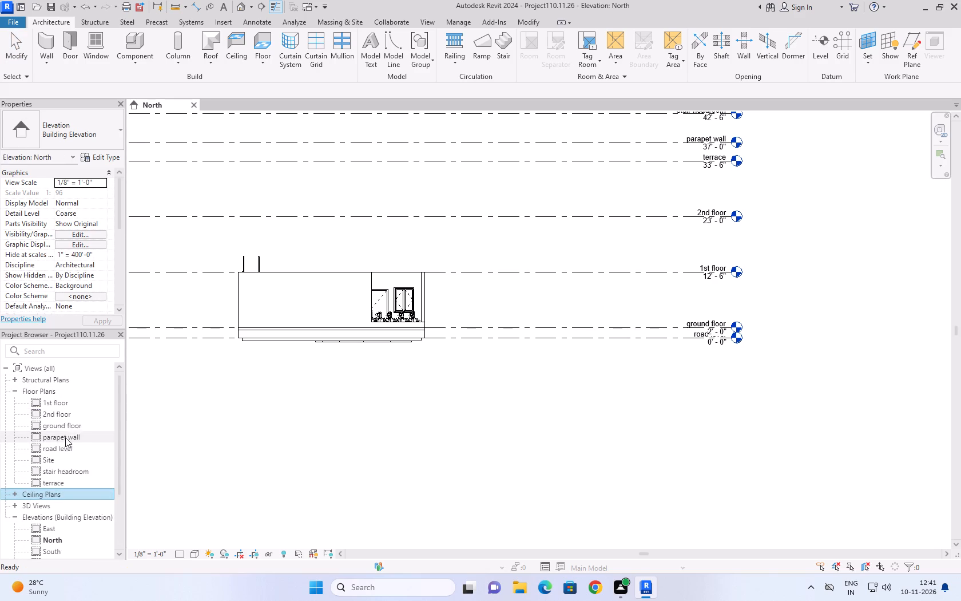
double_click(72, 424)
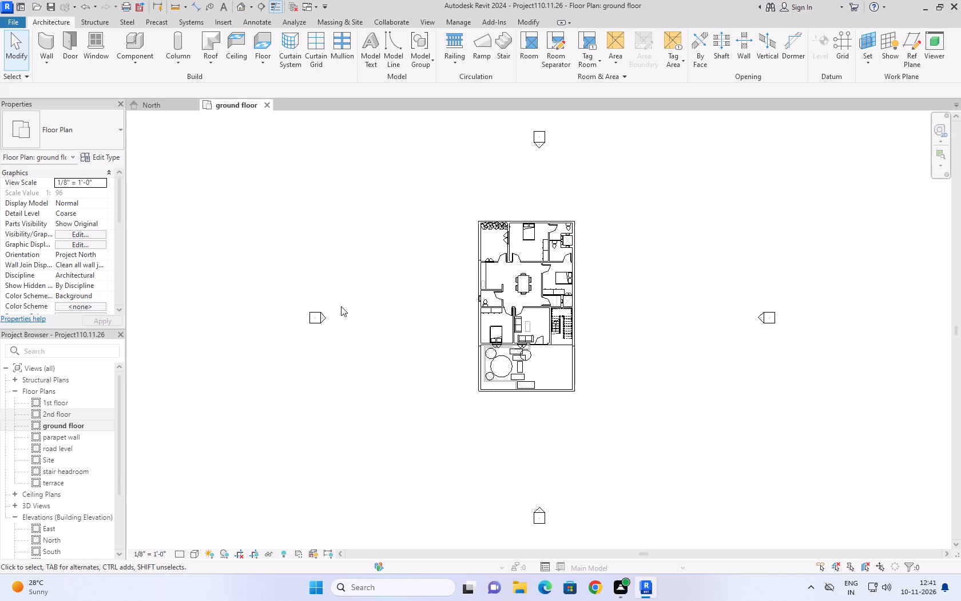
middle_click_drag(347, 291, 192, 315)
scroll(358, 374, "up", 4)
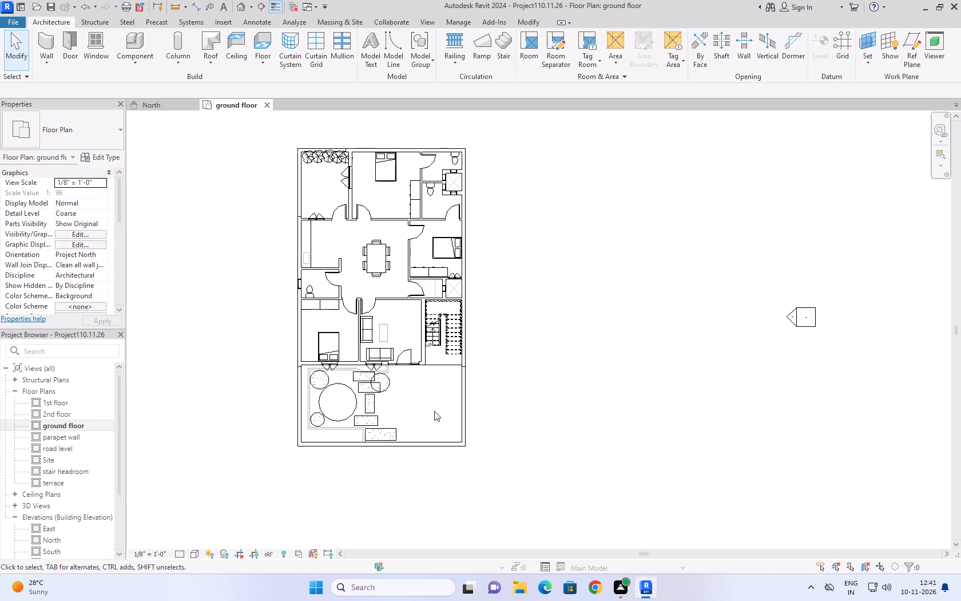
scroll(434, 411, "up", 4)
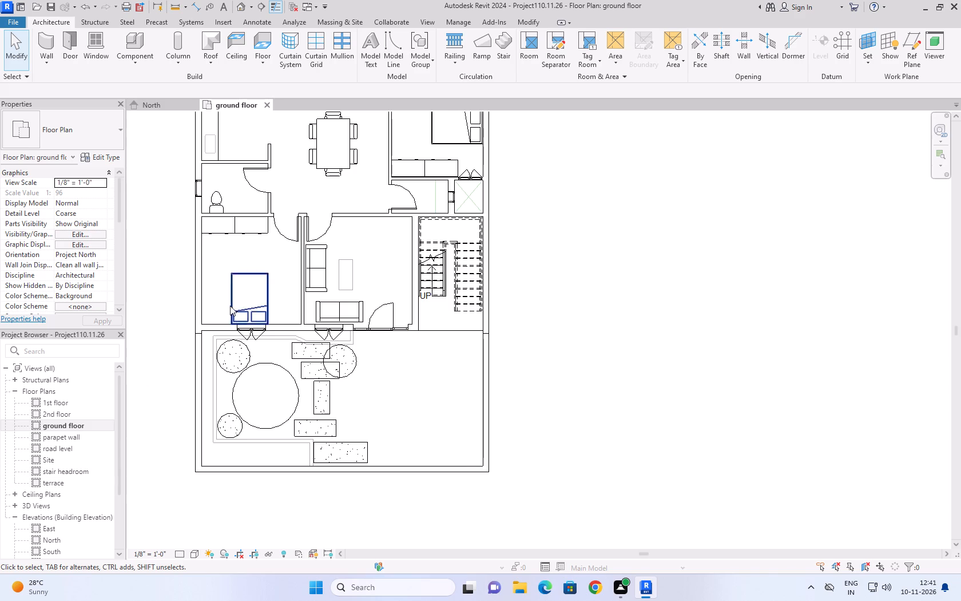
scroll(245, 341, "down", 1)
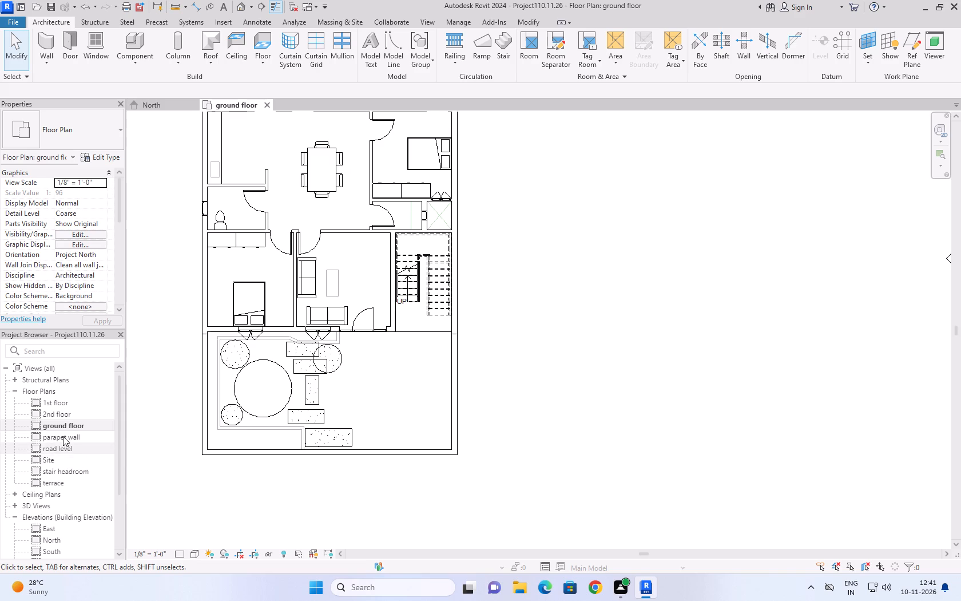
double_click(64, 446)
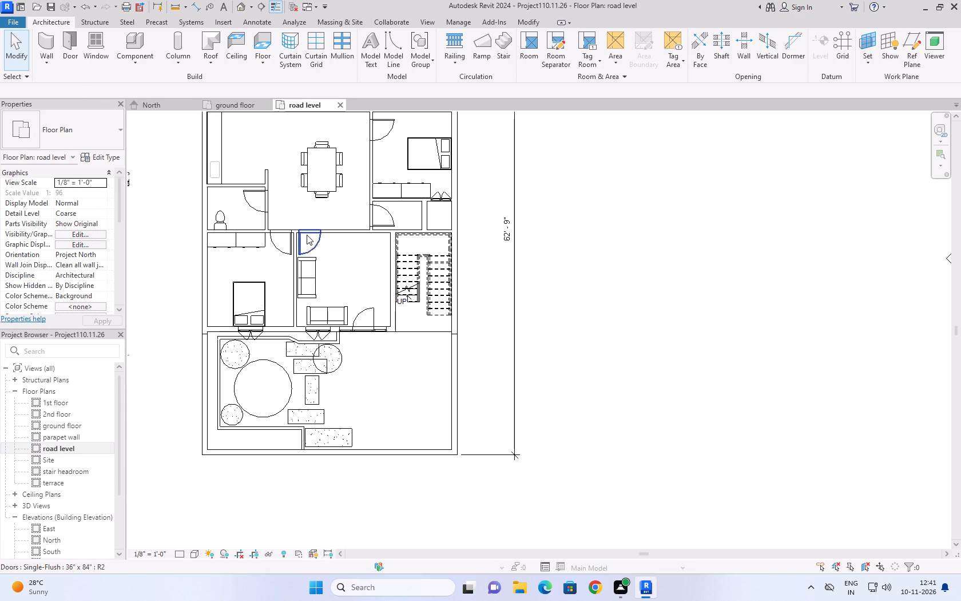
Create five plants similar to the existing Crane Lily - 3' in a row along the front planting strip, between the garden wall and boundary wall.
scroll(306, 238, "down", 5)
scroll(279, 121, "up", 9)
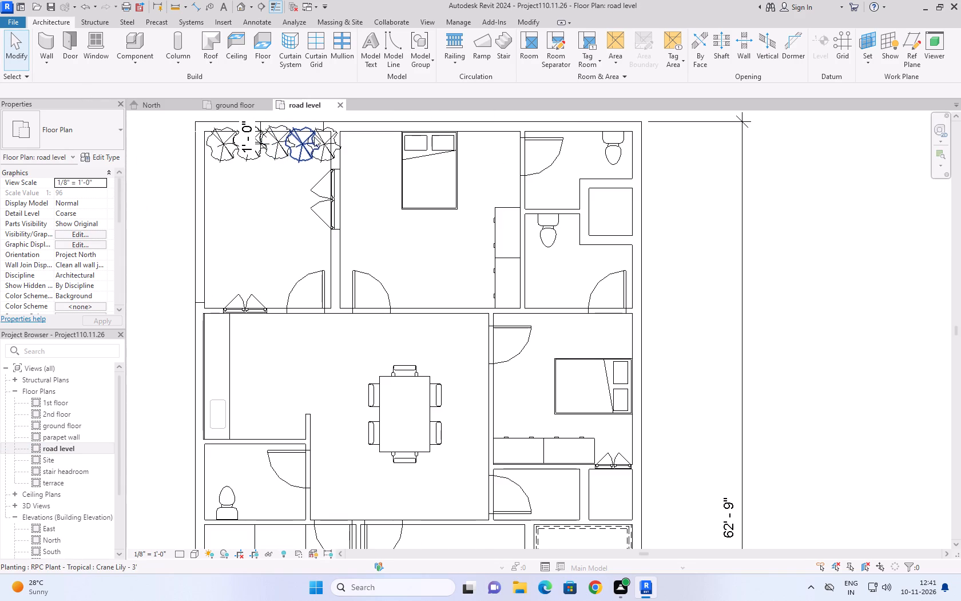
left_click(325, 140)
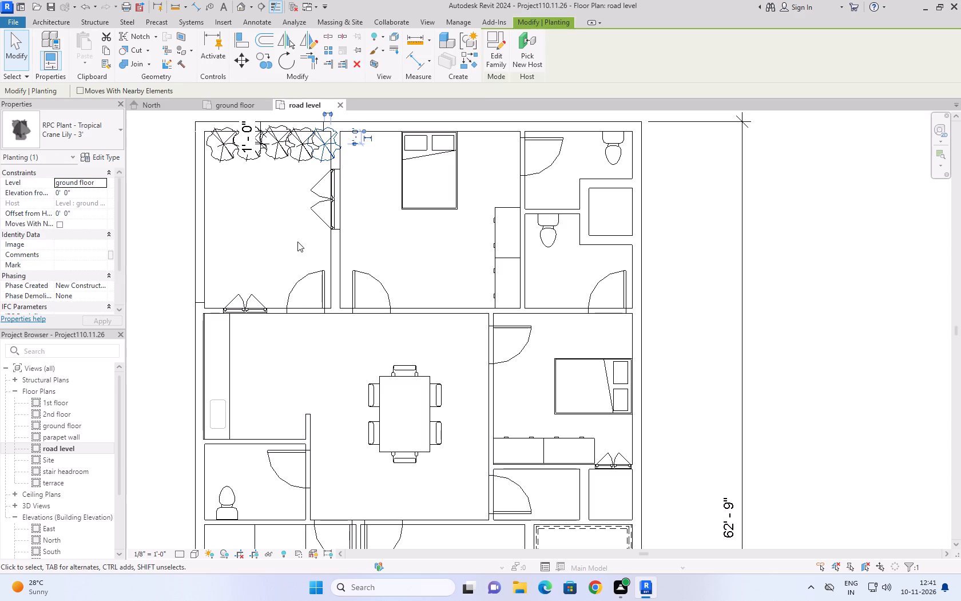
key("c")
key("s")
scroll(417, 232, "down", 10)
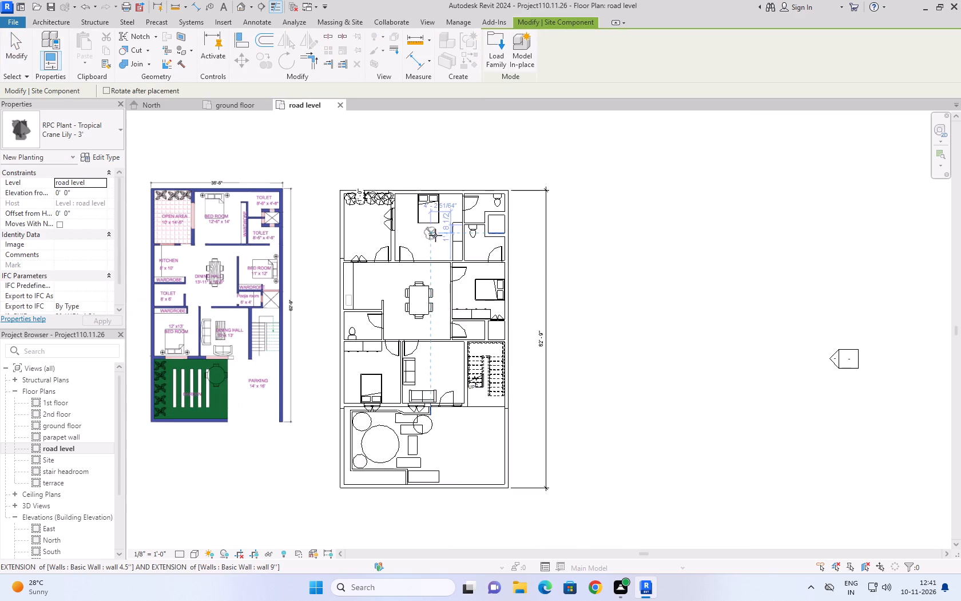
scroll(435, 235, "down", 1)
scroll(372, 437, "up", 6)
scroll(435, 320, "up", 4)
middle_click_drag(438, 318, 438, 355)
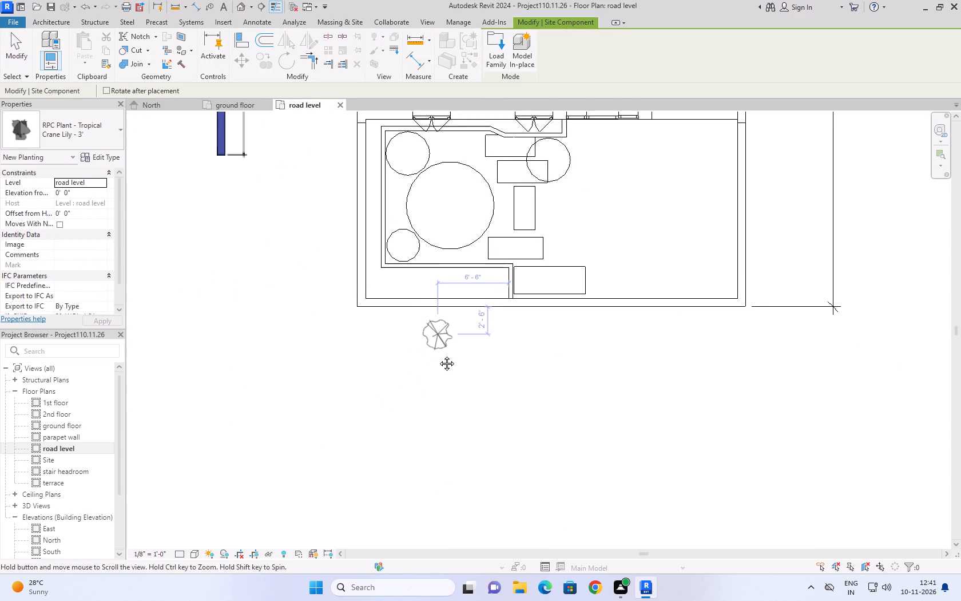
middle_click_drag(438, 355, 426, 456)
scroll(476, 412, "up", 5)
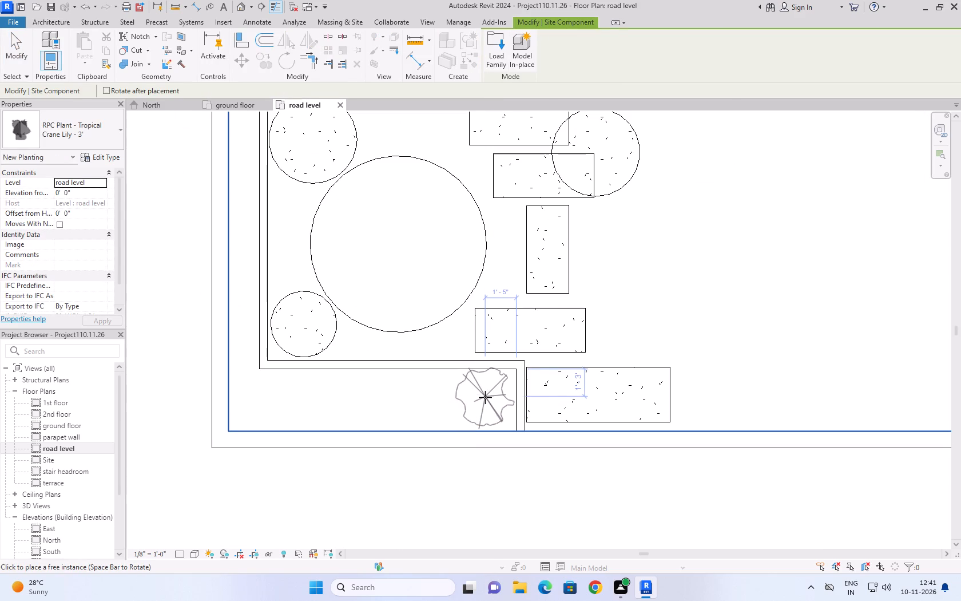
left_click(485, 397)
left_click(433, 397)
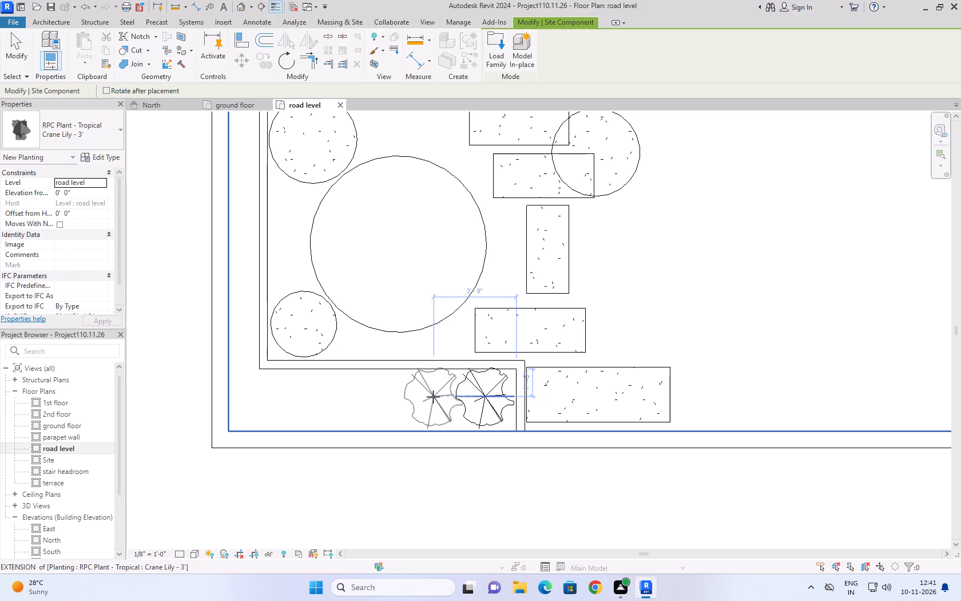
left_click(374, 400)
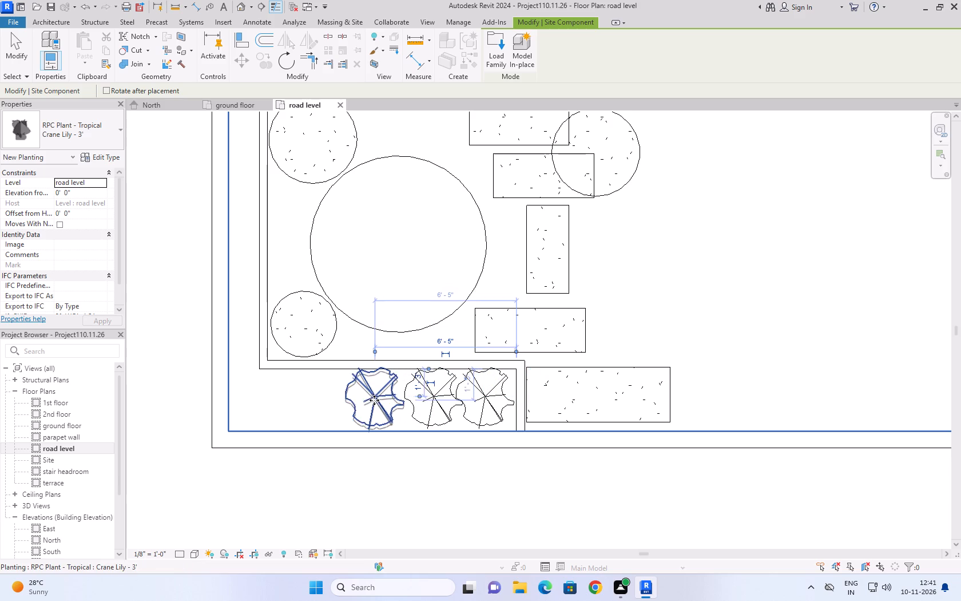
left_click(311, 401)
left_click(254, 400)
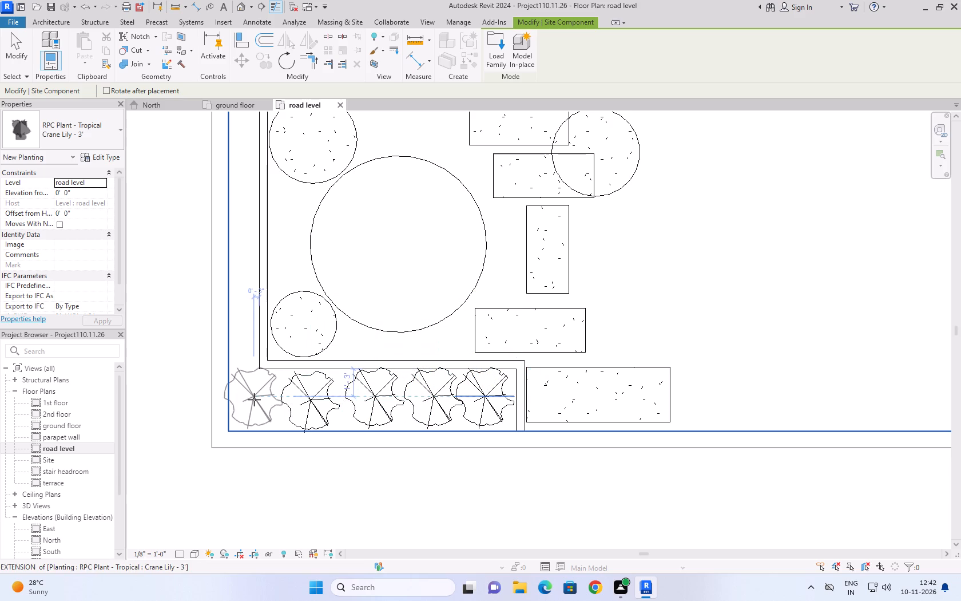
Place RPC Plant - Tropical plants of type Dagger - 2' along the front half of the side planting strip, beyond the Crane Lily row.
left_click(73, 135)
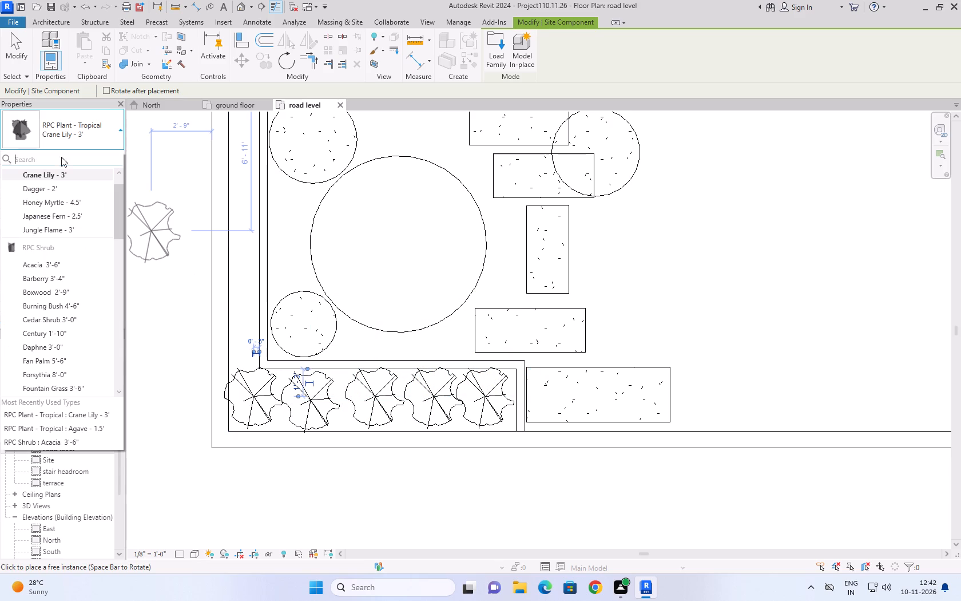
left_click(51, 200)
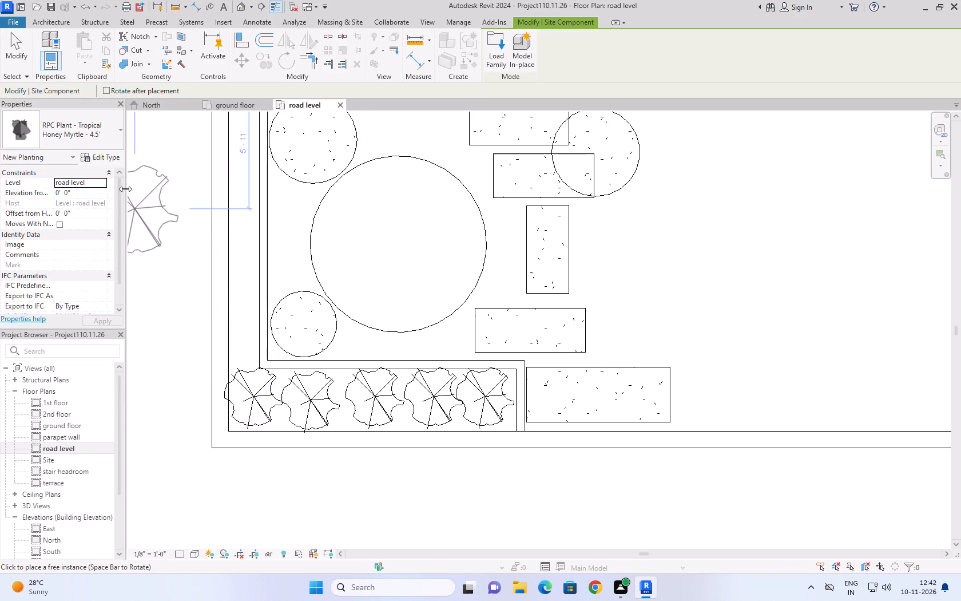
left_click(96, 126)
scroll(58, 204, "up", 2)
left_click(66, 219)
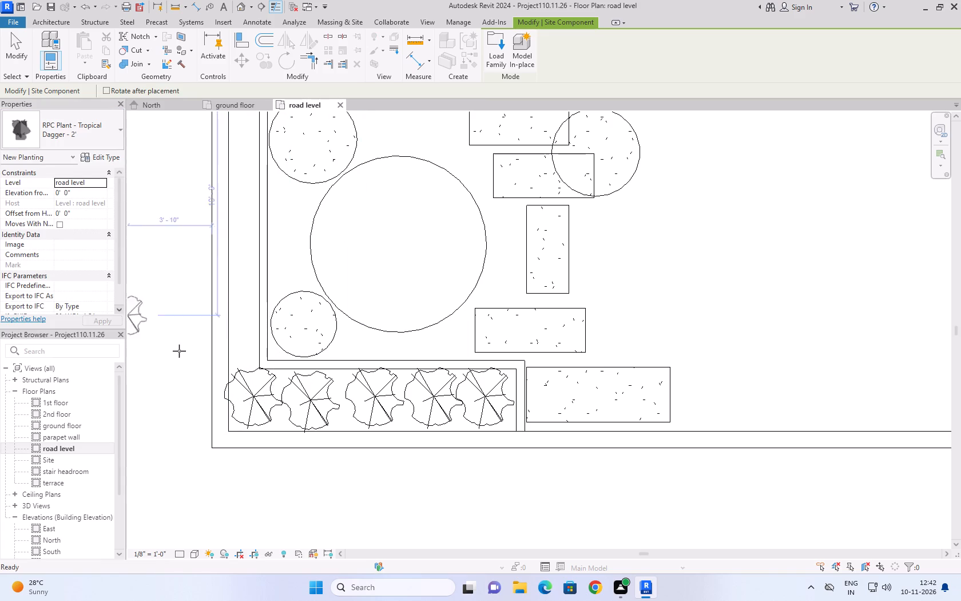
left_click(245, 343)
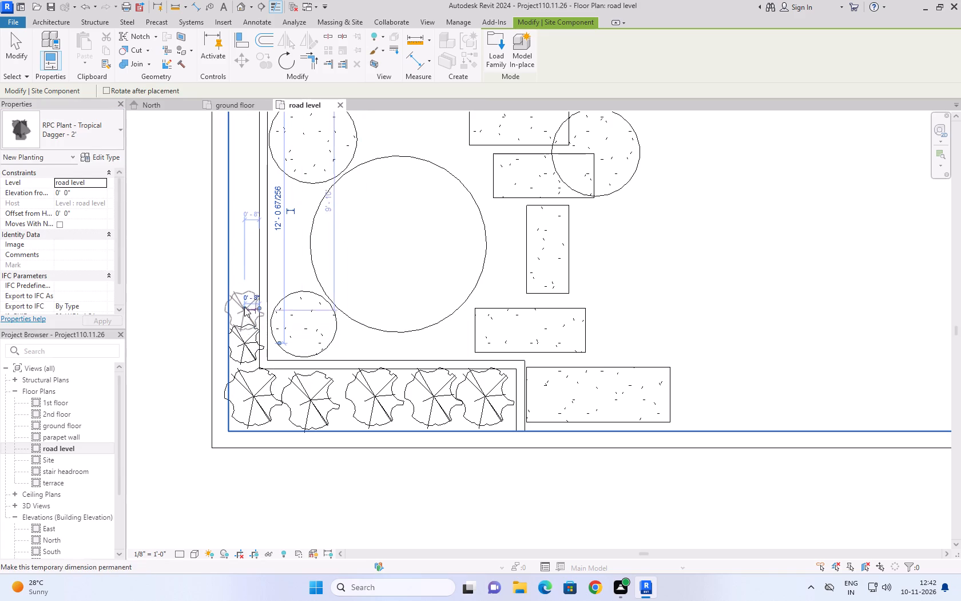
left_click(245, 300)
left_click(253, 258)
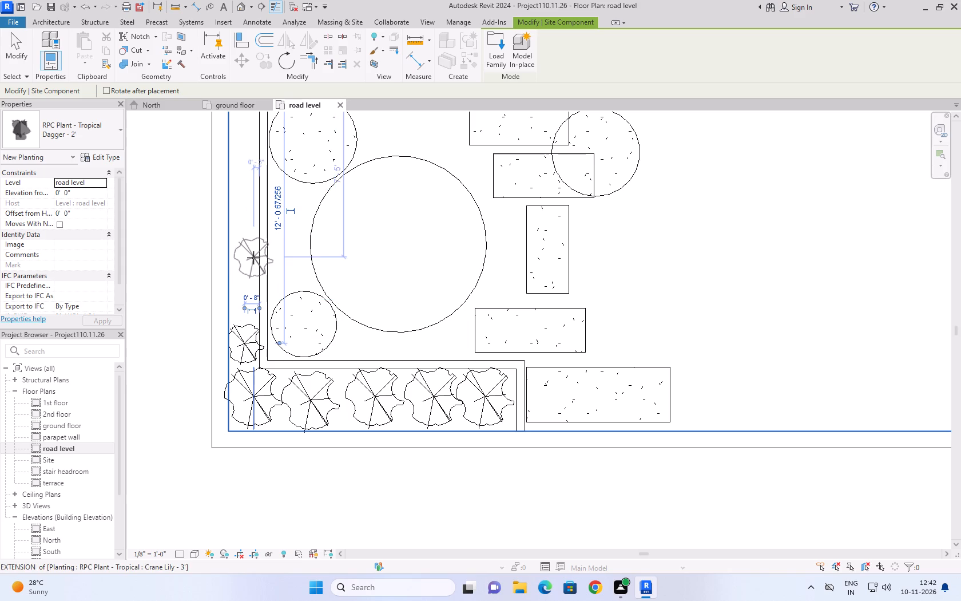
left_click(245, 303)
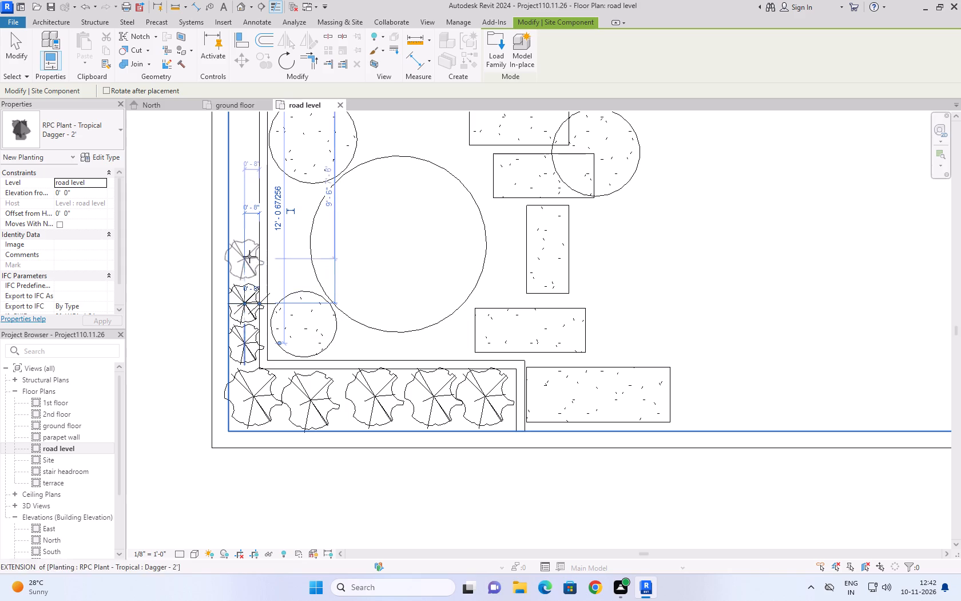
left_click(251, 252)
left_click(247, 198)
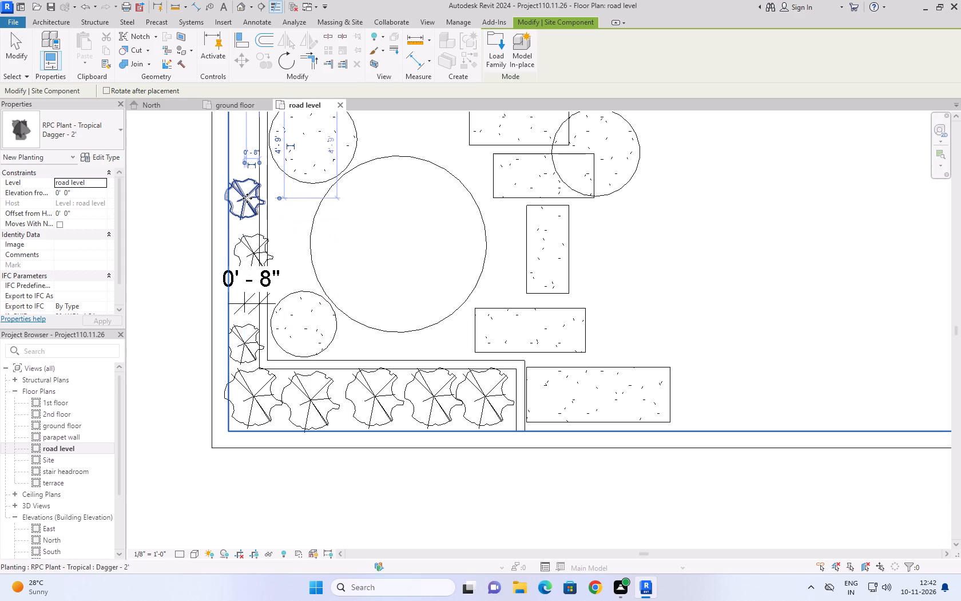
Continue the row with two more Dagger - 2' plants in the side strip, up toward the house wall.
scroll(247, 198, "down", 6)
scroll(232, 143, "up", 8)
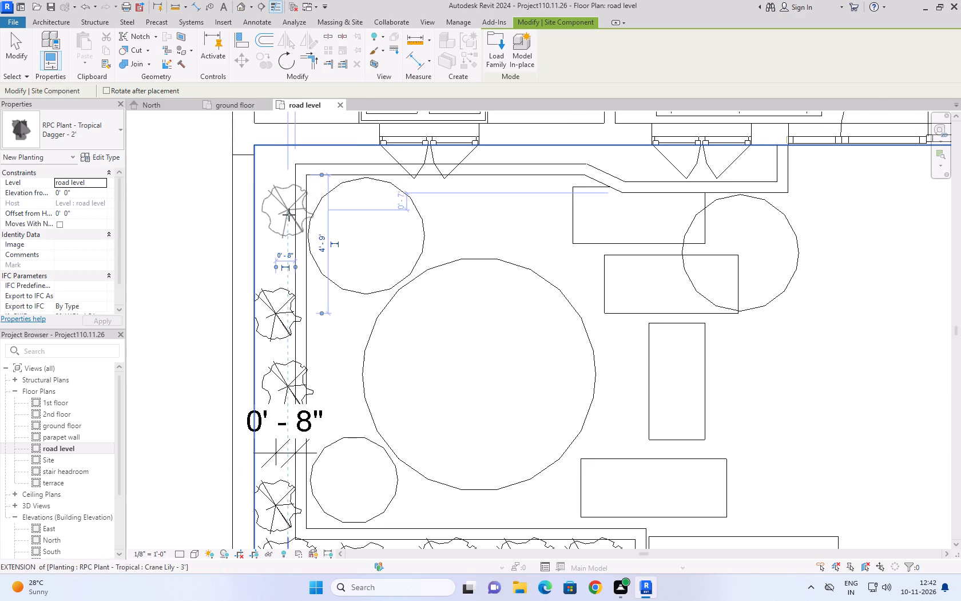
left_click(275, 255)
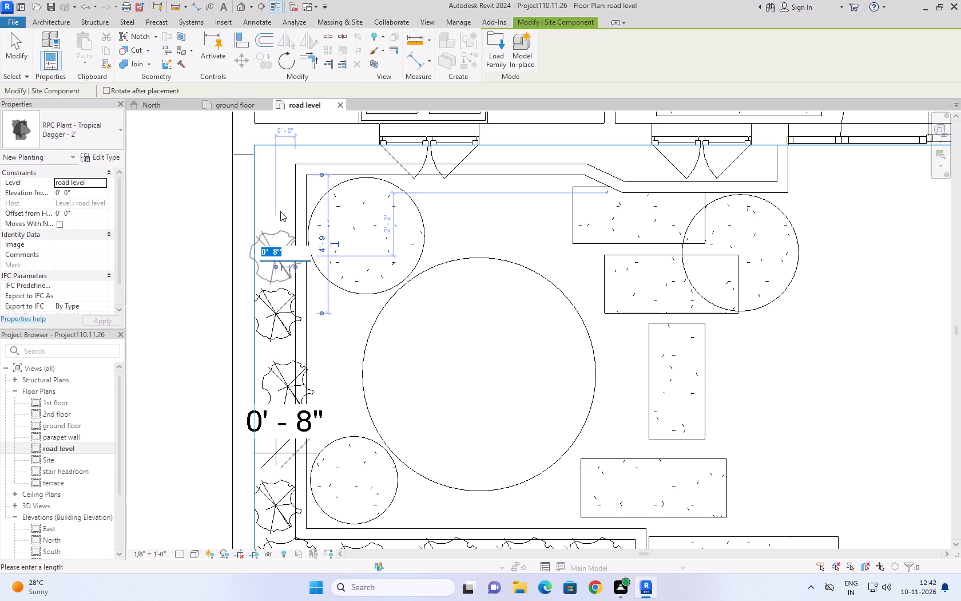
left_click(269, 209)
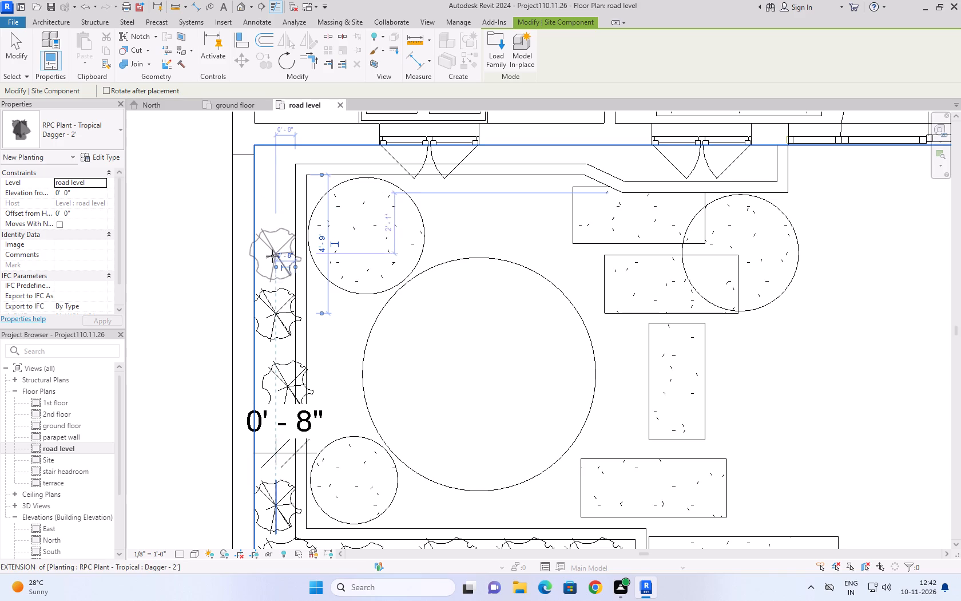
left_click(272, 260)
left_click(280, 260)
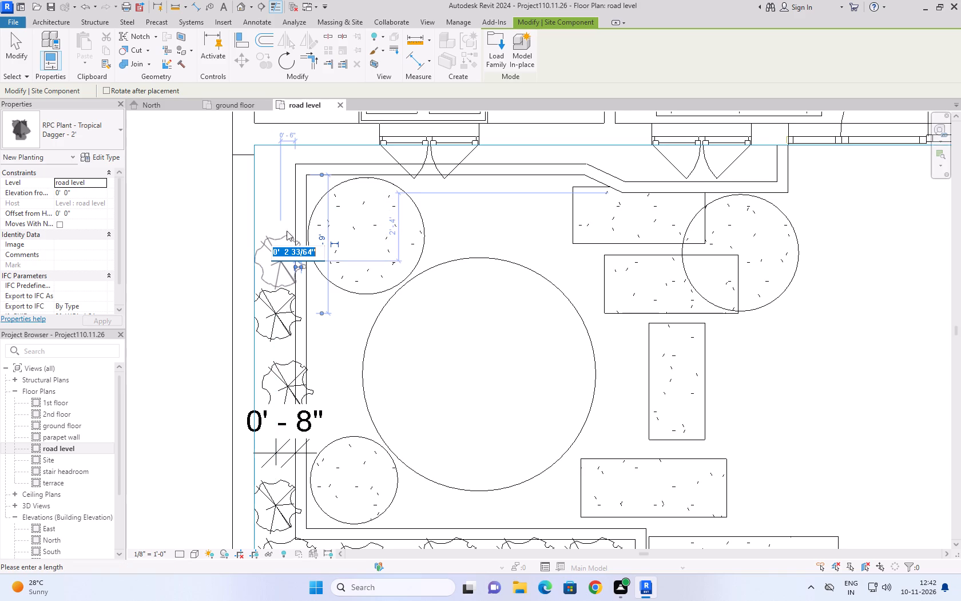
left_click(285, 215)
left_click(284, 266)
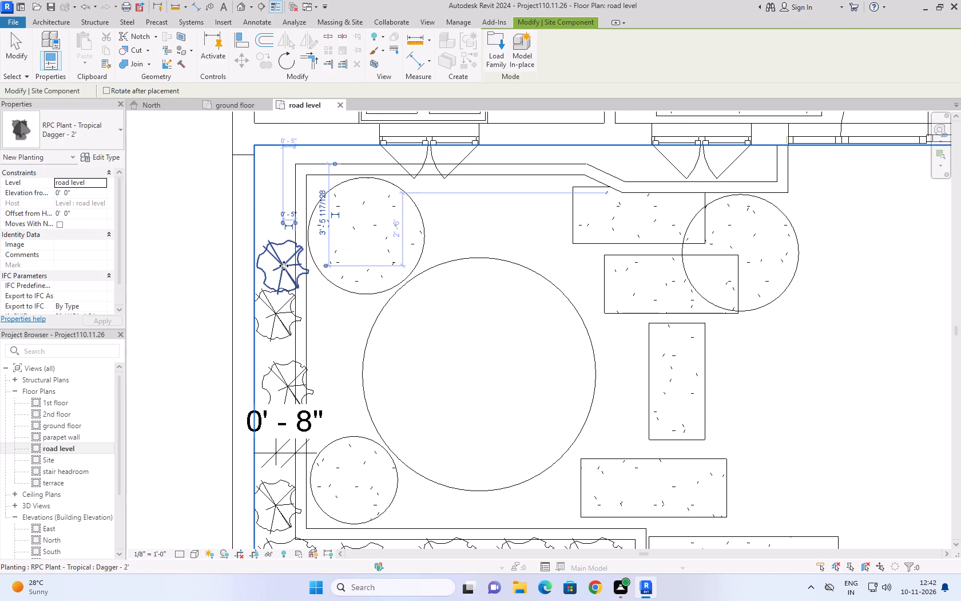
left_click(277, 196)
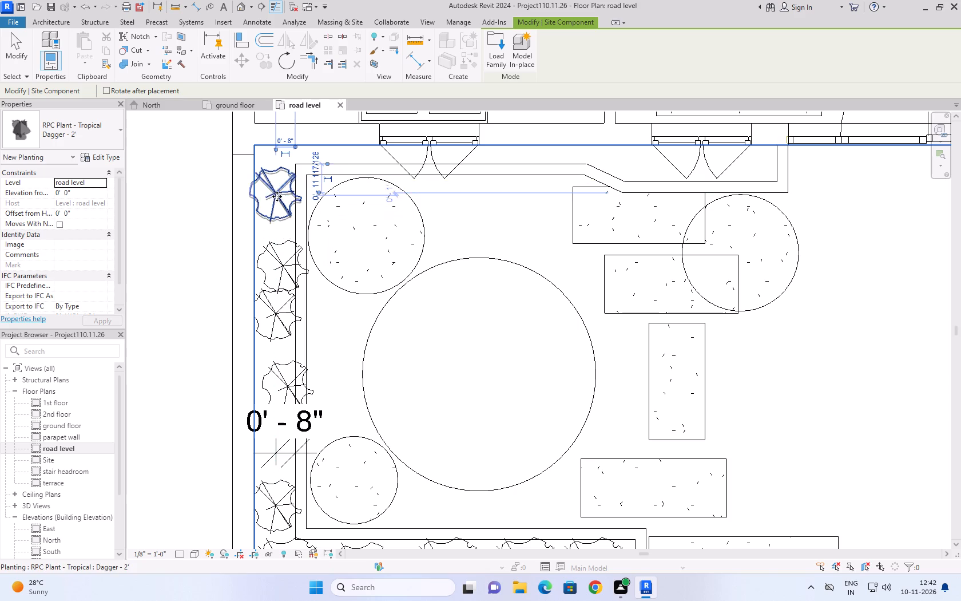
Place seven Dagger - 2' plants along the planting strip beneath the house's front windows, out to the strip's far end.
left_click(313, 151)
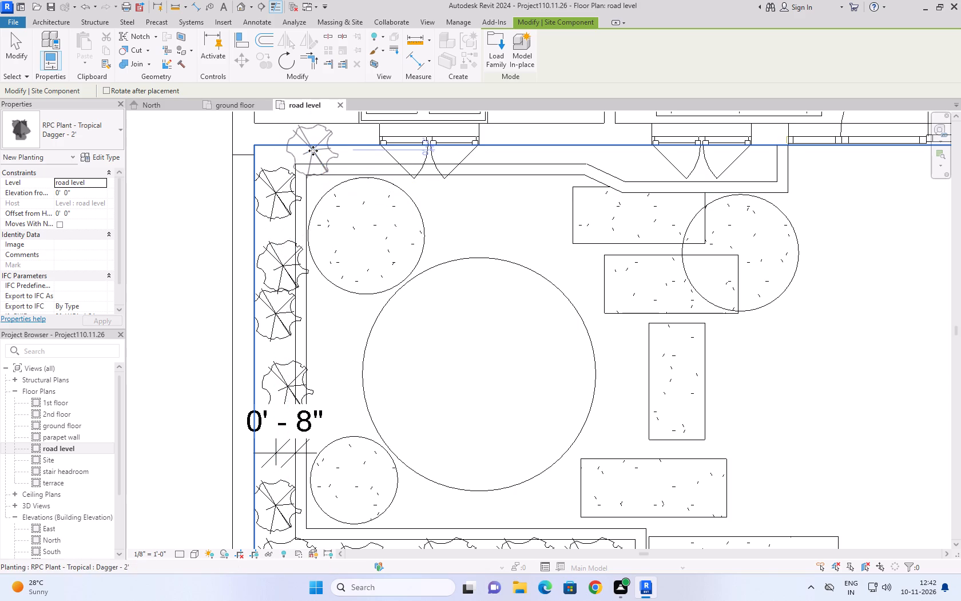
left_click(352, 156)
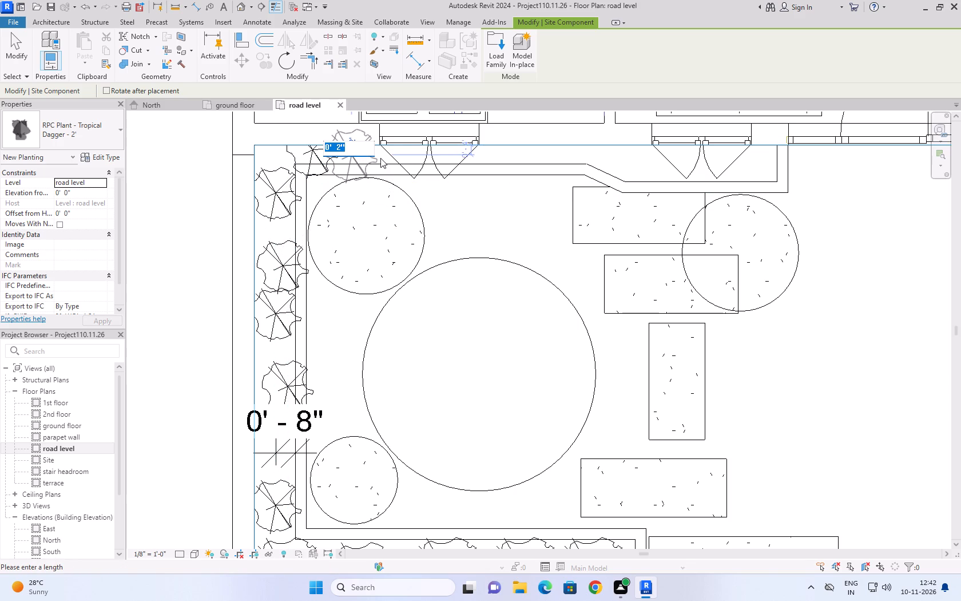
left_click(383, 158)
left_click(383, 158)
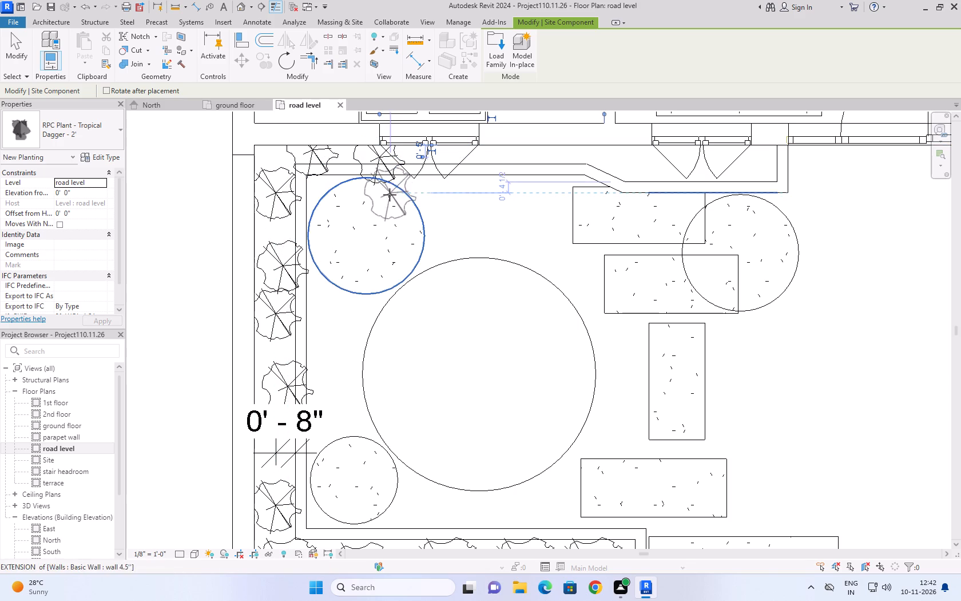
scroll(468, 187, "down", 2)
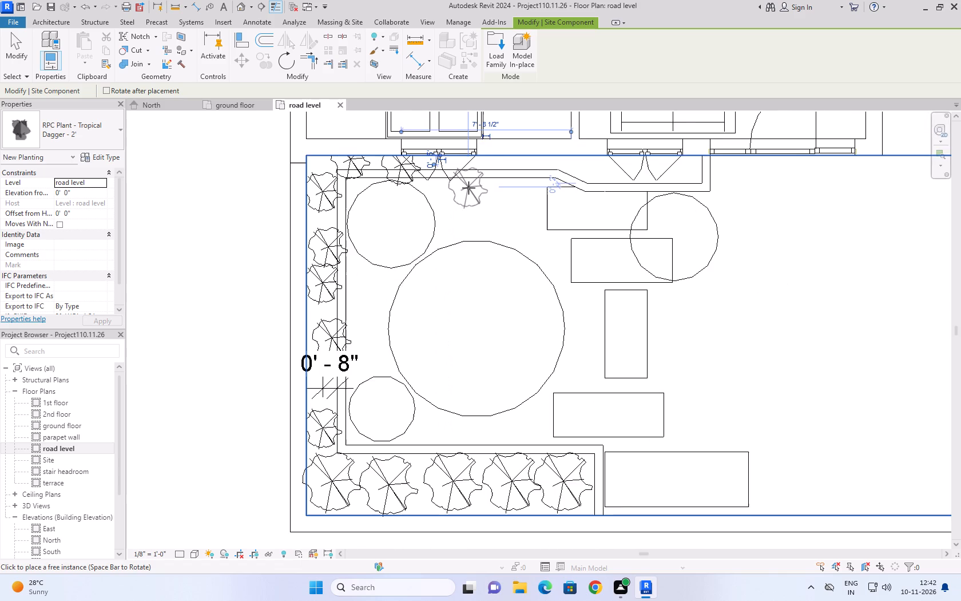
scroll(469, 188, "down", 1)
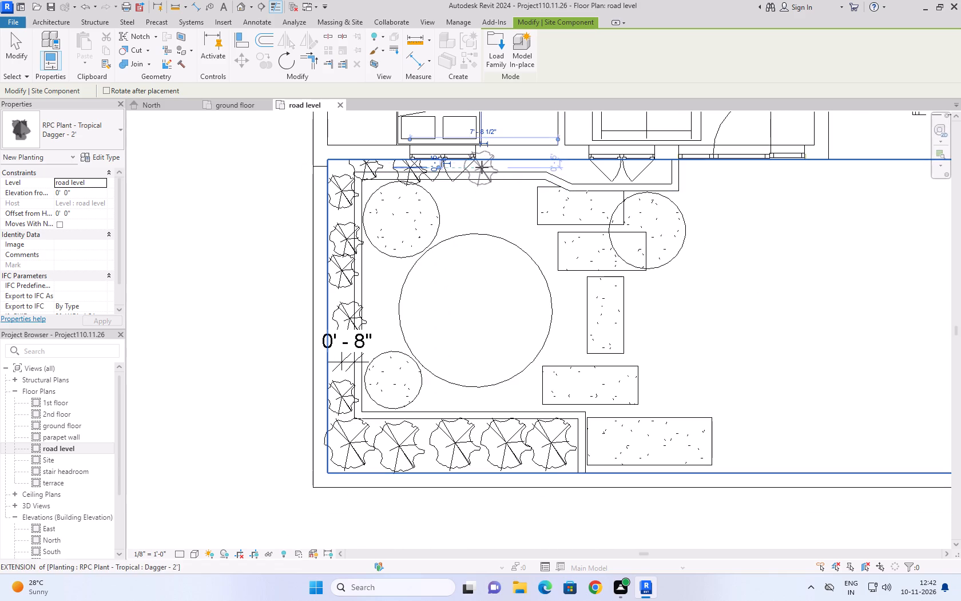
left_click(482, 167)
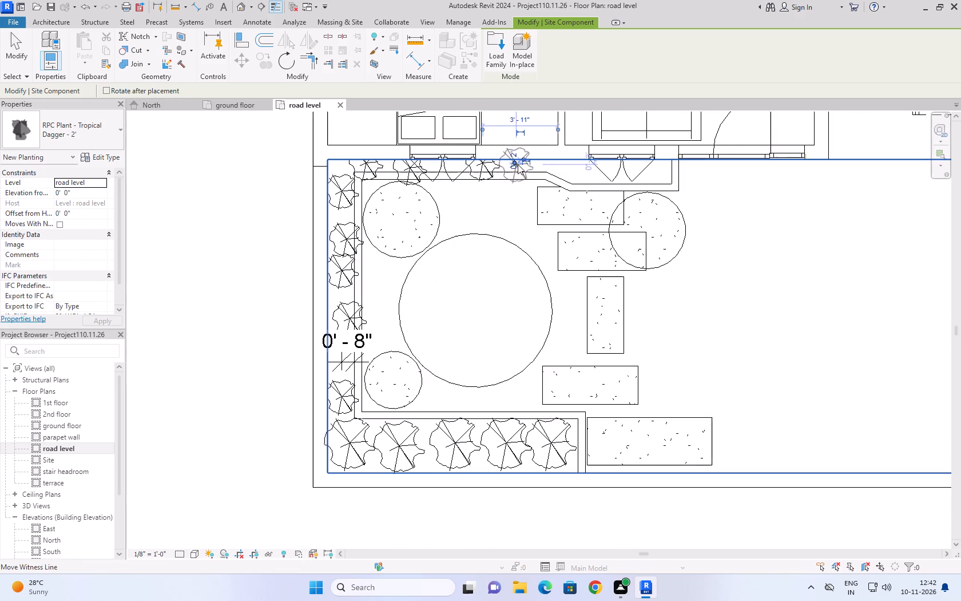
left_click(523, 165)
left_click(568, 171)
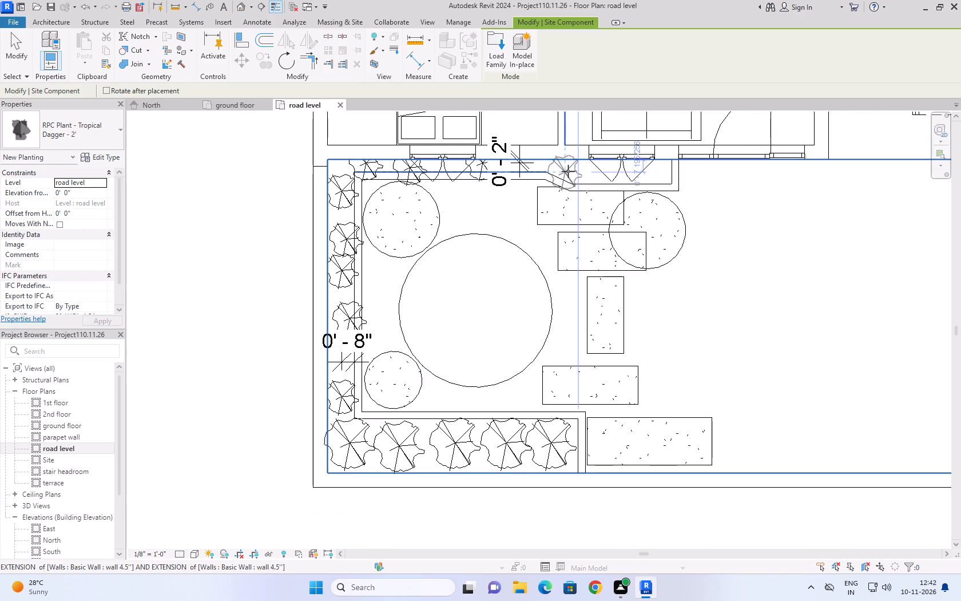
left_click(596, 171)
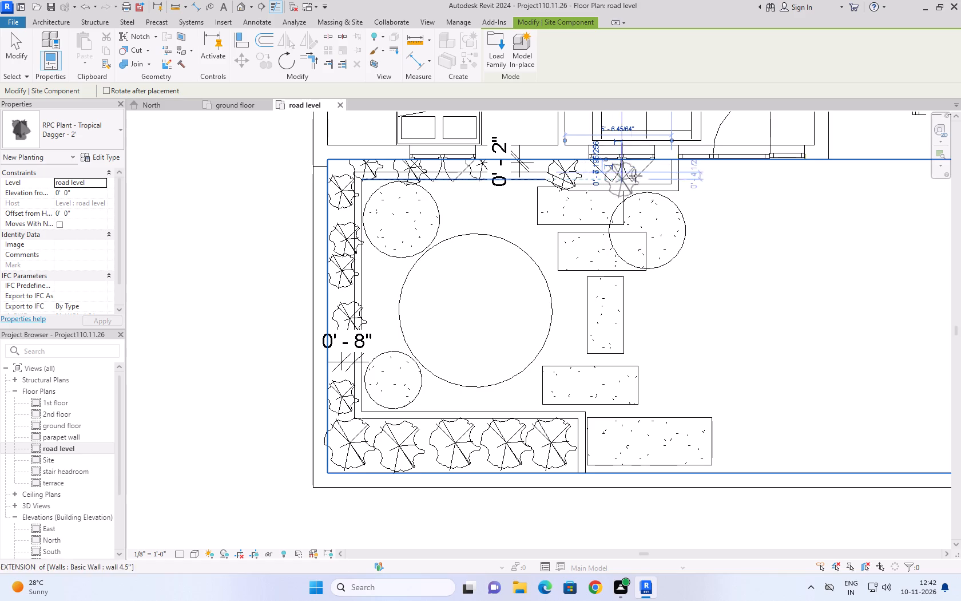
left_click(657, 167)
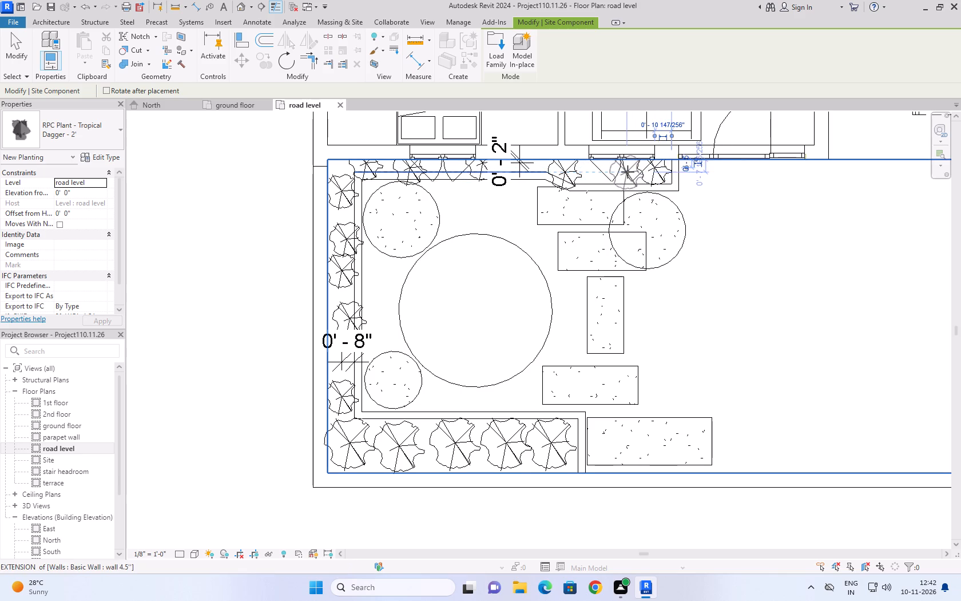
left_click(628, 172)
left_click(601, 171)
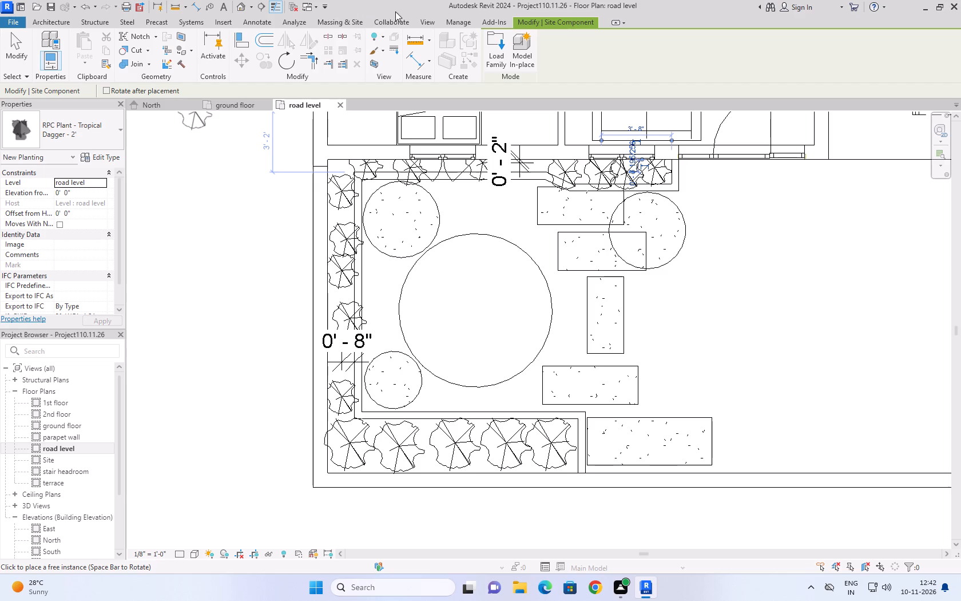
Examine the planted strips in the front yard in the default 3D view, and end component placement.
left_click(420, 17)
left_click(354, 65)
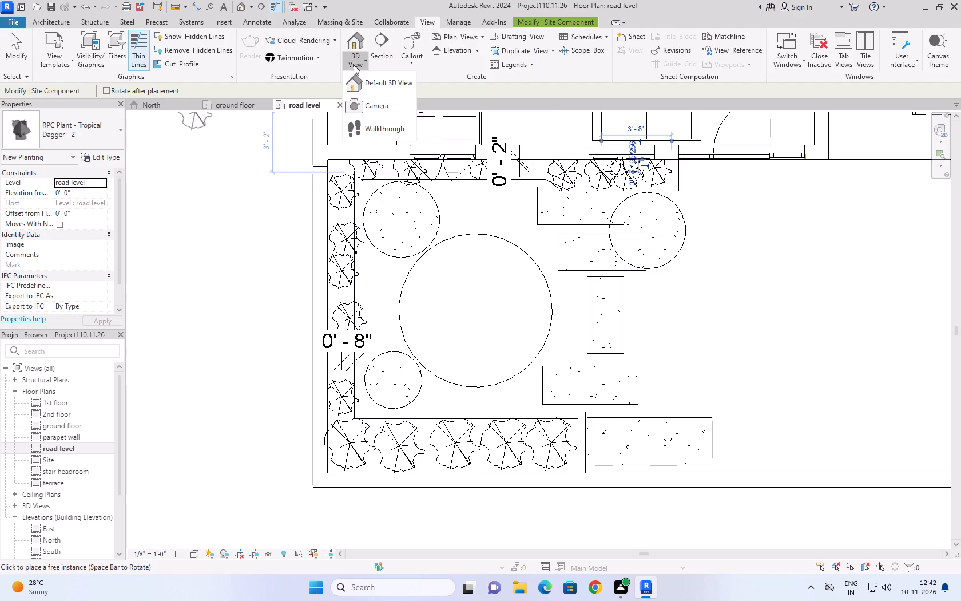
left_click(358, 80)
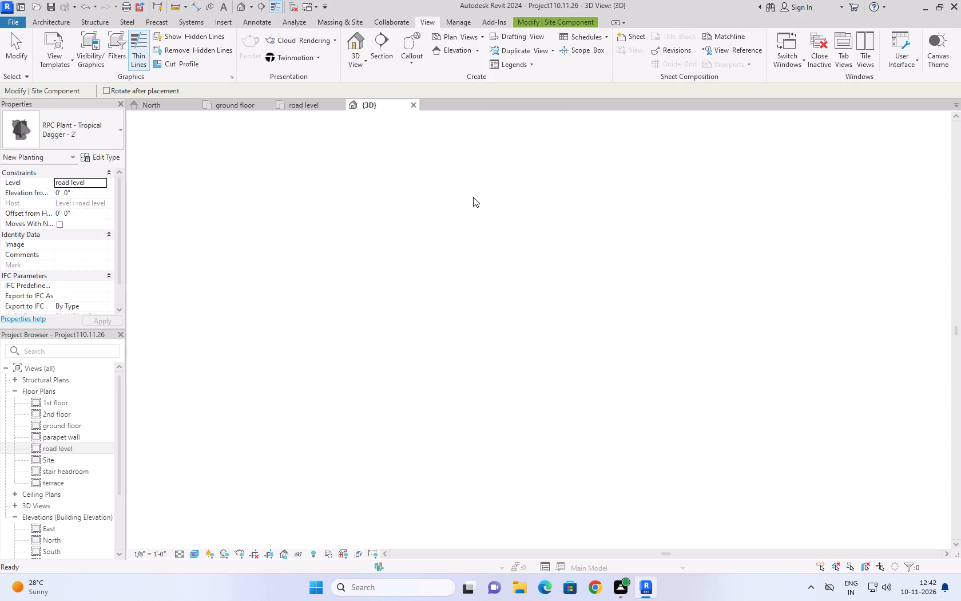
scroll(492, 412, "up", 3)
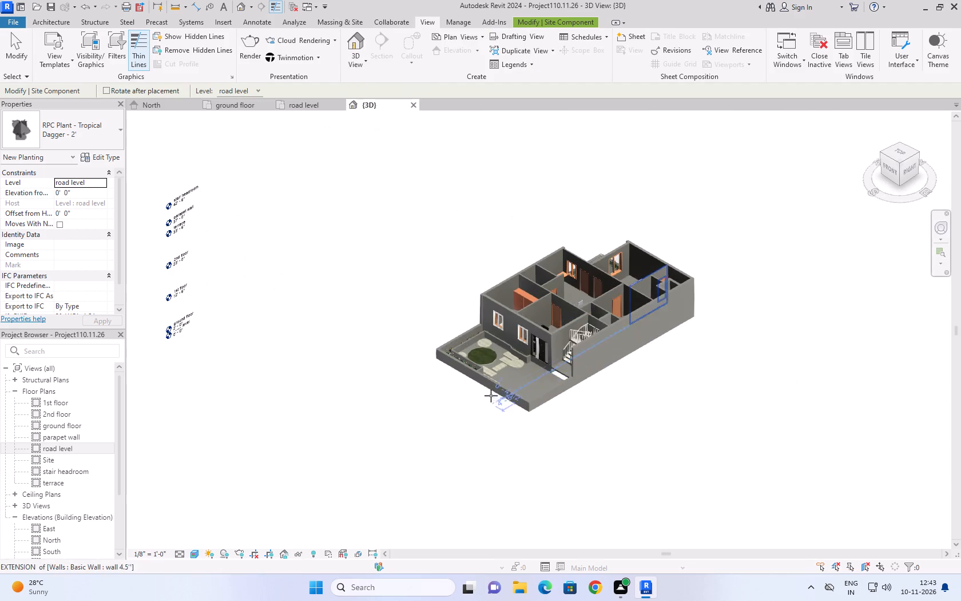
scroll(497, 319, "up", 9)
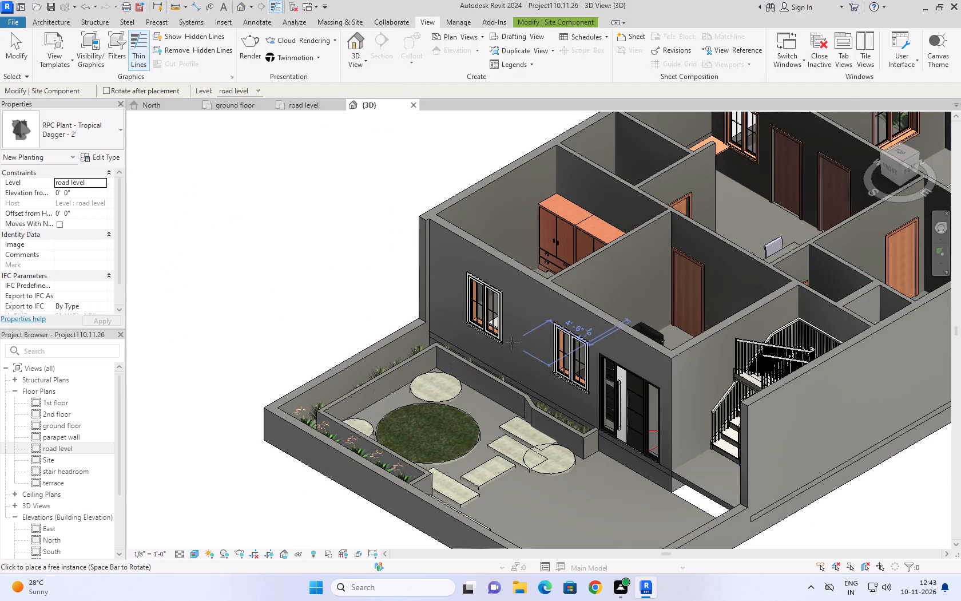
left_click(11, 61)
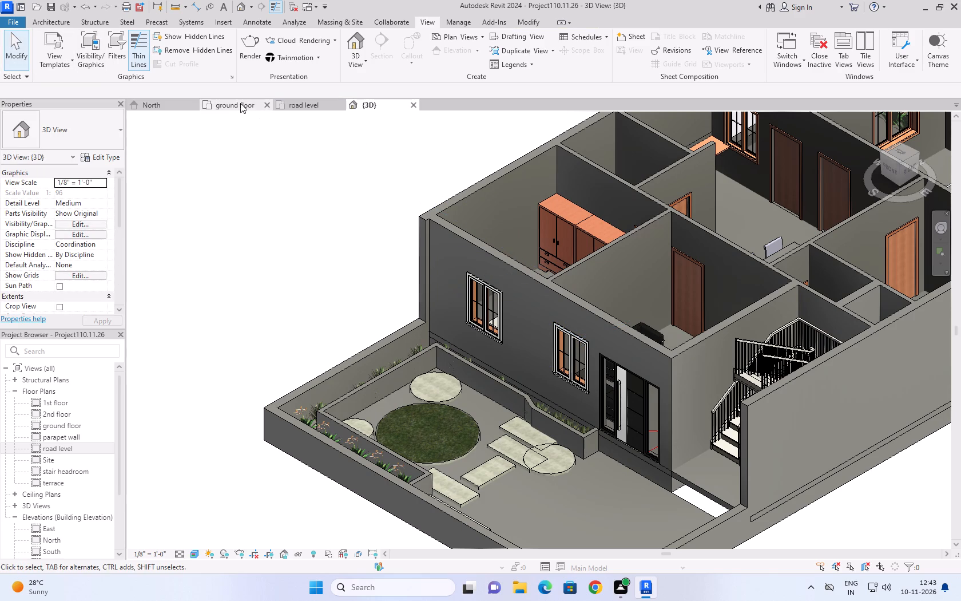
In the road level plan, set the garden wall behind the Crane Lily row to an unconnected height of 1'.
left_click(286, 107)
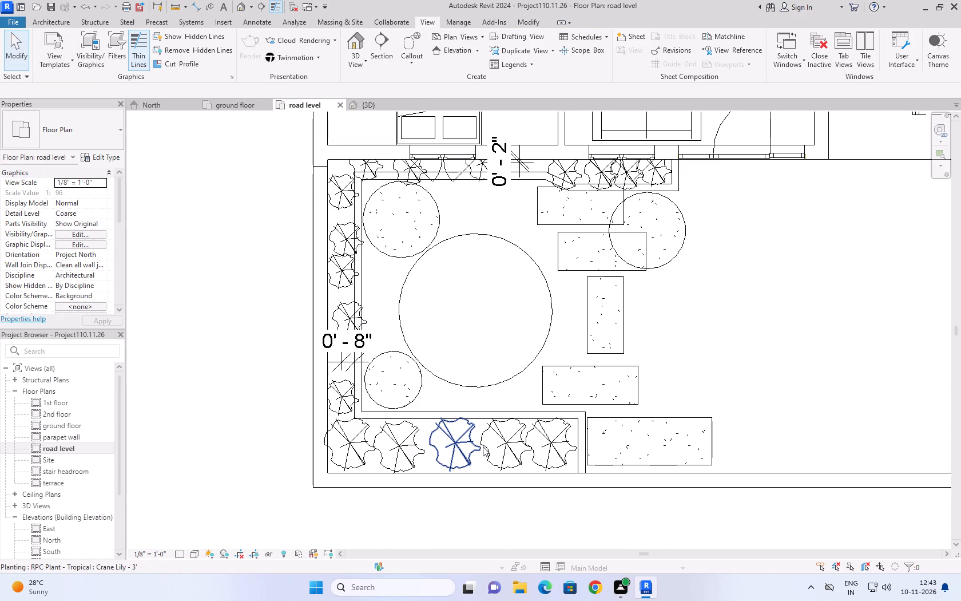
left_click(486, 416)
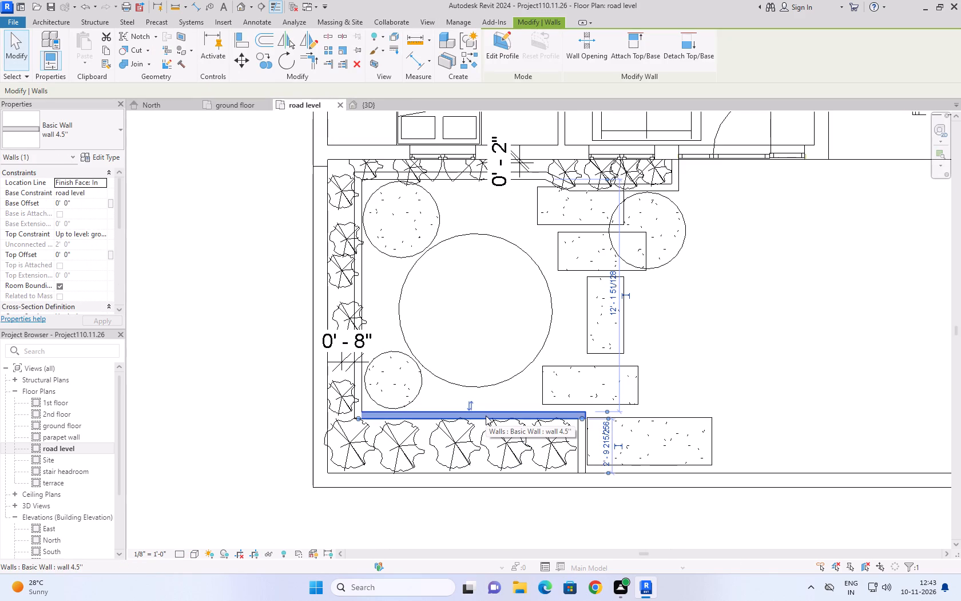
left_click(463, 176)
left_click(463, 176)
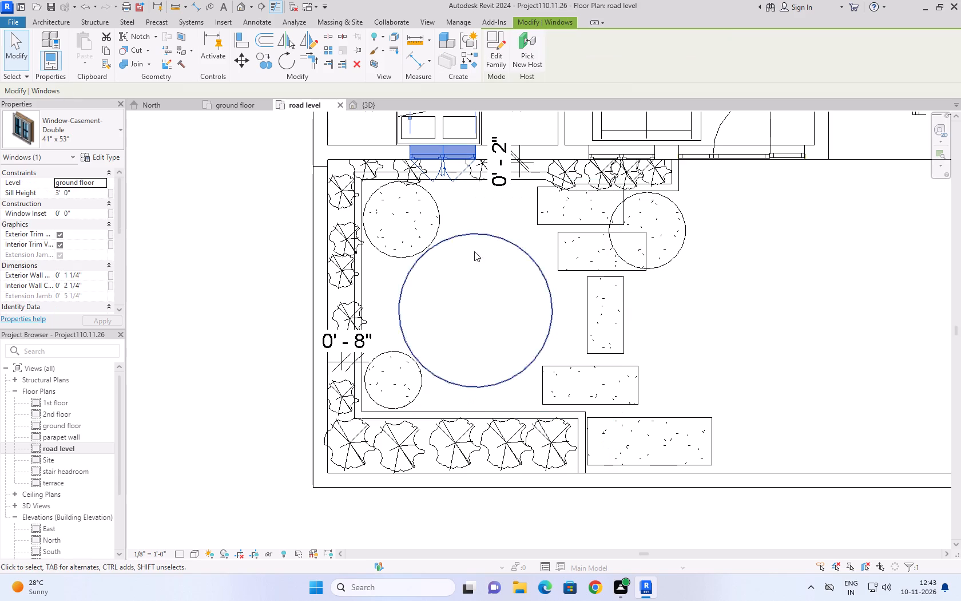
left_click(479, 410)
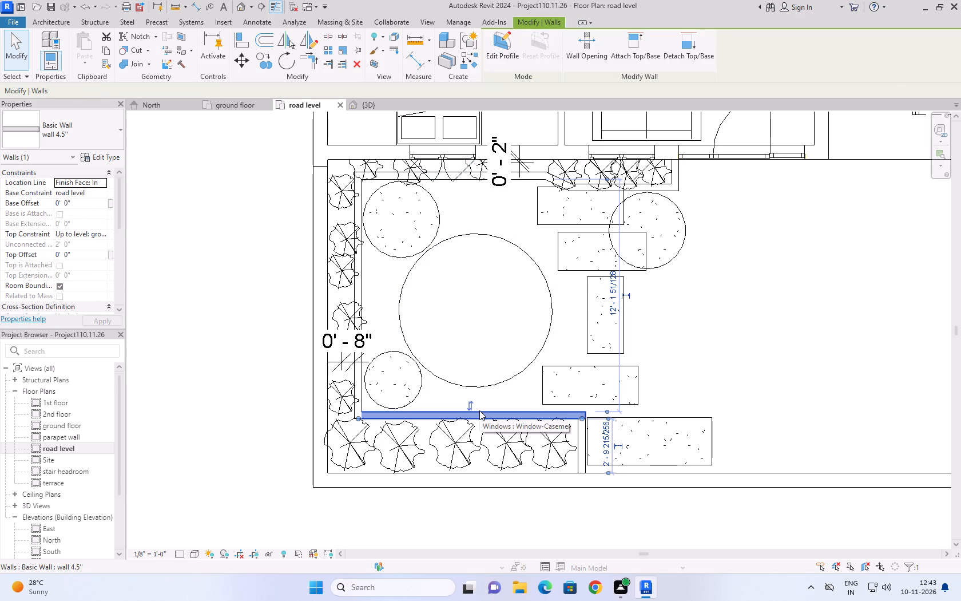
left_click(104, 234)
left_click(87, 245)
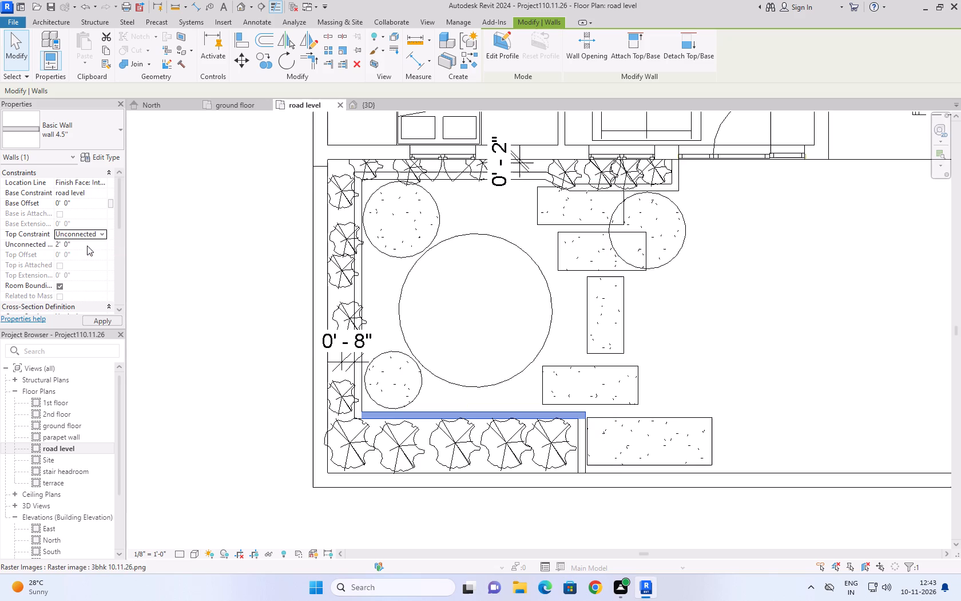
left_click(87, 246)
type("1'")
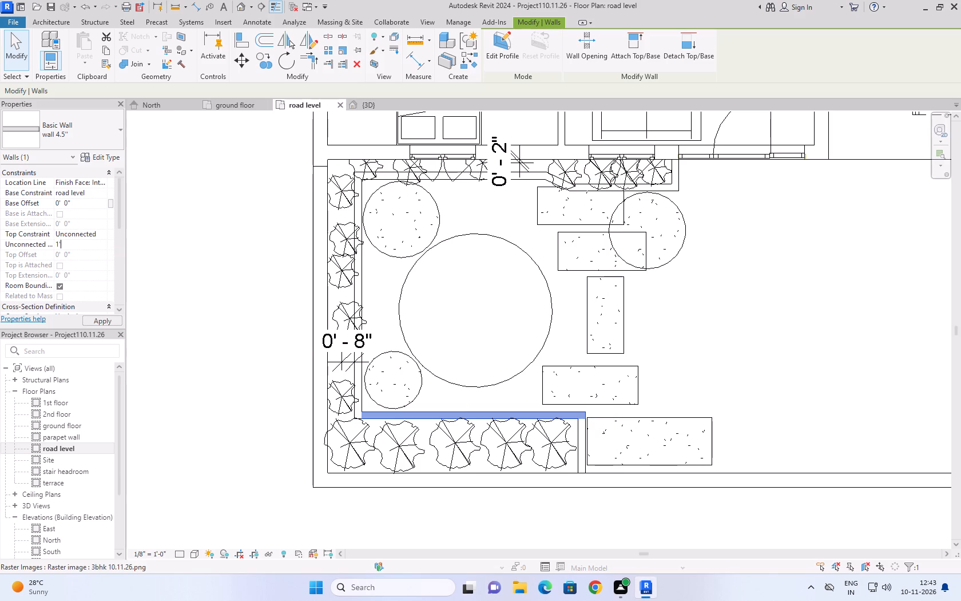
left_click(177, 300)
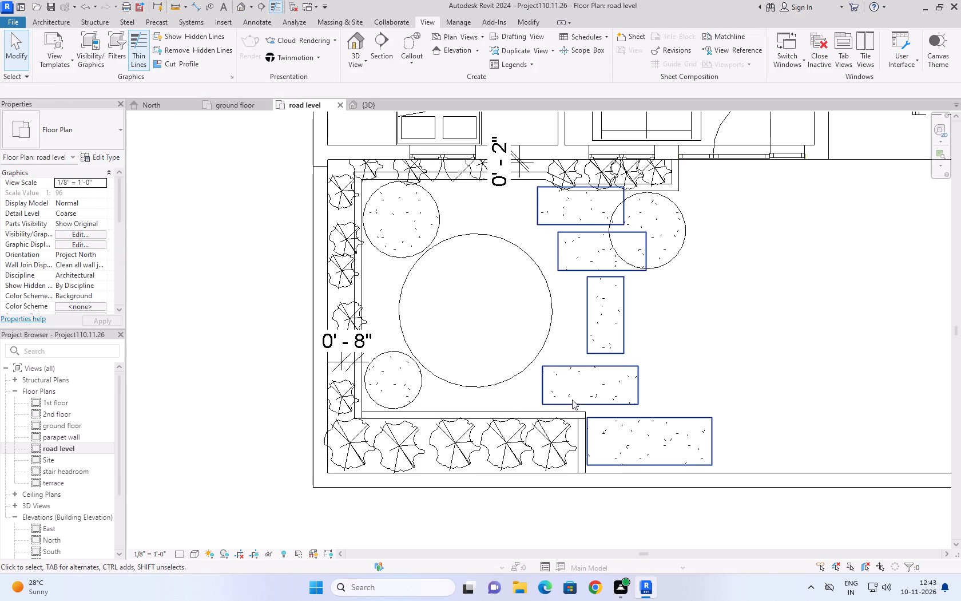
Set the short garden wall closing the end of the Crane Lily strip to an unconnected height of 1'.
left_click(583, 434)
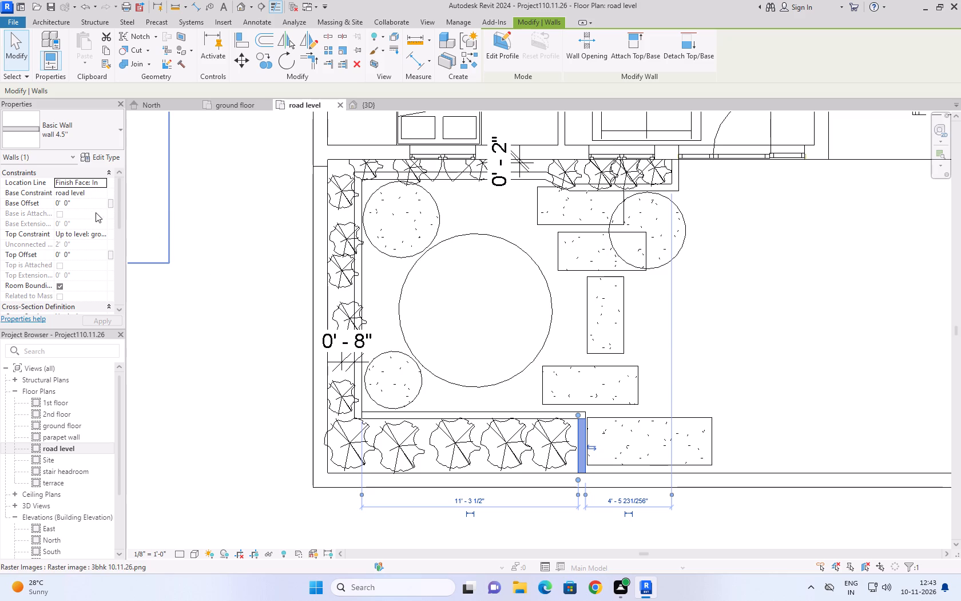
left_click(103, 233)
left_click(100, 247)
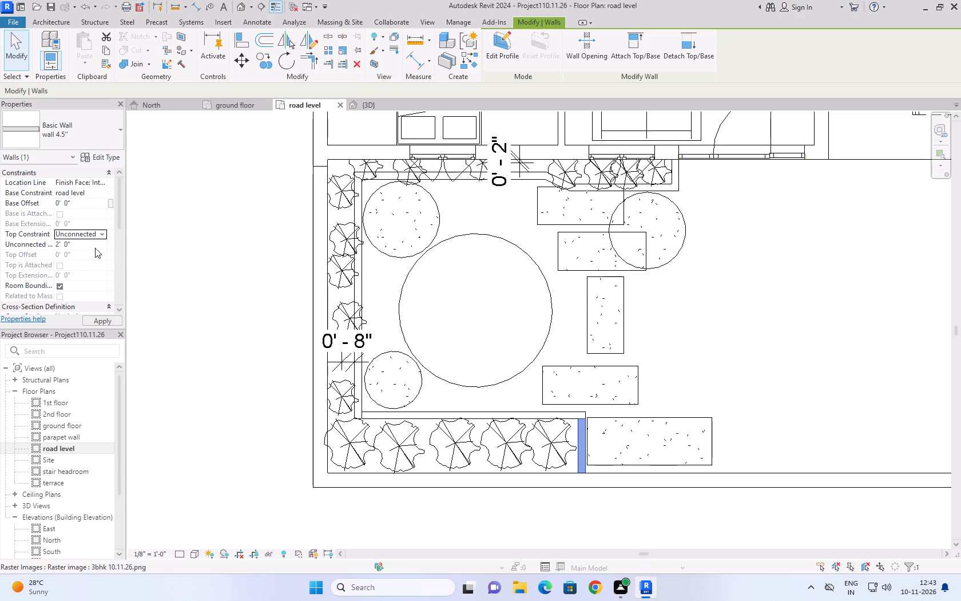
left_click(95, 246)
key("1")
key("apostrophe")
left_click(193, 348)
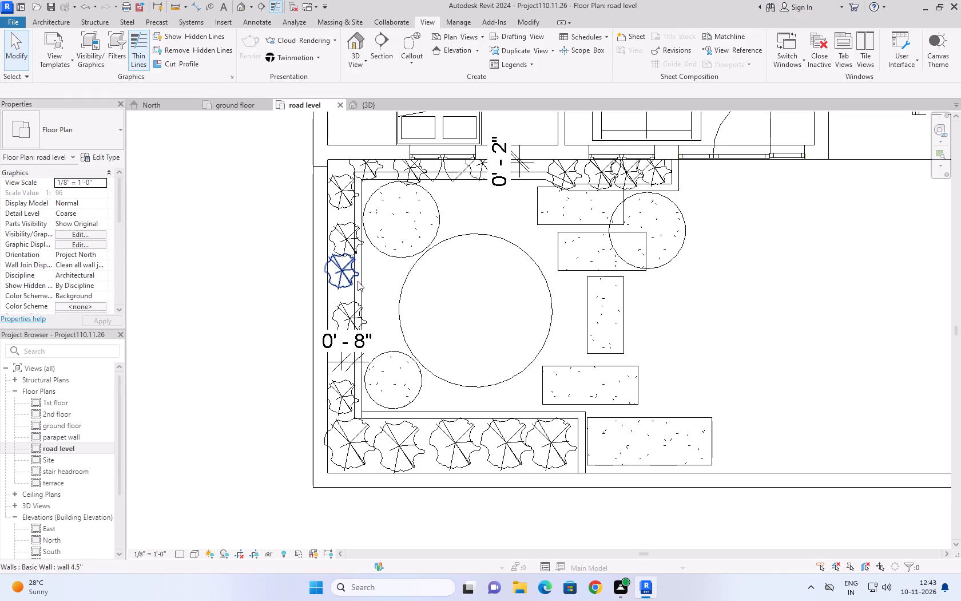
Set the long garden wall along the side strip of Dagger plants to an unconnected height of 1'.
left_click(358, 281)
left_click(362, 283)
left_click(312, 308)
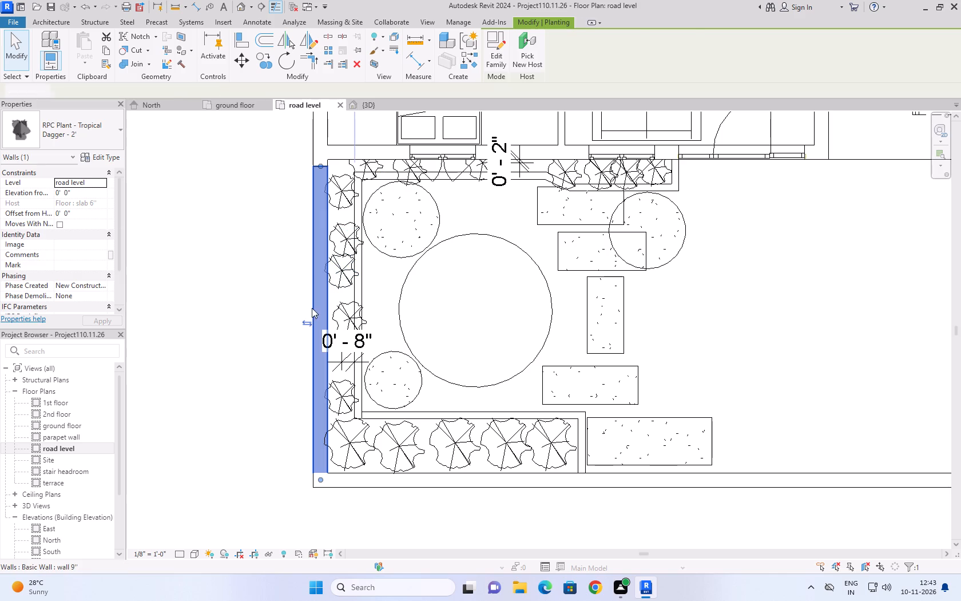
left_click(375, 288)
left_click(361, 290)
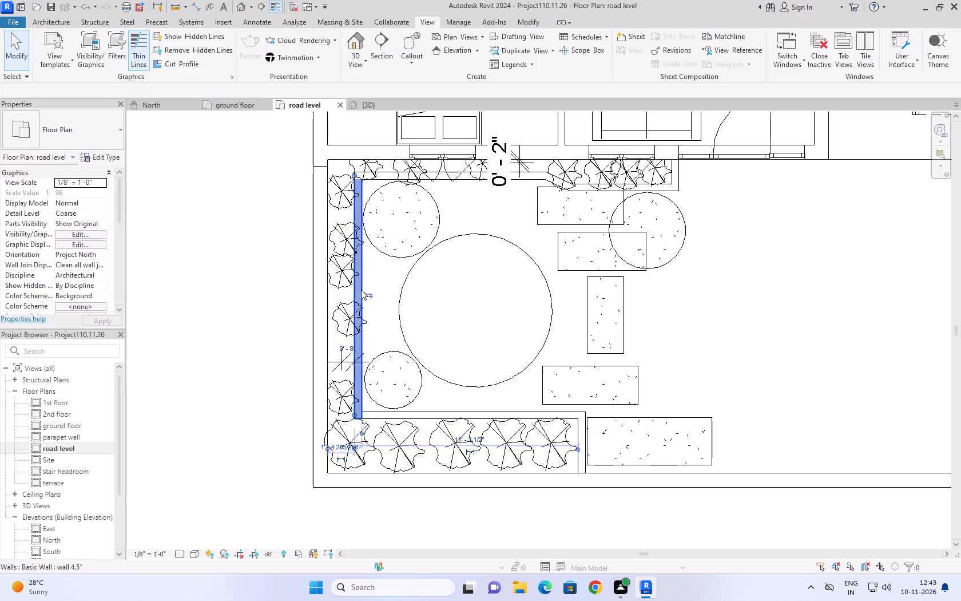
left_click(103, 236)
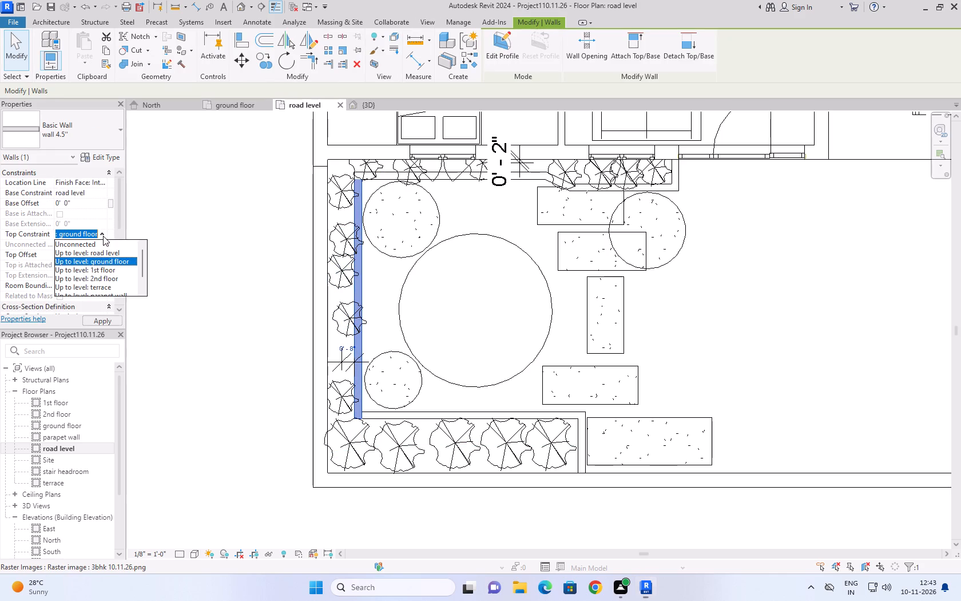
left_click(92, 244)
left_click(92, 243)
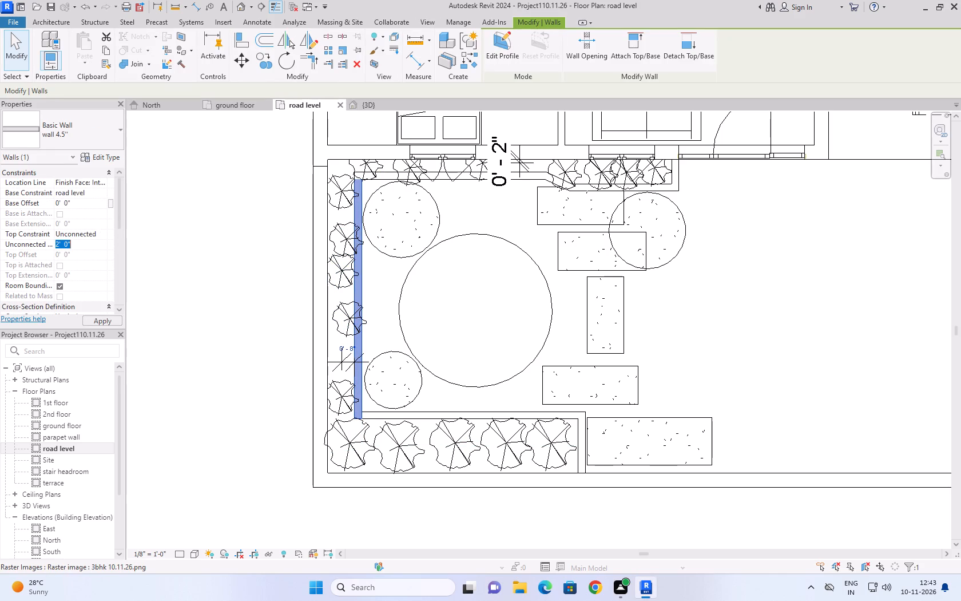
type("1'")
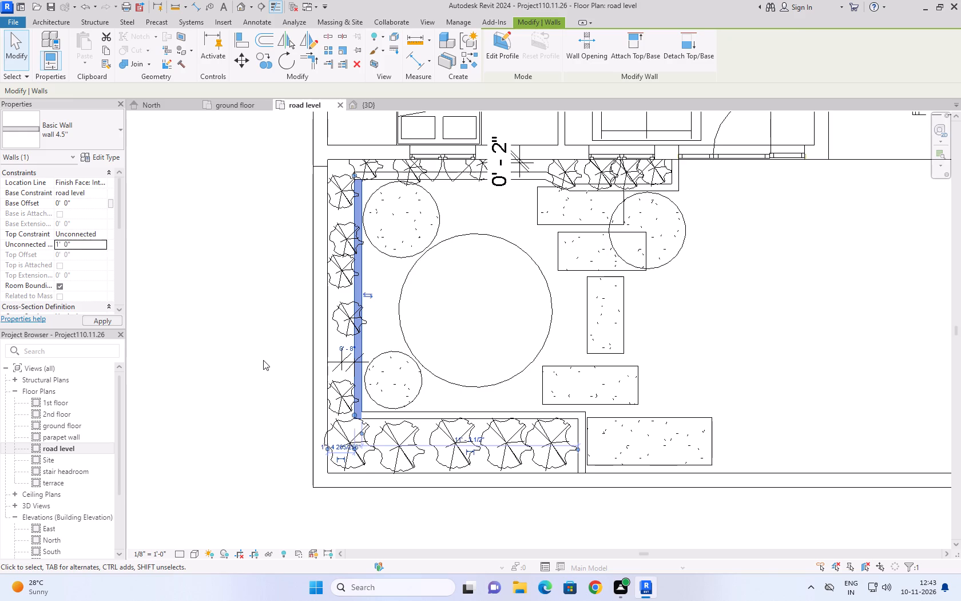
left_click(263, 361)
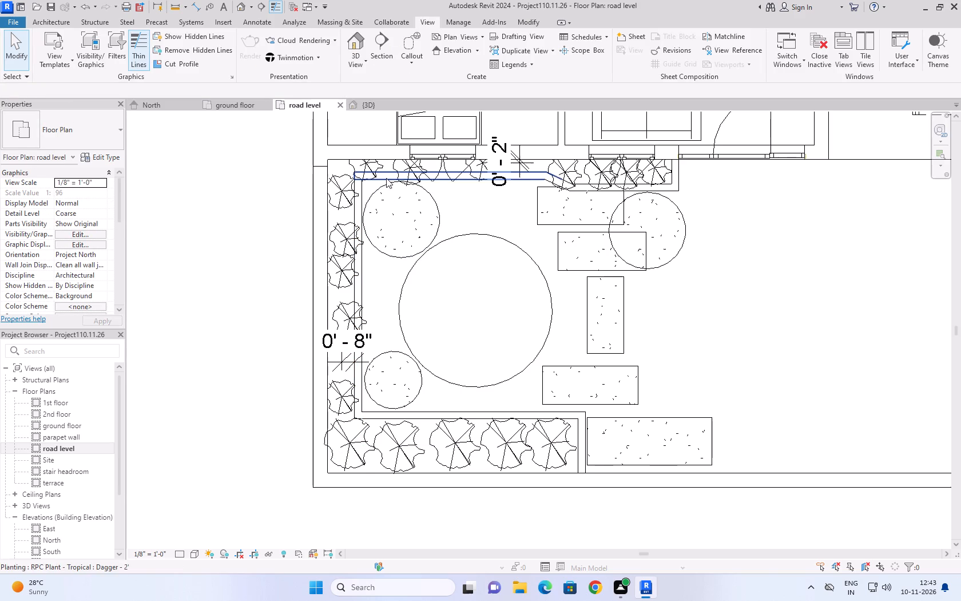
Set the straight garden wall of the narrow planting strip beneath the front windows to an unconnected height of 1'.
left_click(386, 178)
left_click(103, 238)
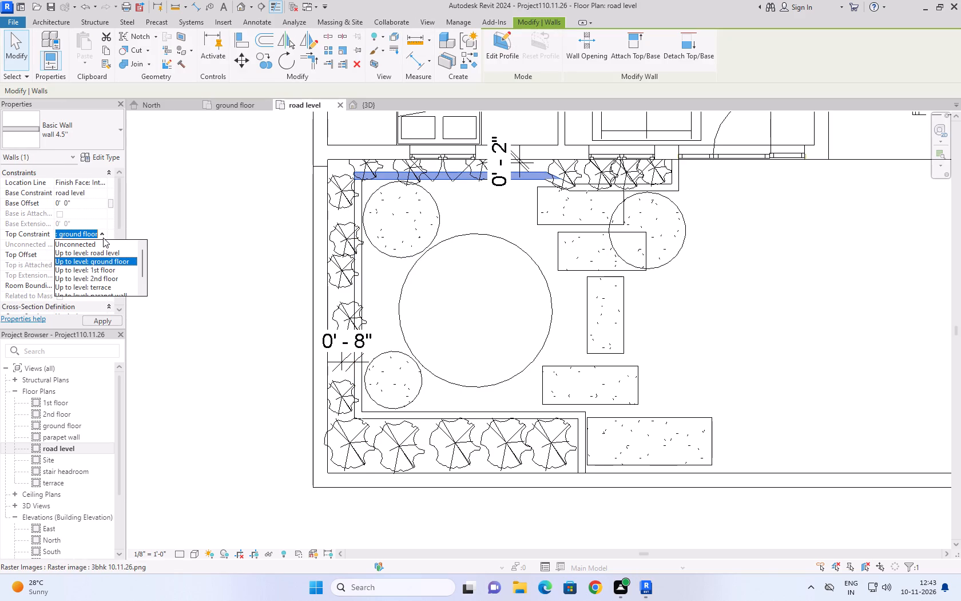
left_click(102, 245)
left_click(103, 246)
key("1")
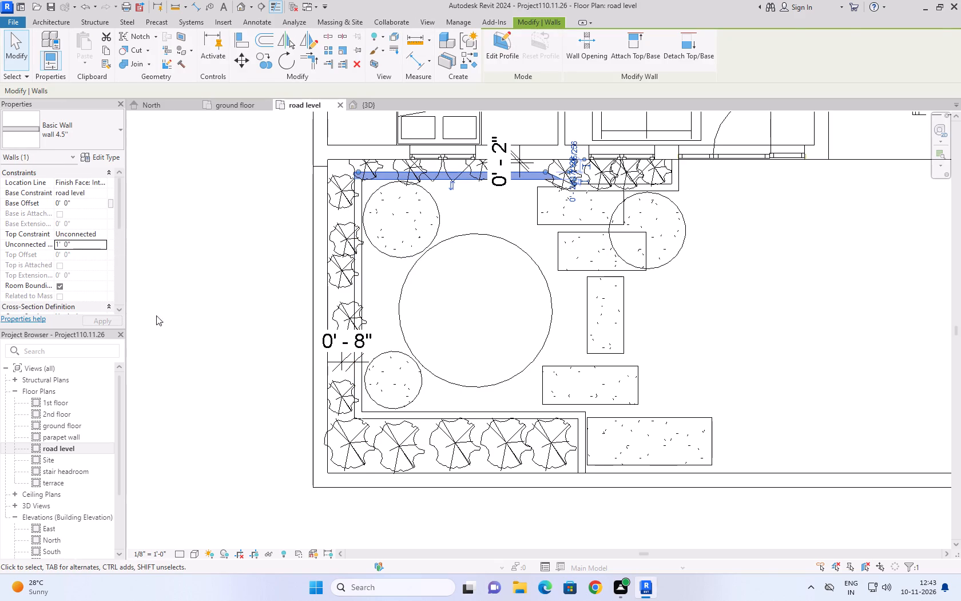
left_click(210, 279)
Set the short end wall of the front-window planting strip, nearest the entrance door, to an unconnected height of 1'.
left_click(677, 175)
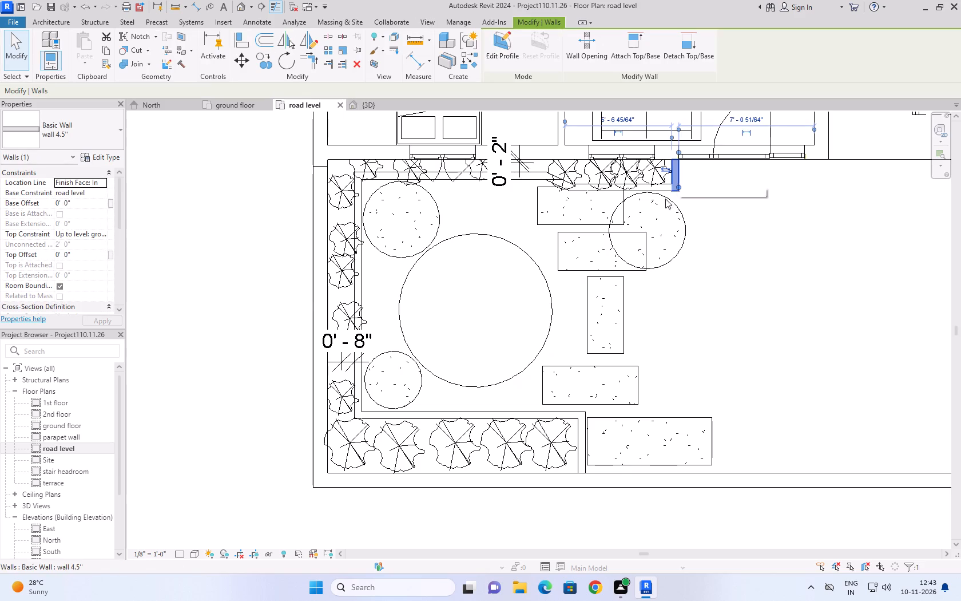
left_click(92, 234)
left_click(96, 236)
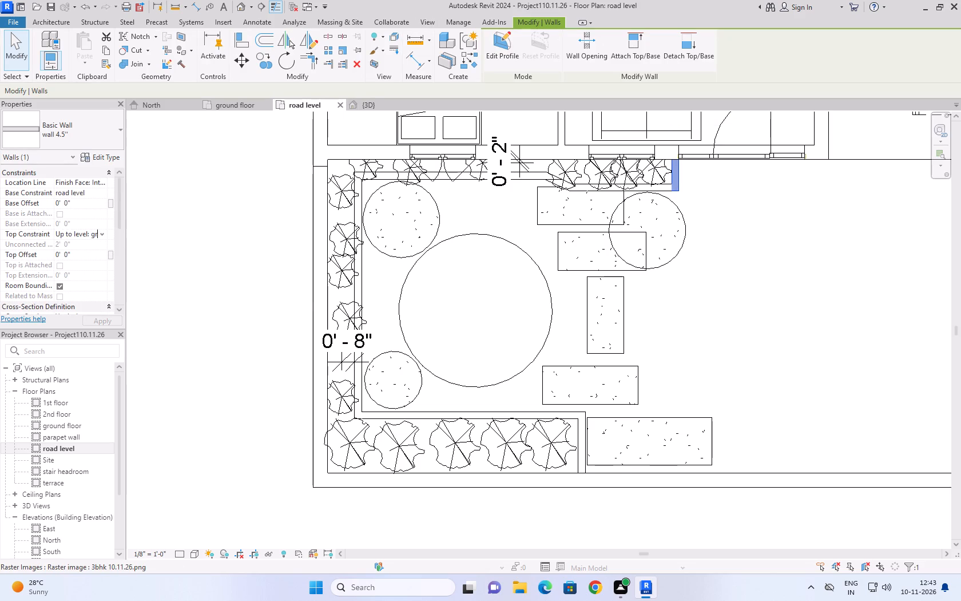
left_click(99, 236)
left_click(97, 243)
left_click(96, 248)
key("1")
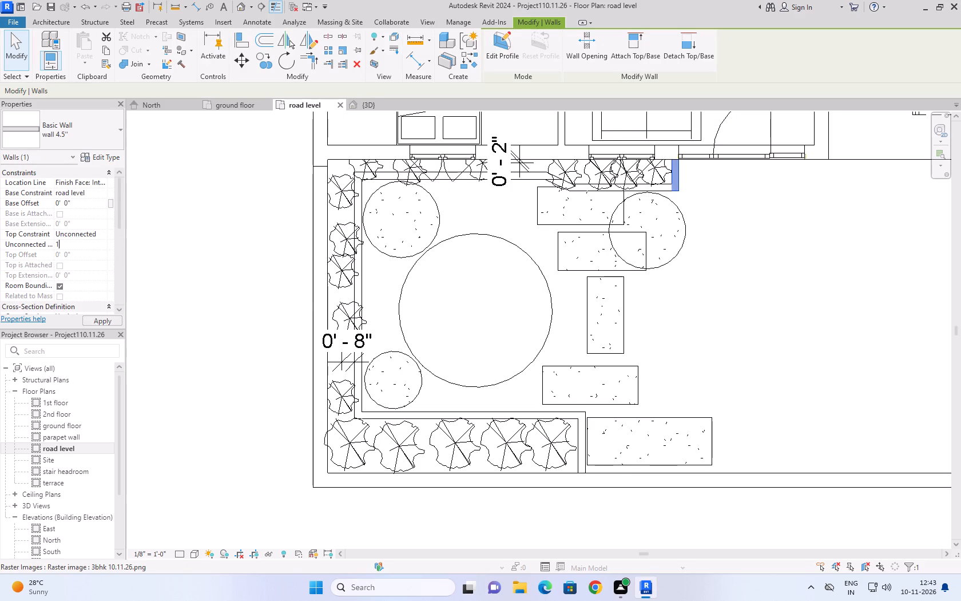
Set the garden wall along the wider part of the front-window planting strip to an unconnected height of 1'.
left_click(665, 188)
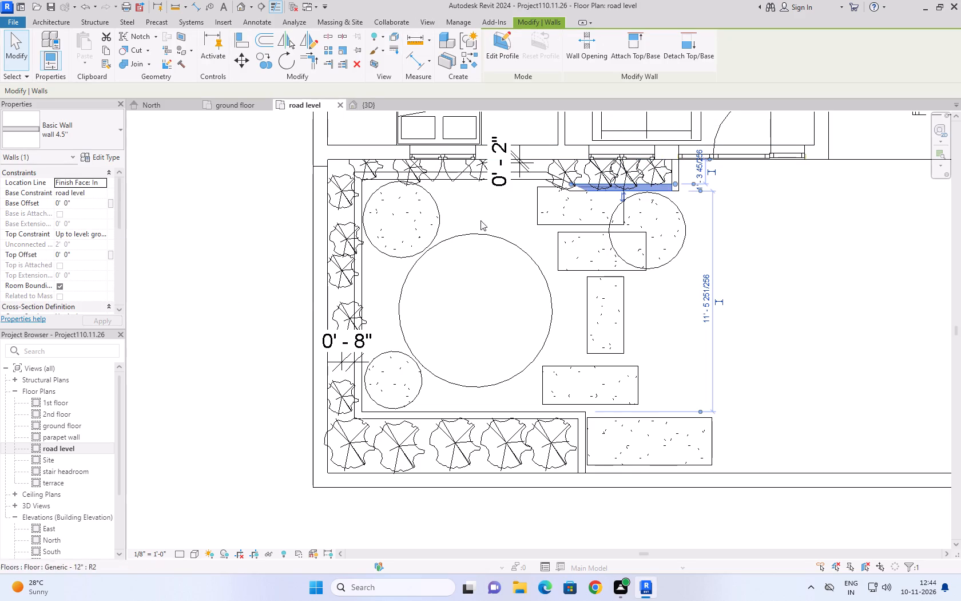
left_click(105, 233)
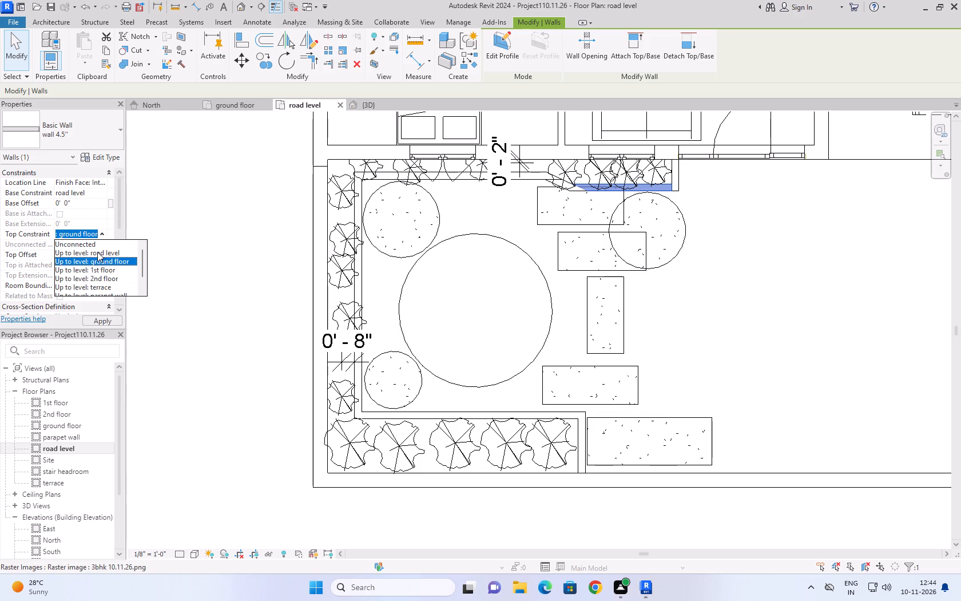
left_click(98, 247)
left_click(98, 243)
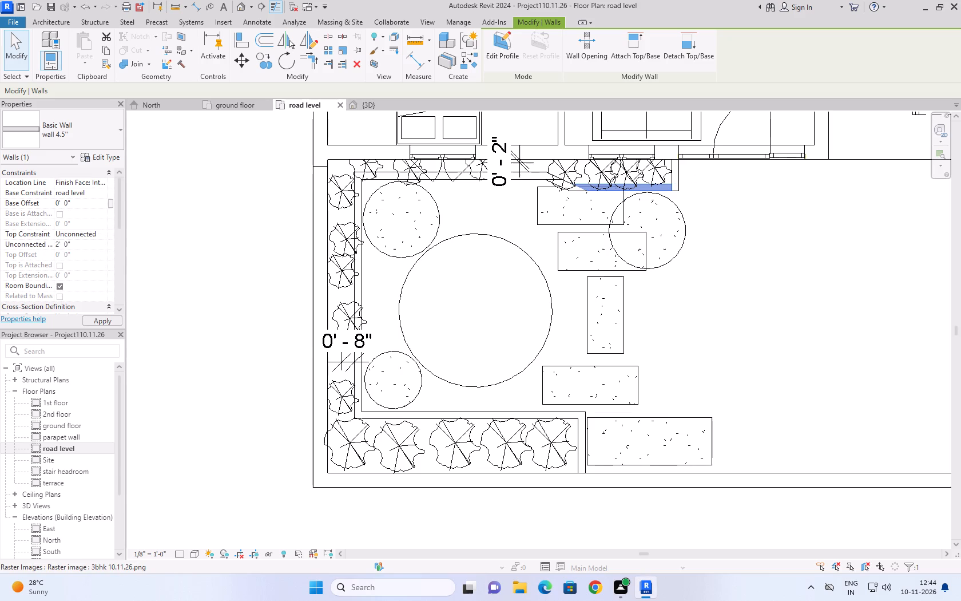
left_click(101, 243)
left_click(94, 244)
key("BackSpace")
key("BackSpace")
key("BackSpace")
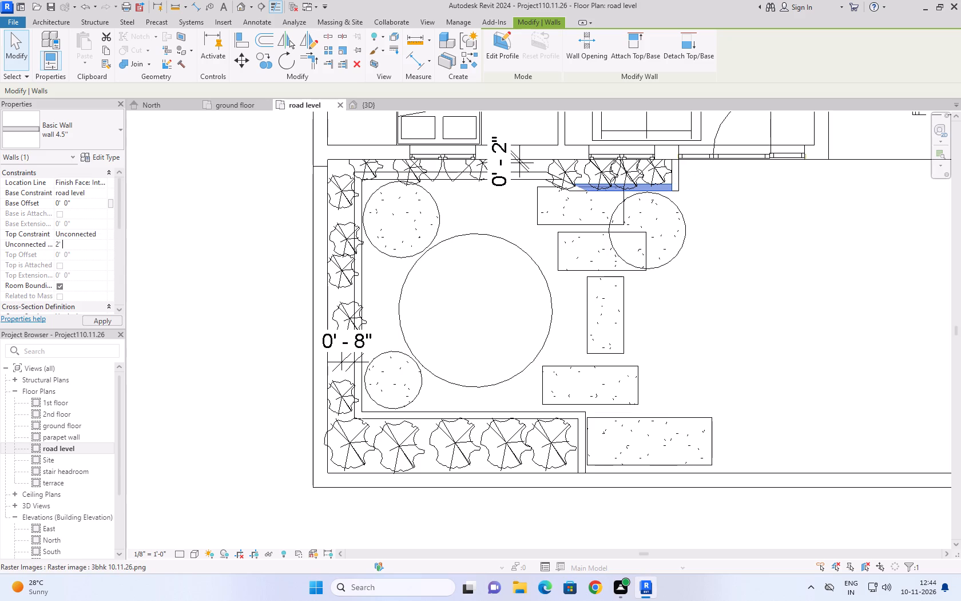
key("BackSpace")
key("BackSpace")
key("BackSpace")
type("1'")
left_click(238, 375)
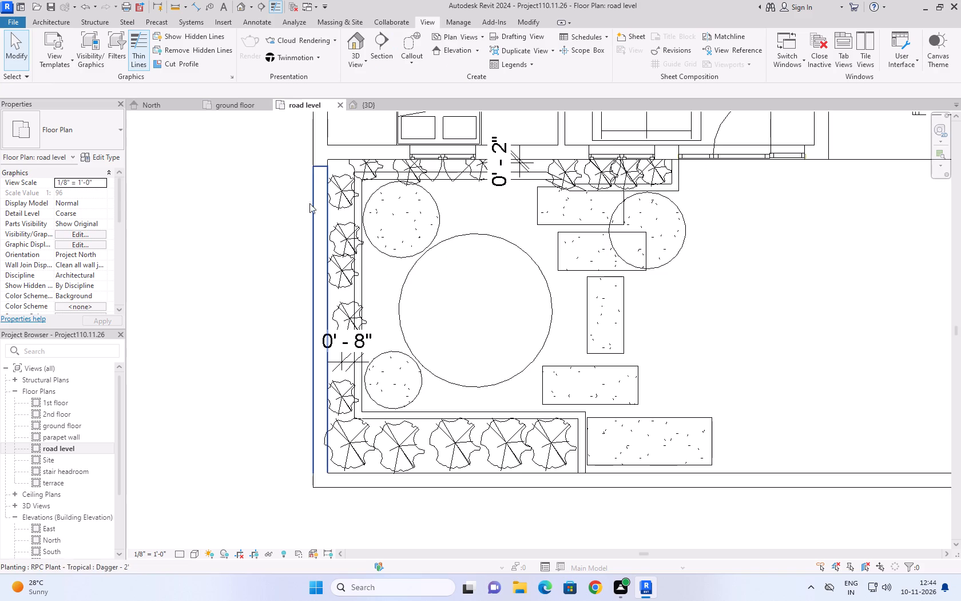
Create a similar plant from the corner Crane Lily - 3' in 3D and place it between Dagger plants in the side strip on the road level plan.
left_click(371, 101)
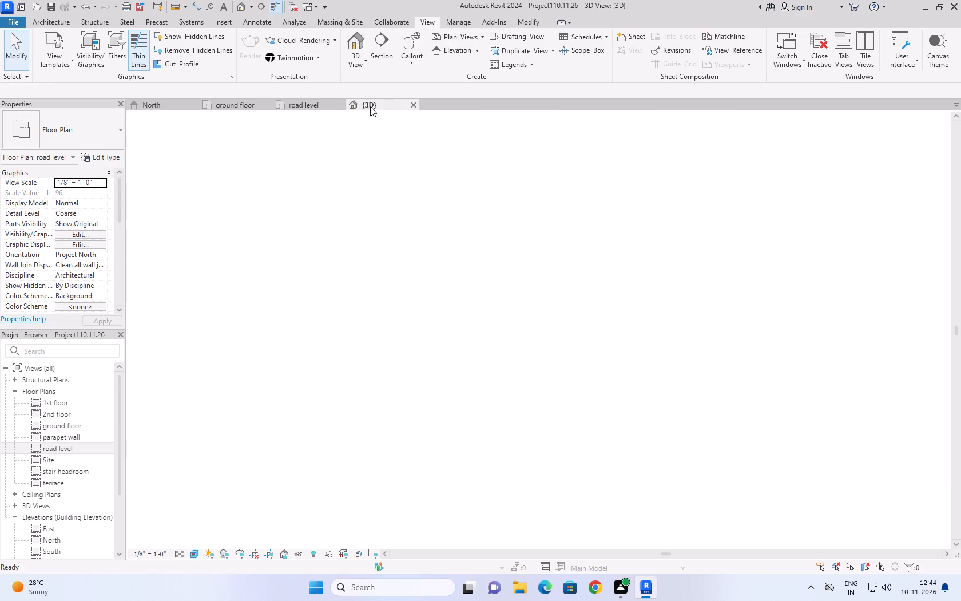
scroll(553, 471, "up", 3)
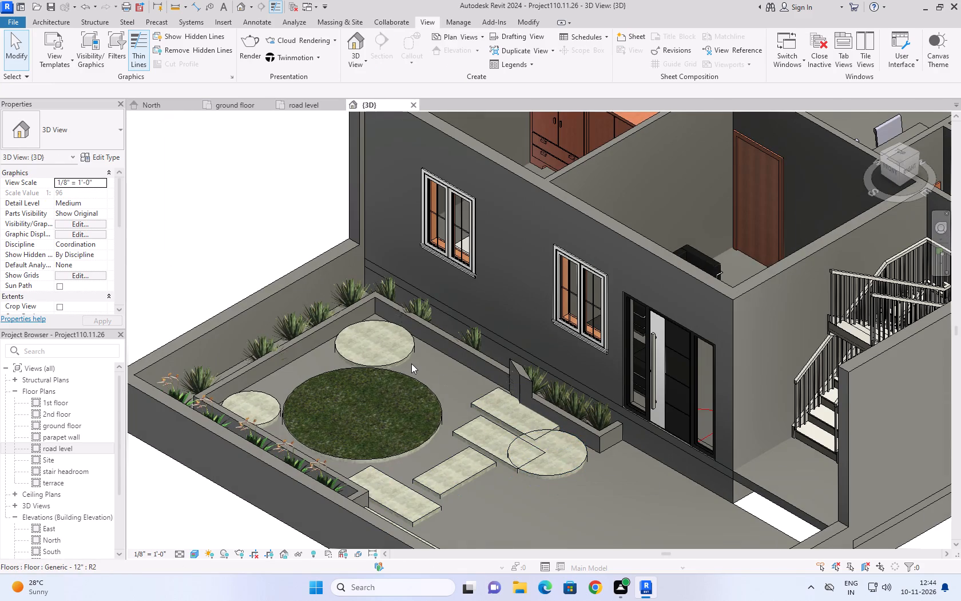
scroll(434, 308, "down", 3)
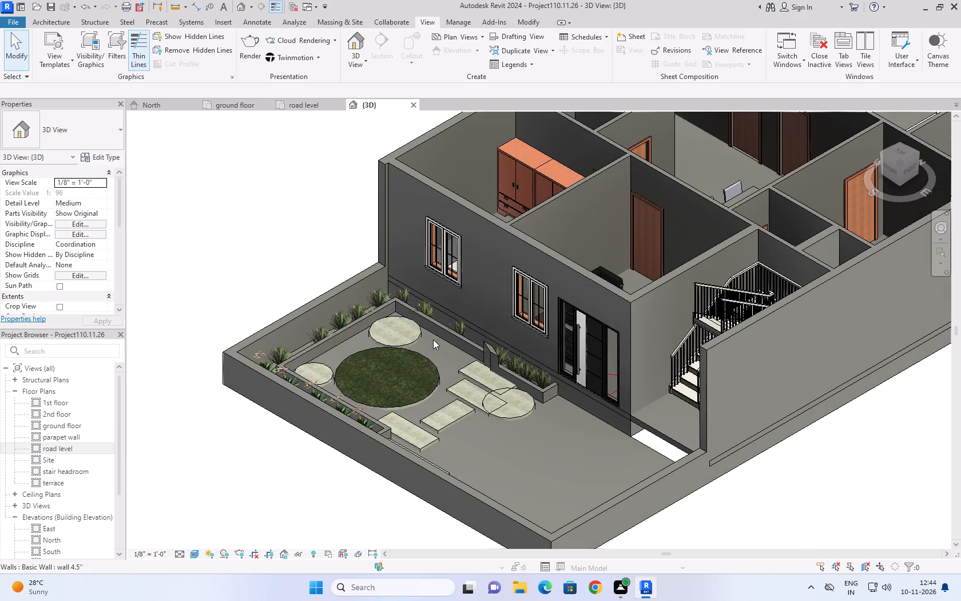
scroll(266, 362, "up", 10)
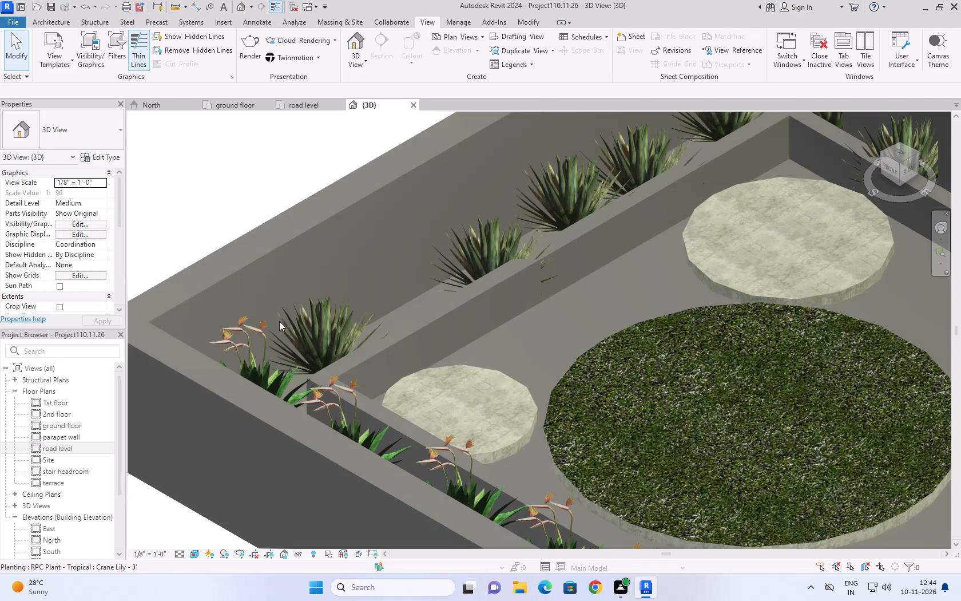
left_click(283, 377)
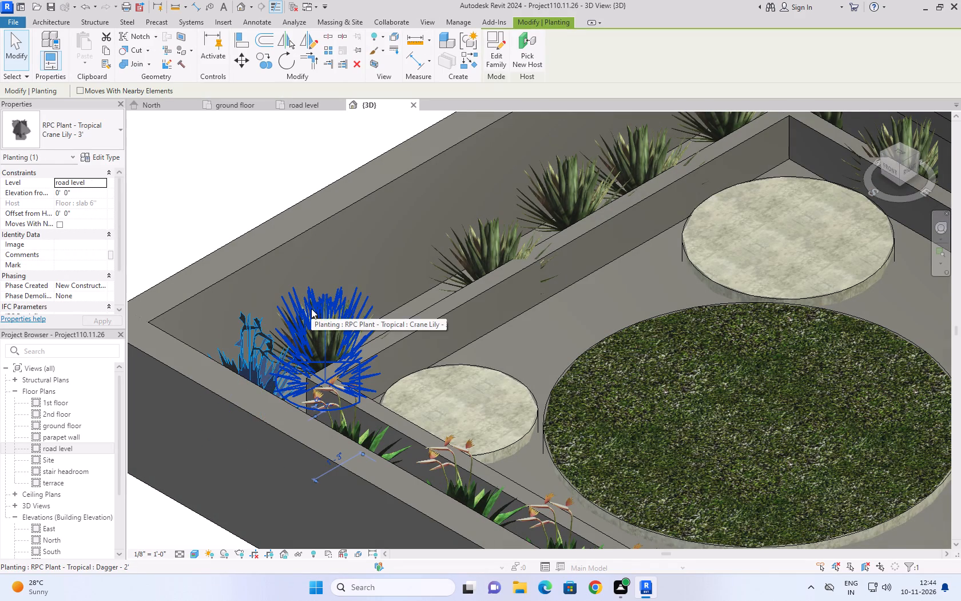
key("c")
key("s")
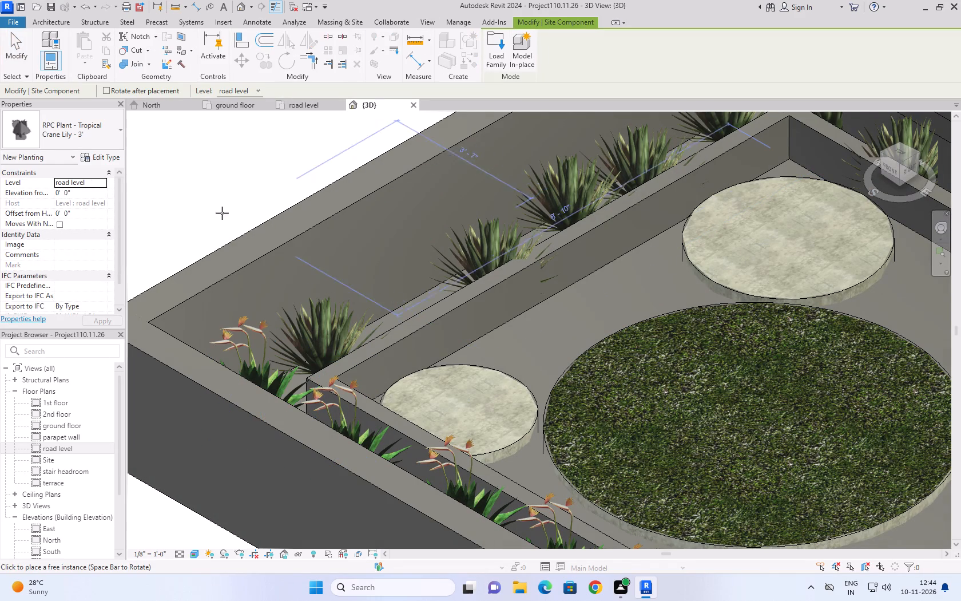
left_click(297, 103)
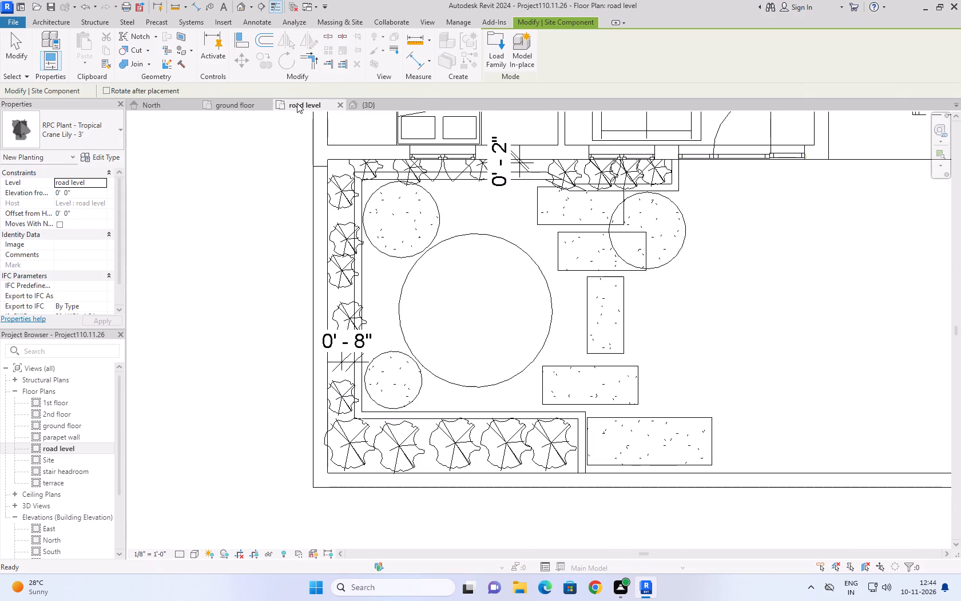
scroll(351, 448, "up", 4)
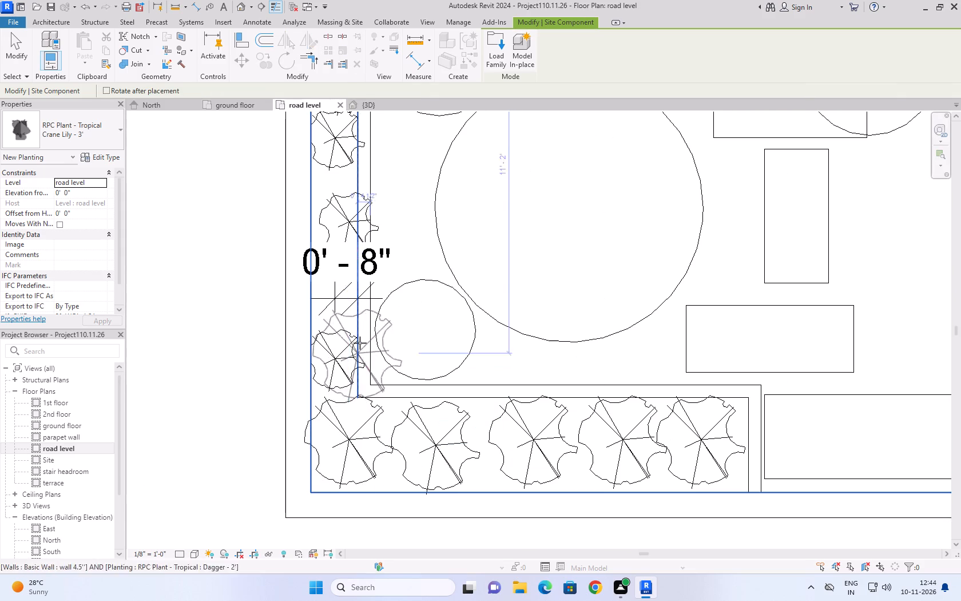
left_click(336, 295)
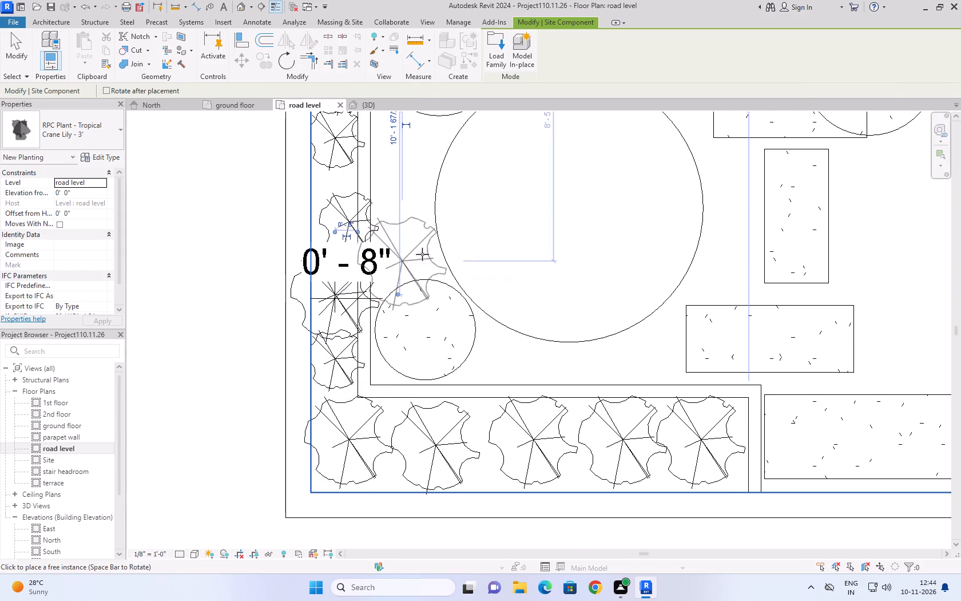
Place another Crane Lily - 3' in the gap between Dagger plants beneath the front windows, and review the planting in the 3D view.
scroll(506, 421, "down", 4)
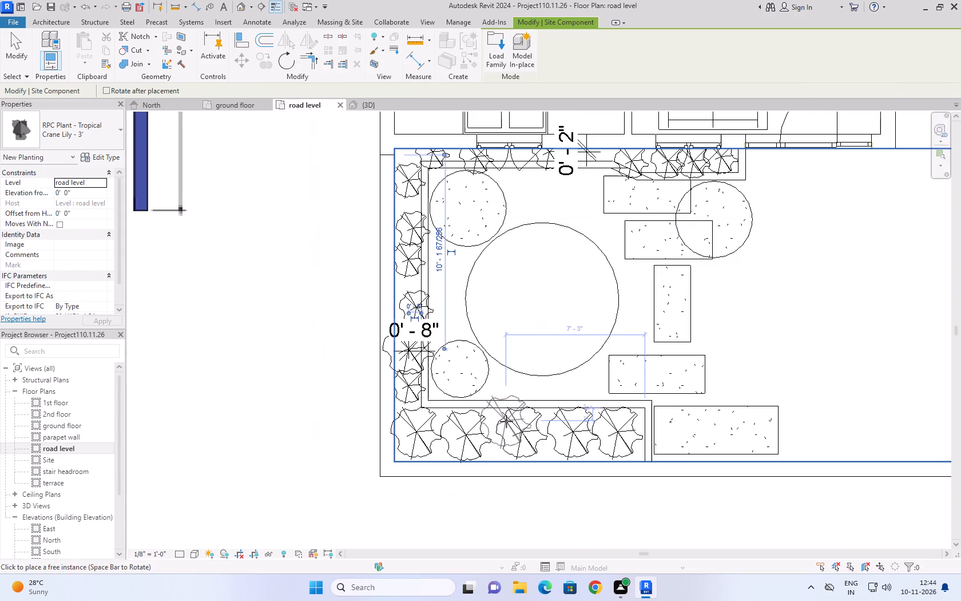
scroll(608, 253, "down", 4)
scroll(599, 169, "up", 3)
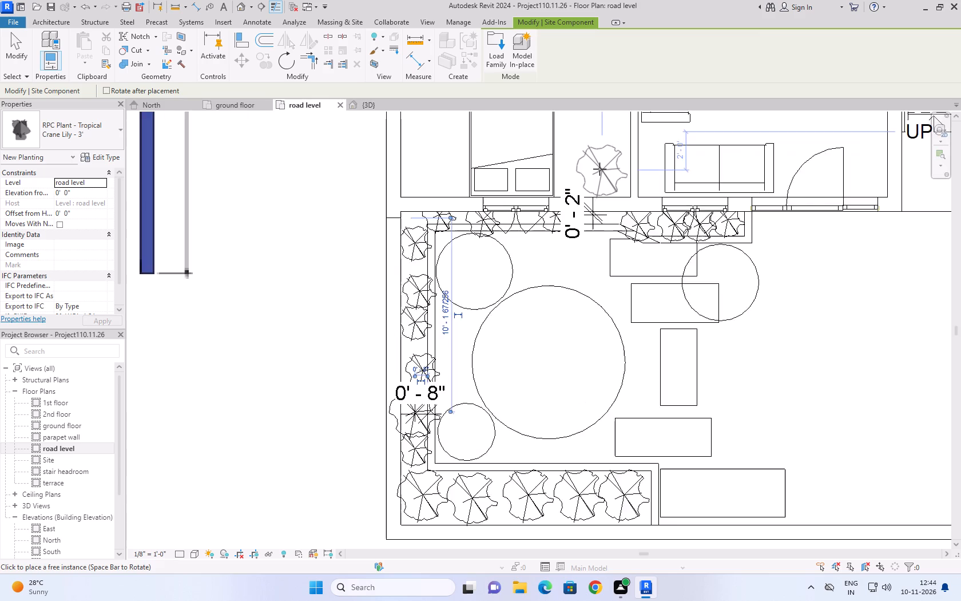
scroll(599, 169, "up", 5)
left_click(598, 259)
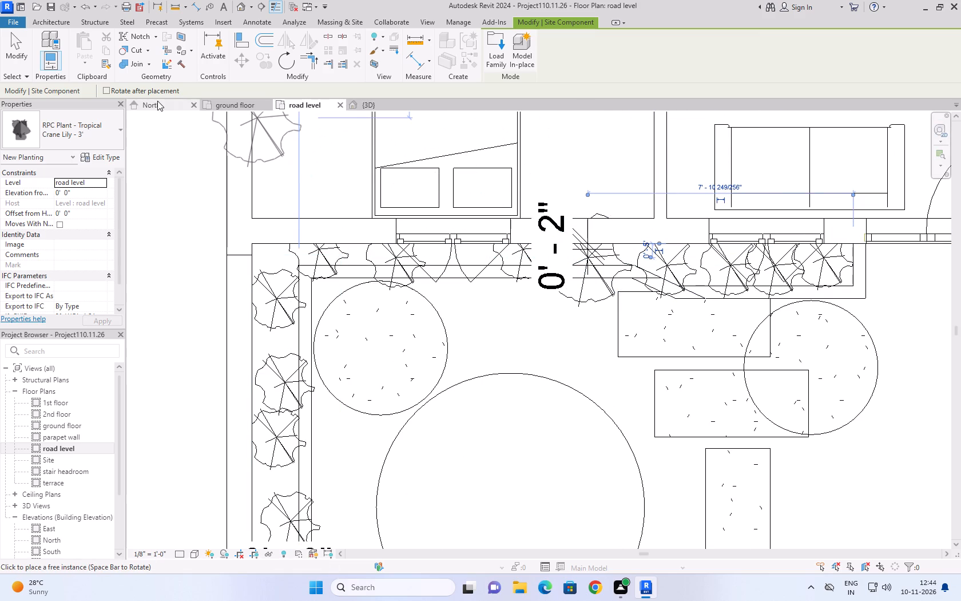
left_click(366, 104)
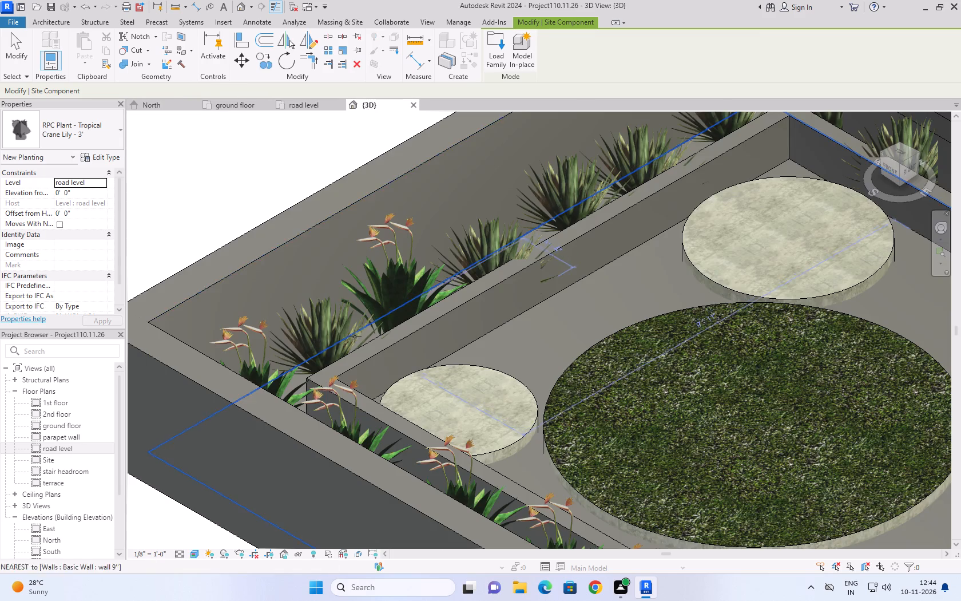
scroll(359, 321, "down", 9)
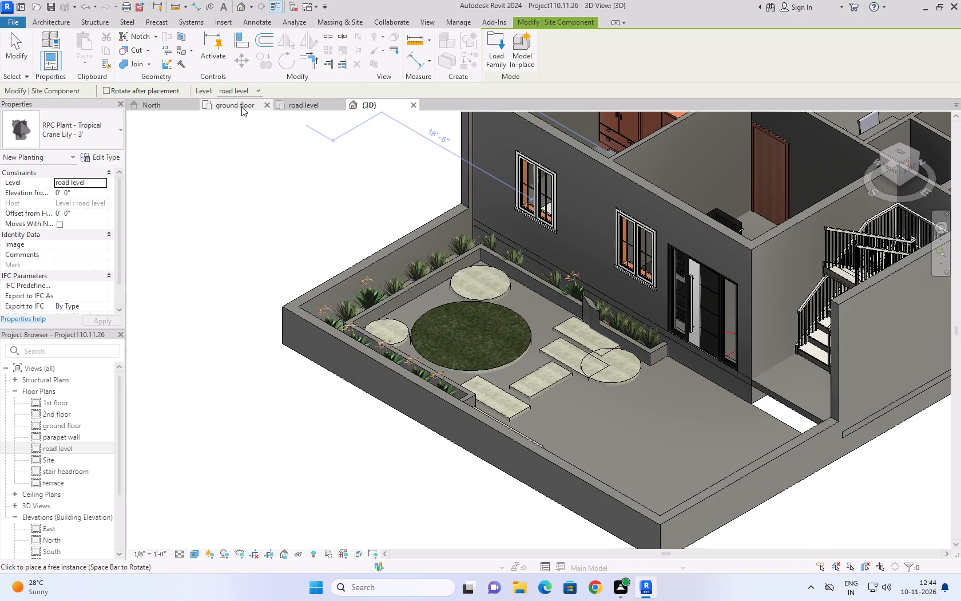
Place three more Crane Lily - 3' plants on the road level plan: two in the bedroom-window strip and one in the side strip near the corner.
left_click(302, 108)
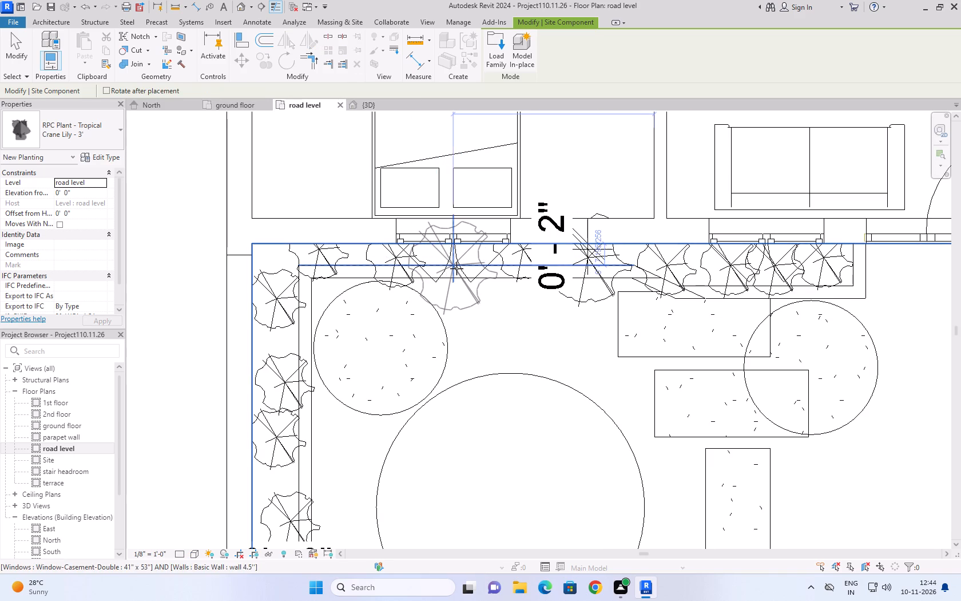
left_click(456, 268)
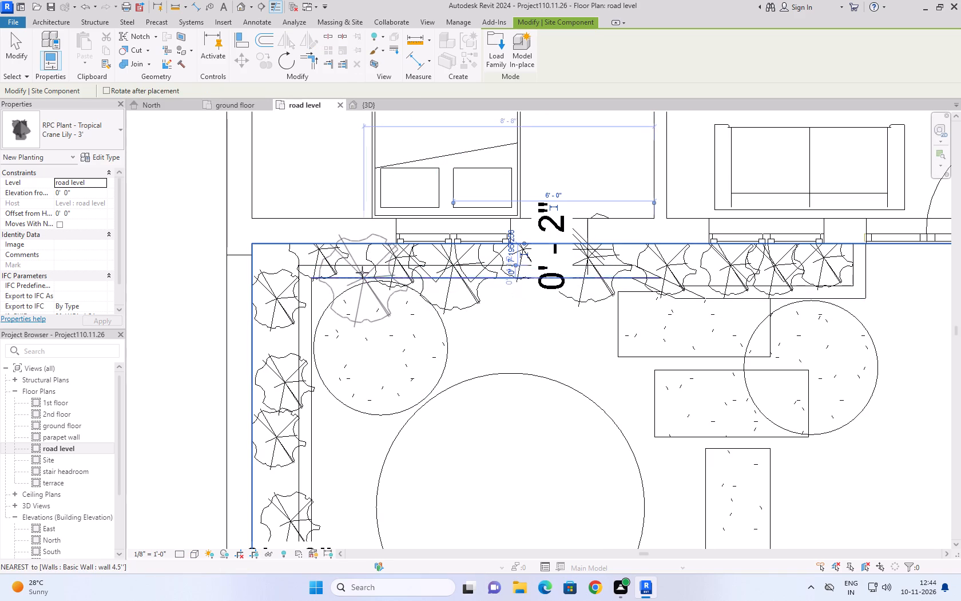
left_click(359, 267)
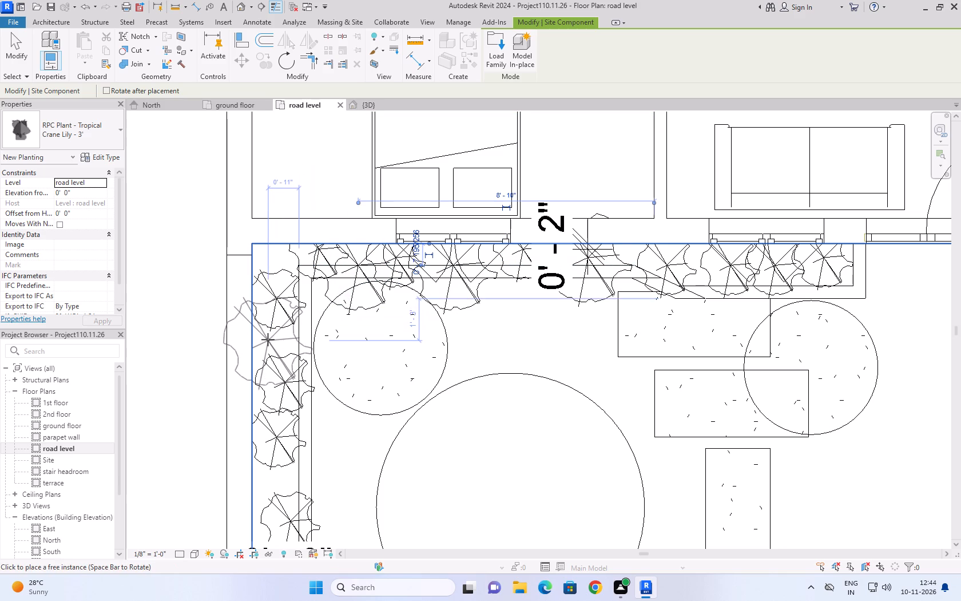
left_click(268, 340)
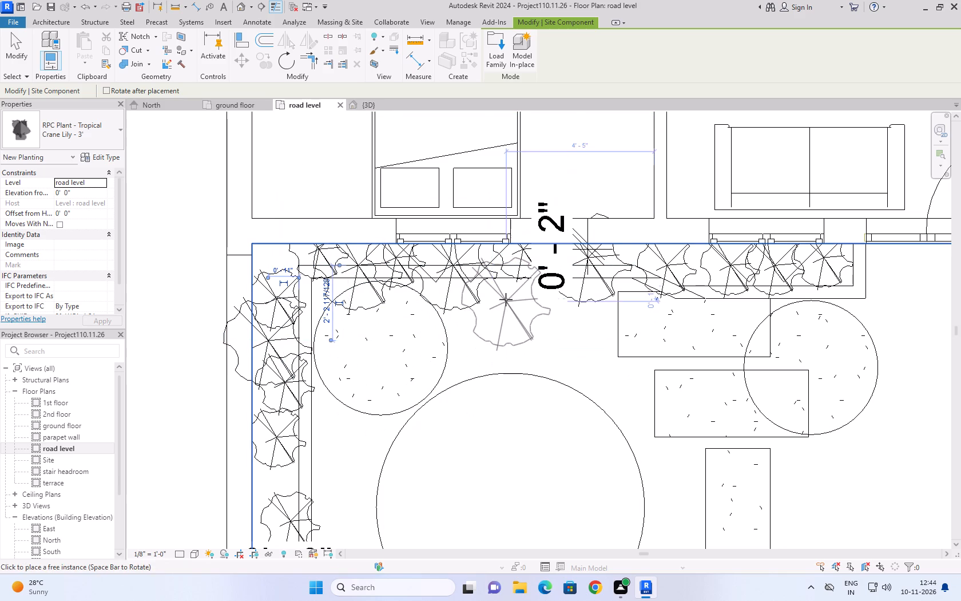
left_click(379, 105)
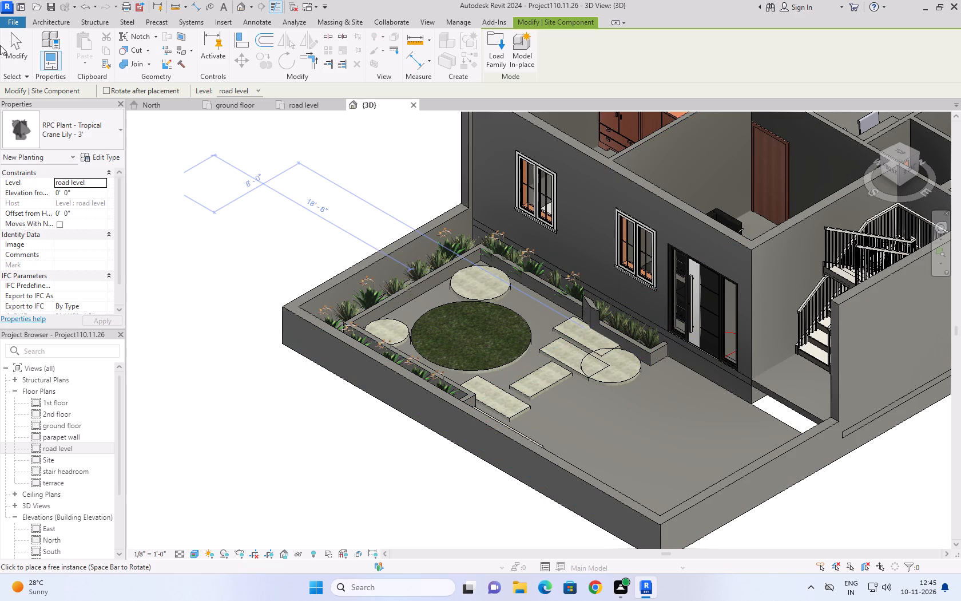
left_click(14, 38)
Set the short angled garden wall between the narrow and wide parts of the front-window planting strip to an unconnected height of 1'.
scroll(572, 298, "up", 6)
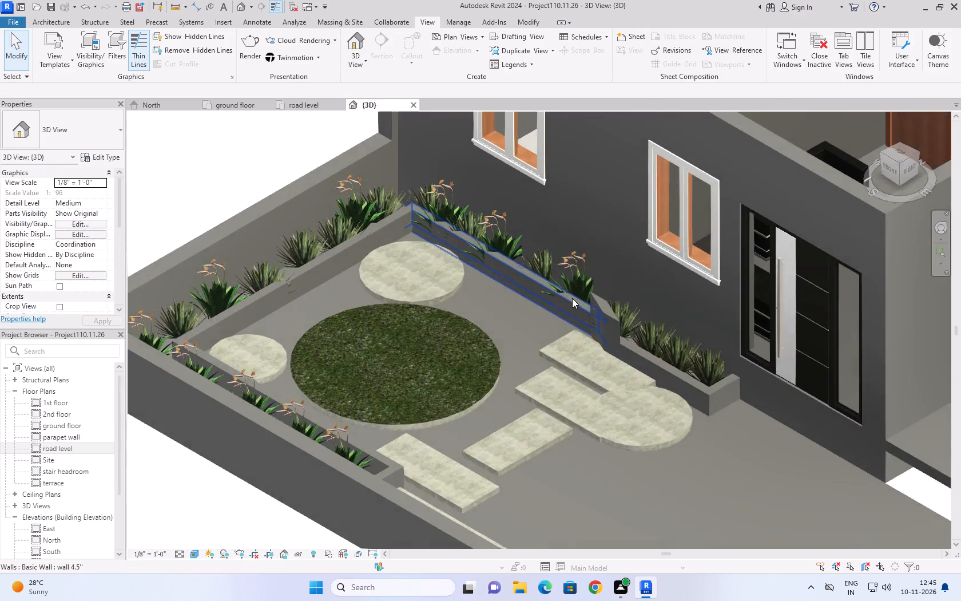
scroll(572, 298, "up", 2)
left_click(630, 323)
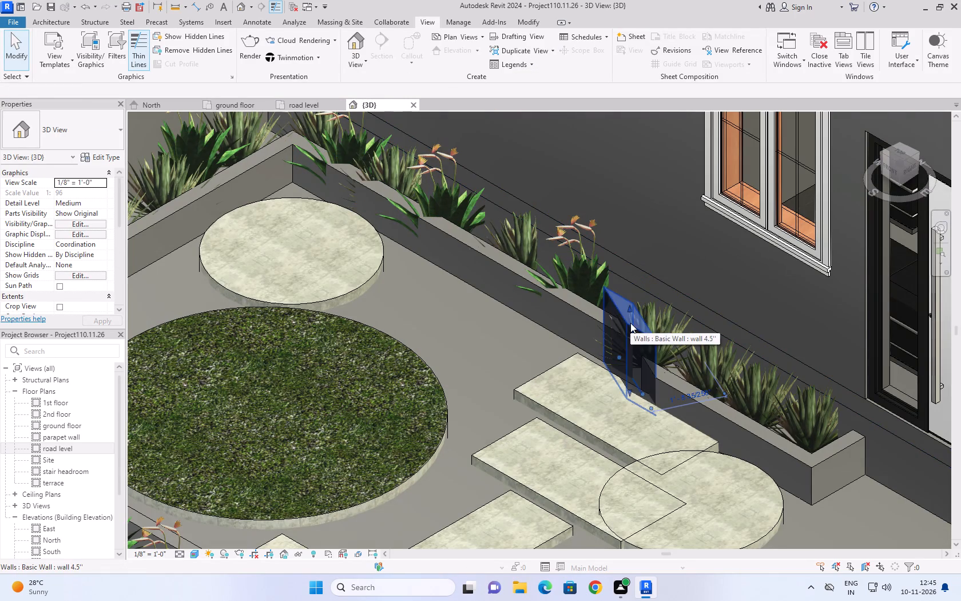
left_click(107, 235)
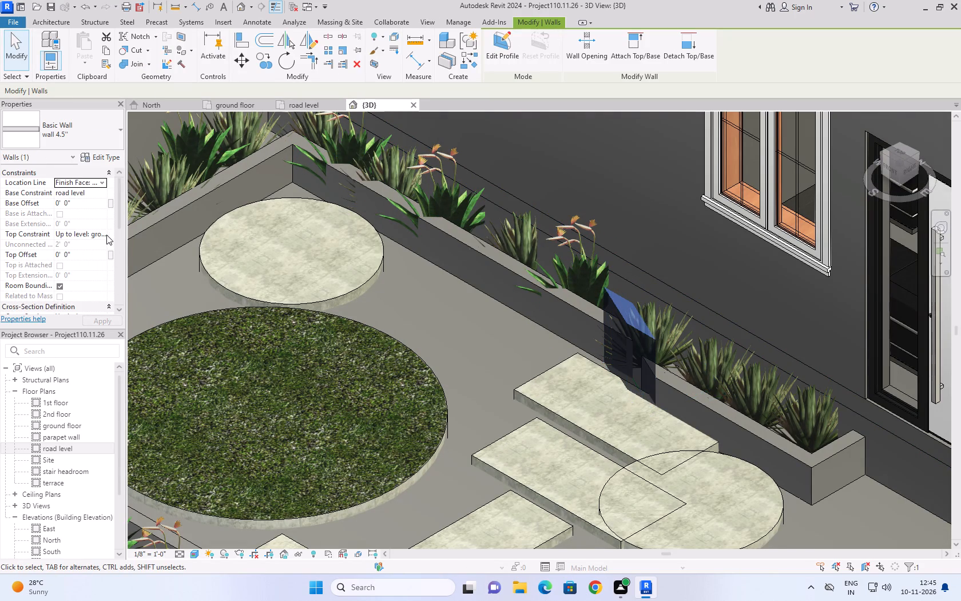
left_click(103, 235)
double_click(86, 248)
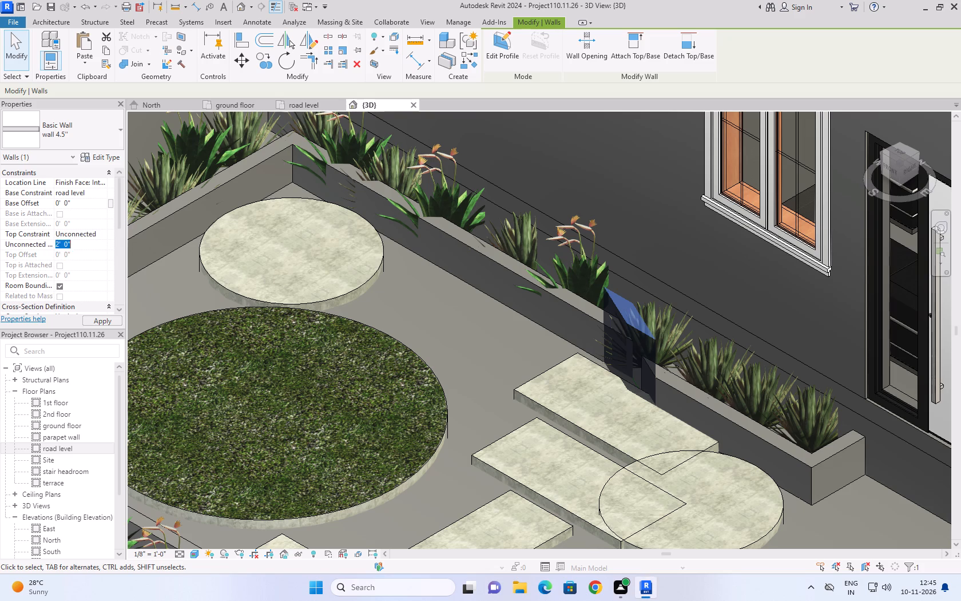
left_click(87, 247)
key("BackSpace")
key("BackSpace")
key("BackSpace")
key("BackSpace")
key("BackSpace")
key("BackSpace")
key("BackSpace")
key("BackSpace")
key("BackSpace")
key("BackSpace")
key("BackSpace")
key("BackSpace")
key("BackSpace")
key("BackSpace")
key("BackSpace")
key("BackSpace")
key("BackSpace")
key("BackSpace")
key("BackSpace")
key("BackSpace")
type("1'")
left_click(95, 320)
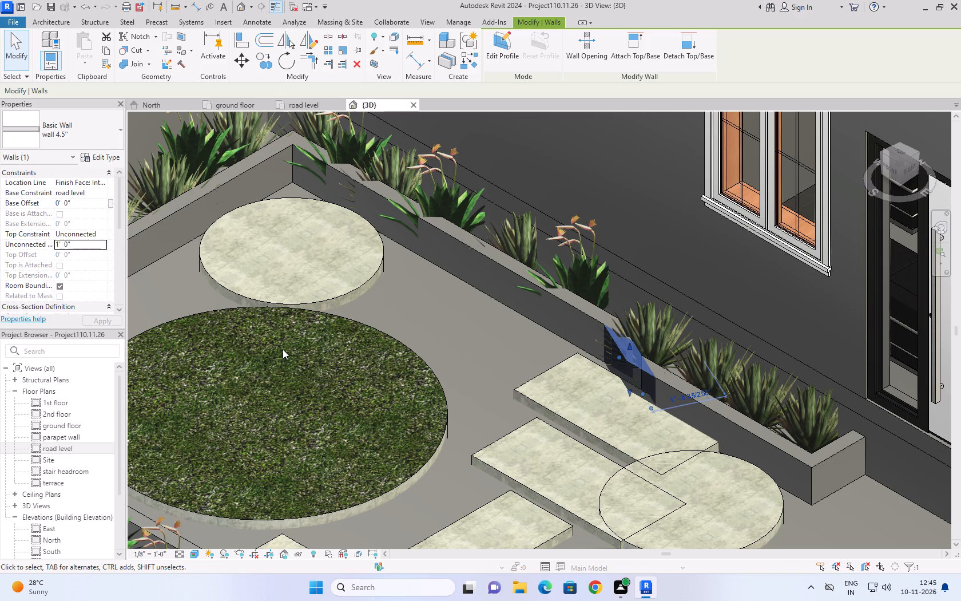
left_click(478, 346)
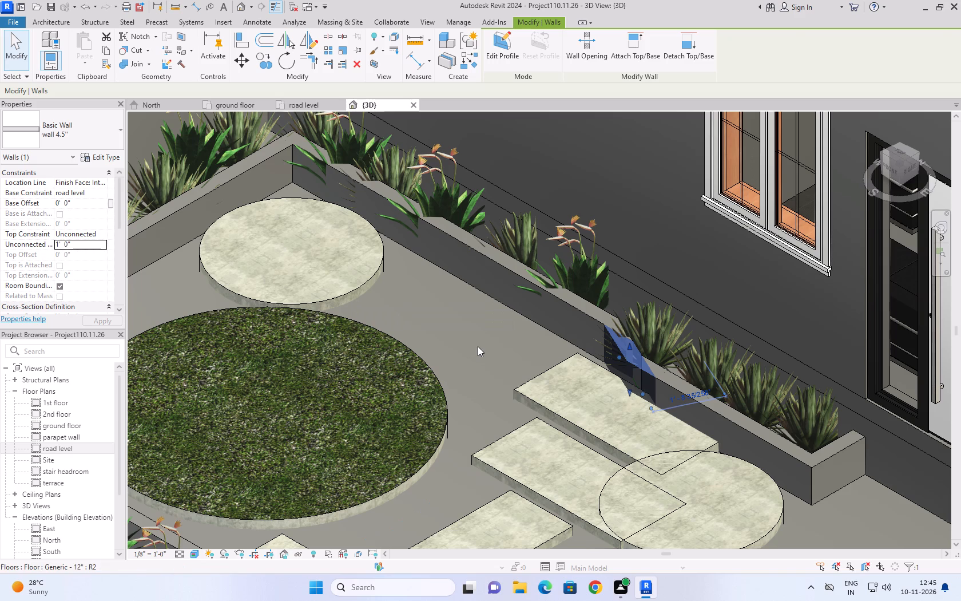
Edit the front-yard slab 6" boundary on the road level plan, drawing a line about 13'-5" from the front rectangular paver's corner to the house wall.
scroll(478, 346, "down", 7)
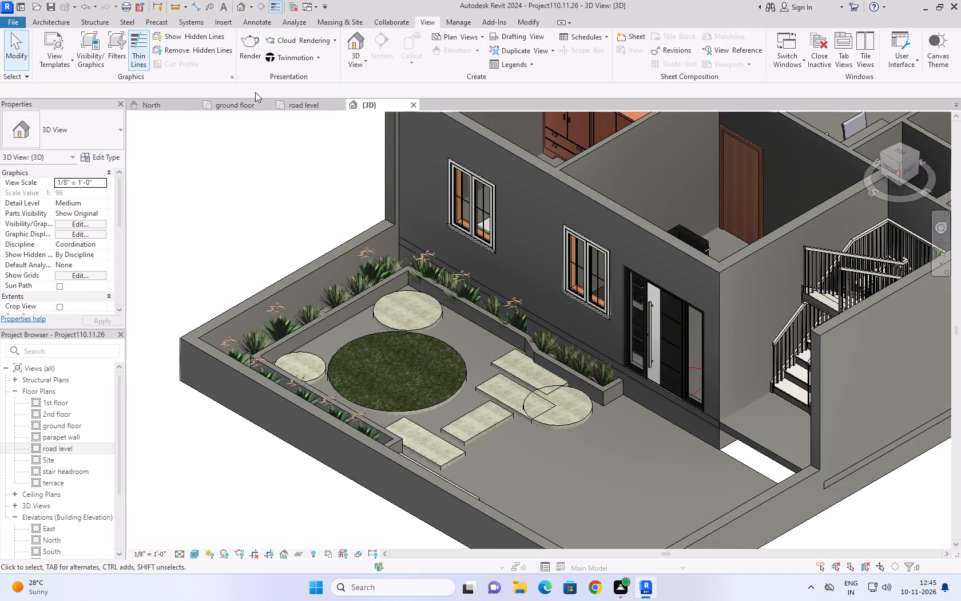
left_click(308, 106)
scroll(299, 197, "down", 4)
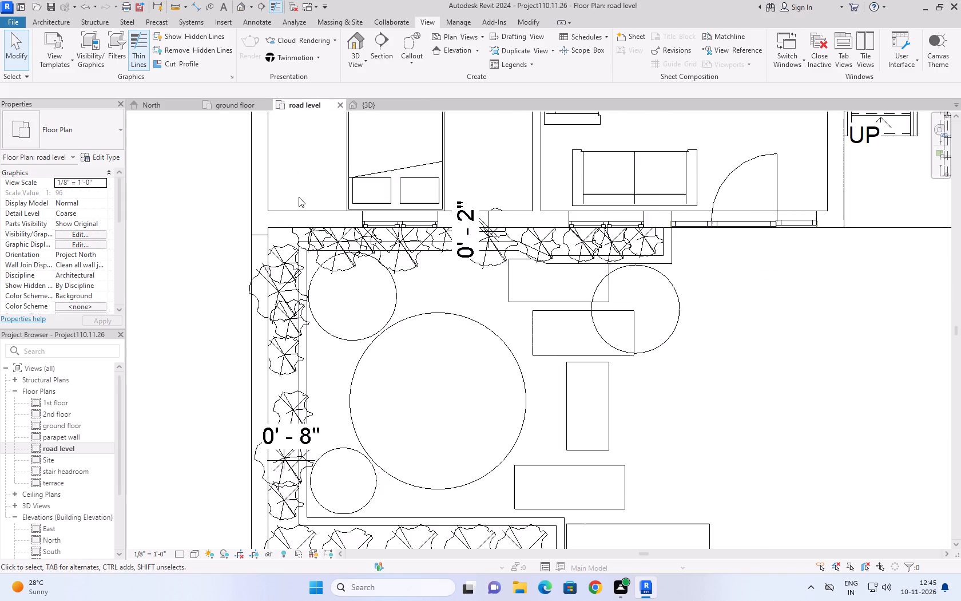
scroll(299, 197, "down", 3)
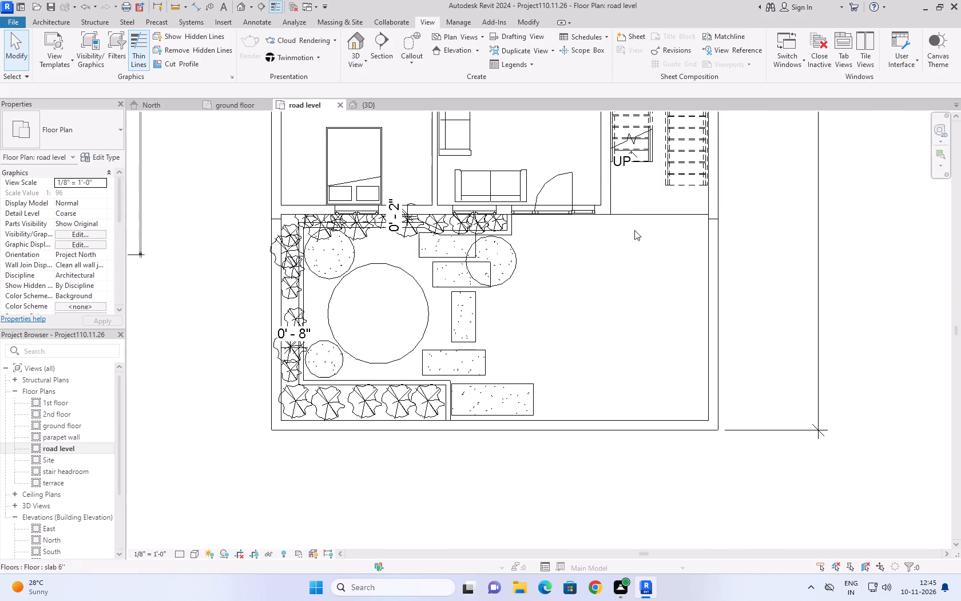
left_click(366, 102)
left_click(760, 473)
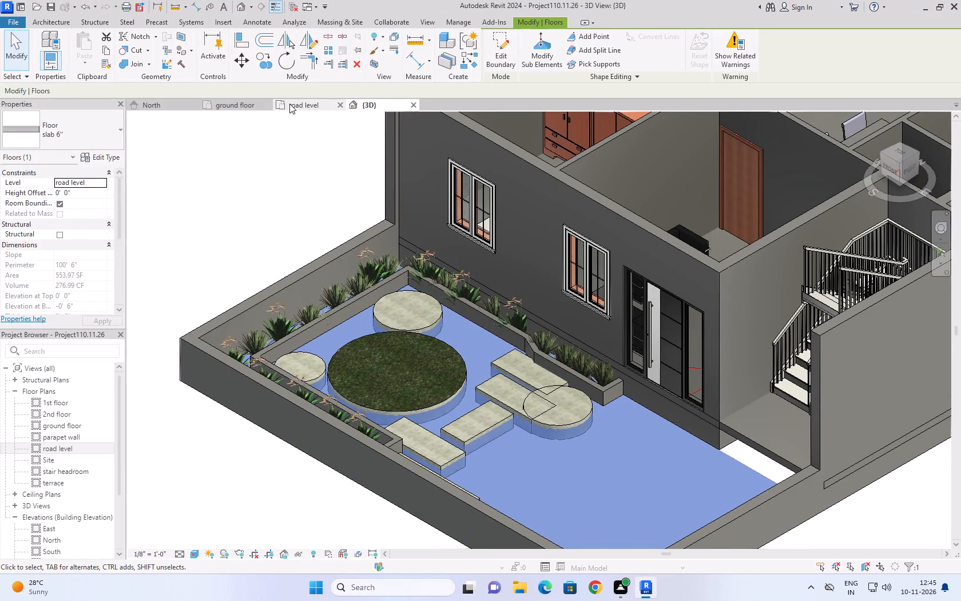
left_click(290, 106)
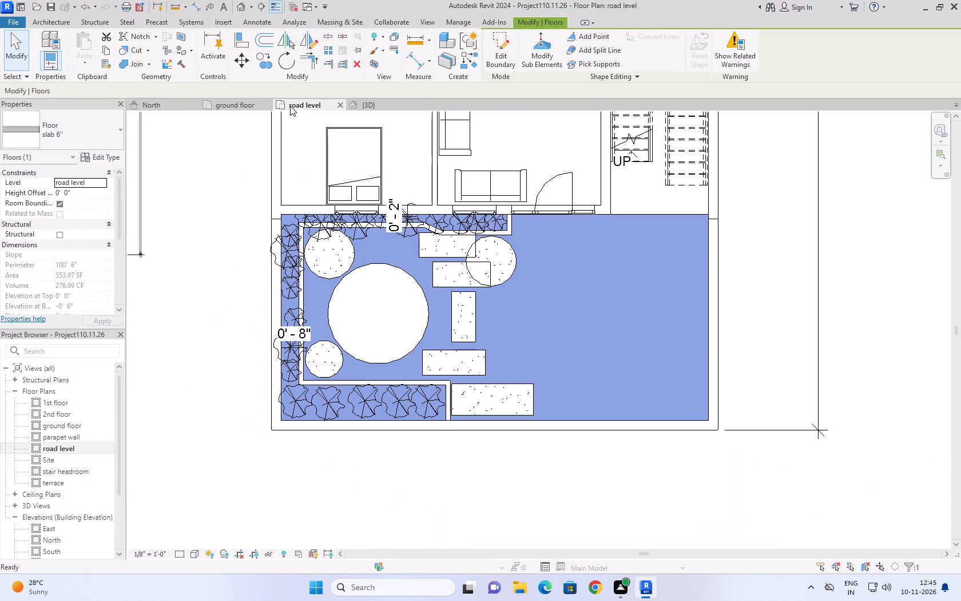
left_click(499, 61)
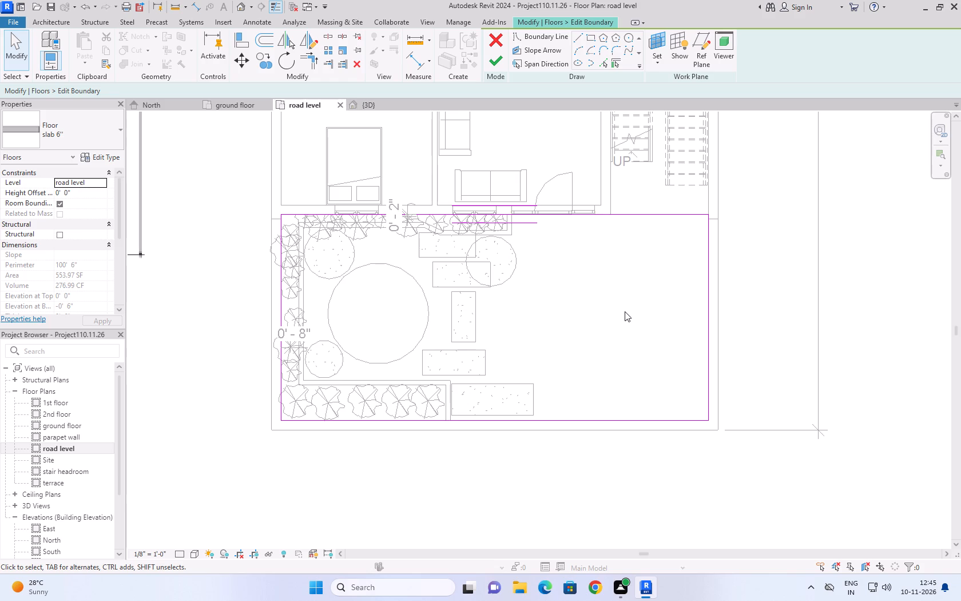
left_click(577, 42)
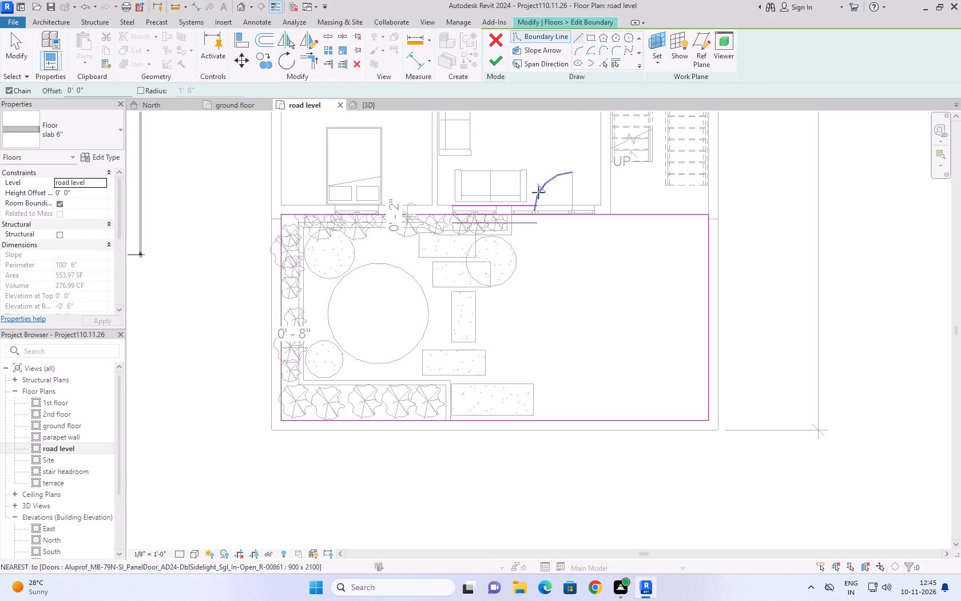
scroll(533, 212, "up", 6)
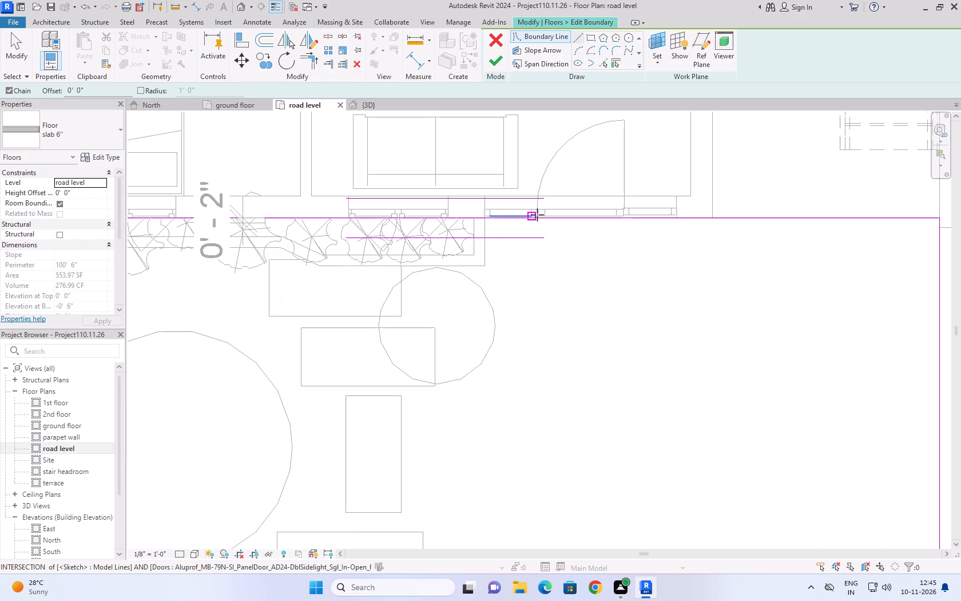
scroll(581, 257, "down", 11)
scroll(574, 327, "up", 3)
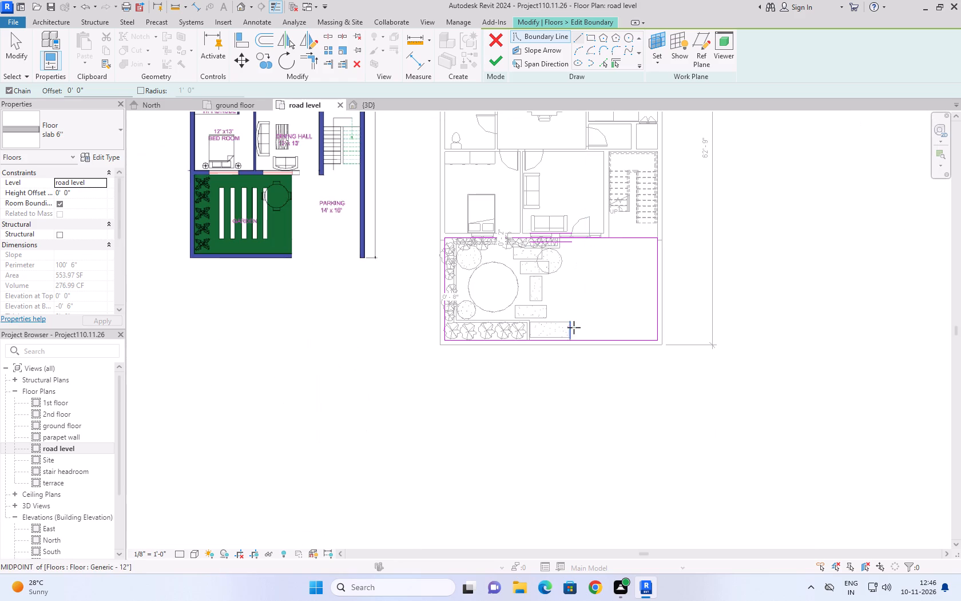
scroll(574, 327, "up", 4)
left_click(565, 315)
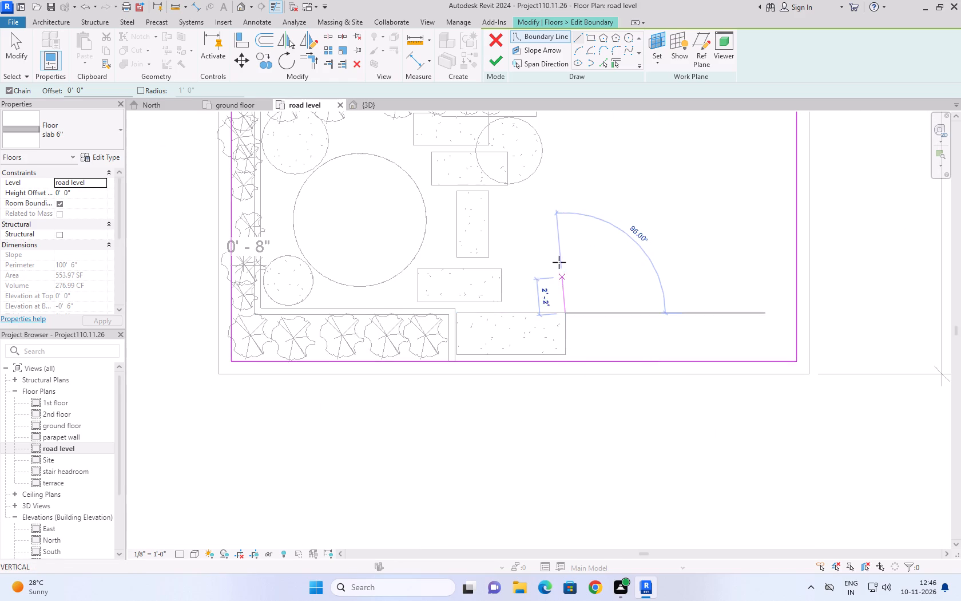
scroll(559, 254, "down", 7)
scroll(562, 199, "up", 4)
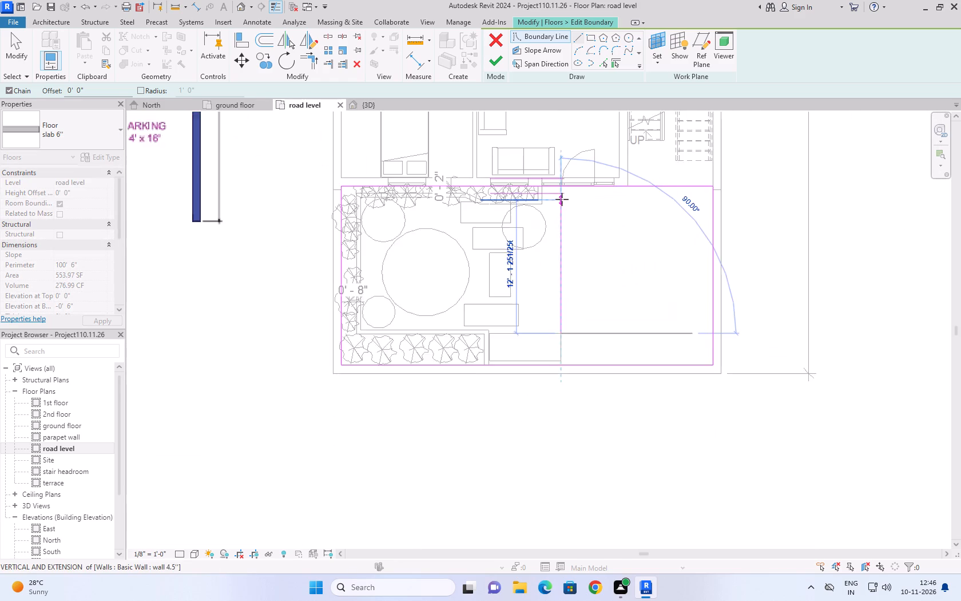
scroll(562, 199, "up", 6)
left_click(561, 168)
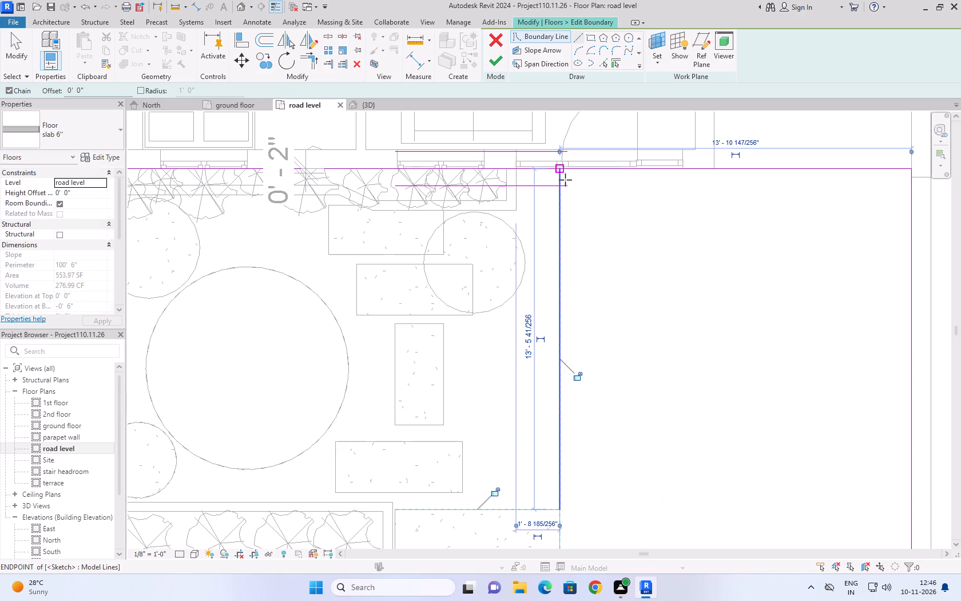
scroll(613, 208, "down", 8)
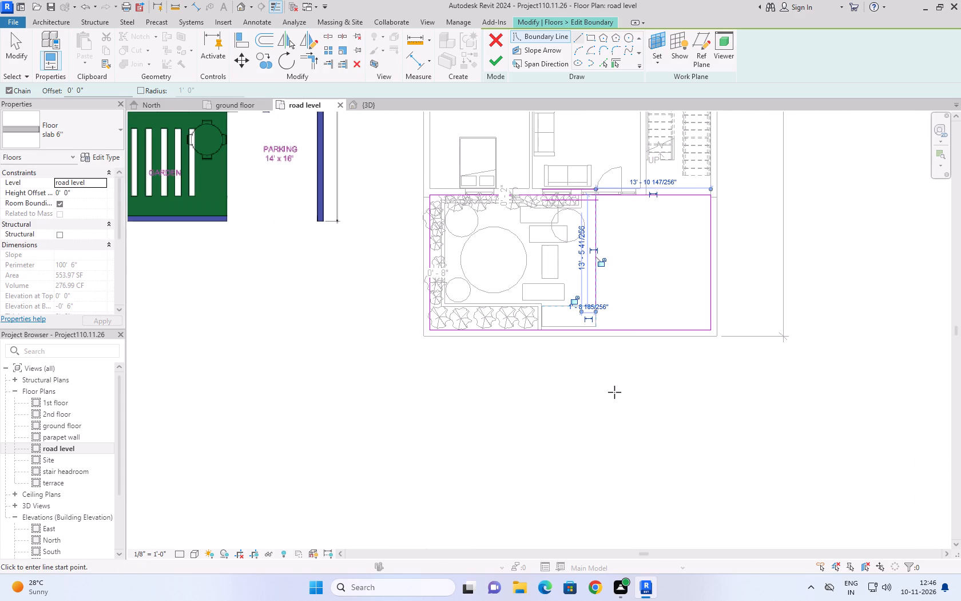
scroll(614, 392, "up", 3)
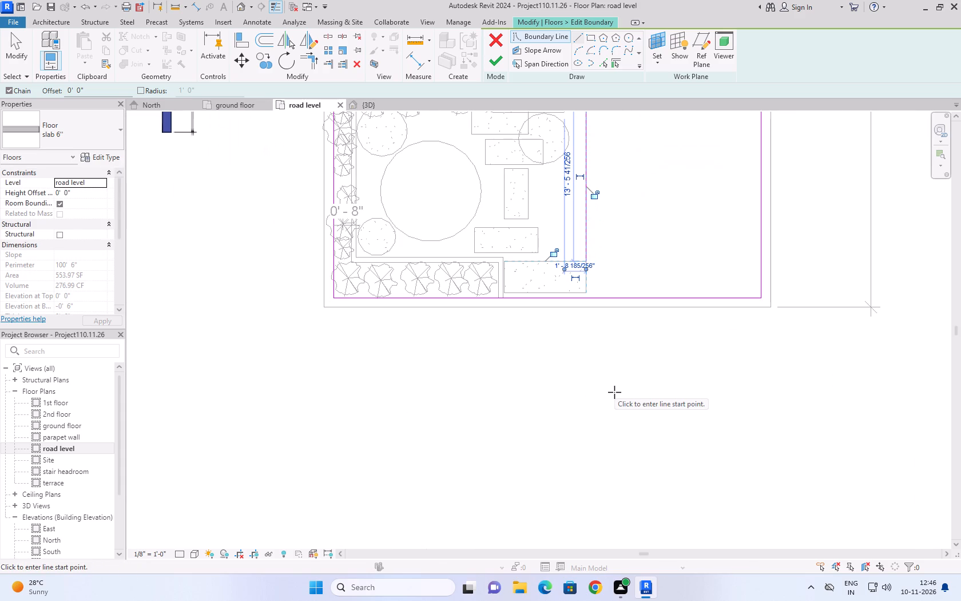
key("Escape")
key("Escape")
key("Escape")
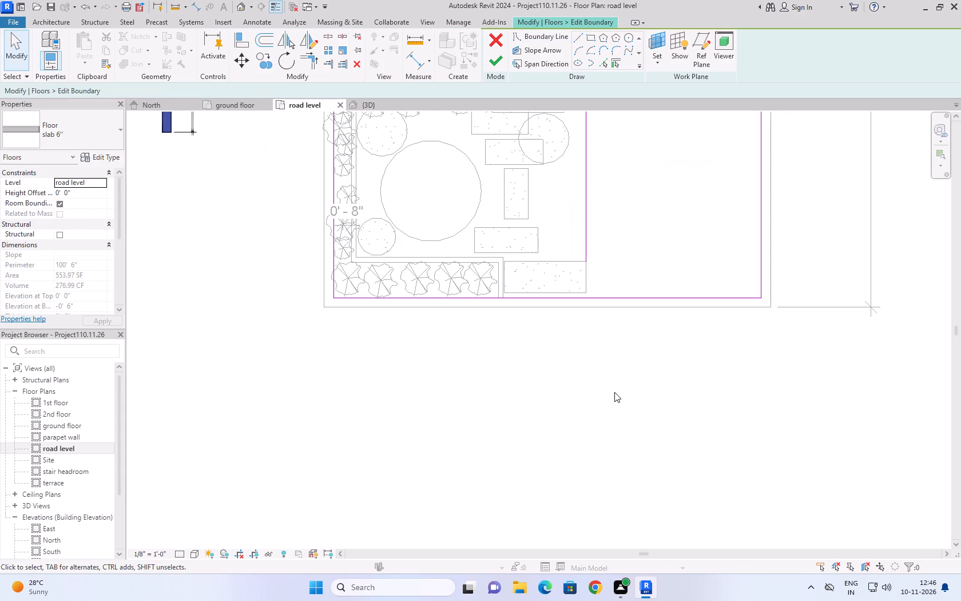
Trim the slab's front boundary line to the new dividing line, keeping the garden side, and try to finish the boundary sketch.
type("tr")
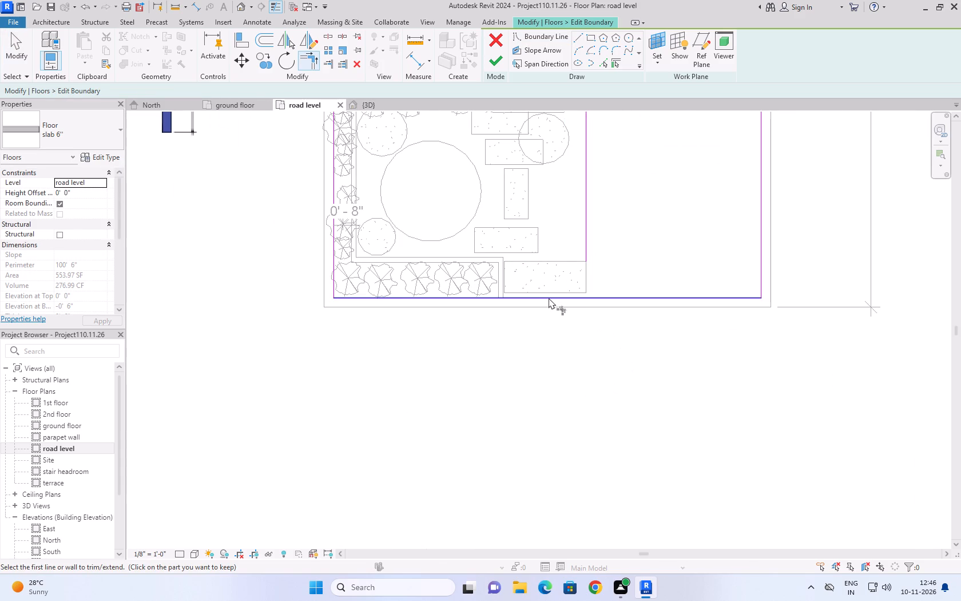
left_click(549, 298)
left_click(585, 231)
scroll(604, 390, "down", 2)
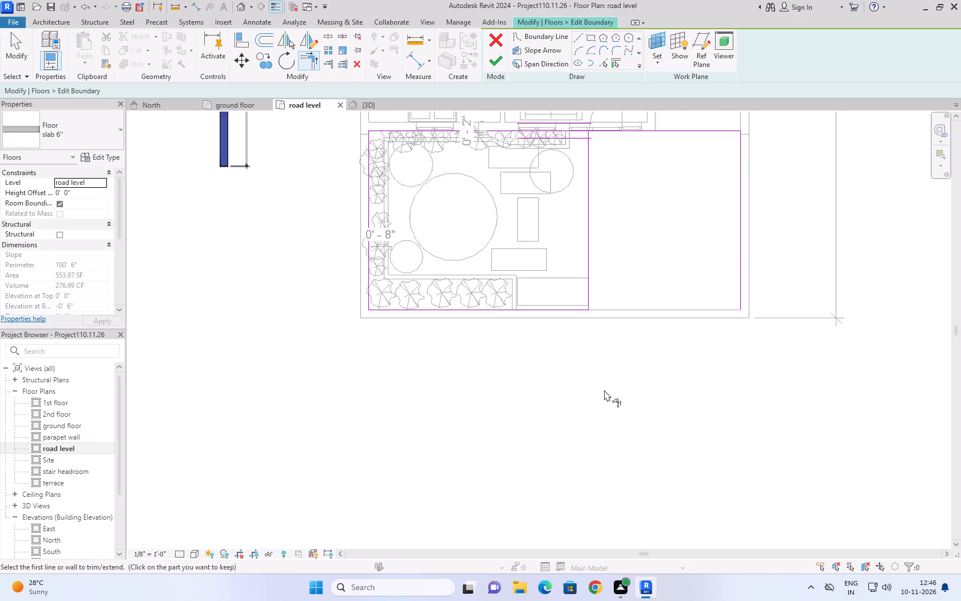
scroll(604, 390, "down", 4)
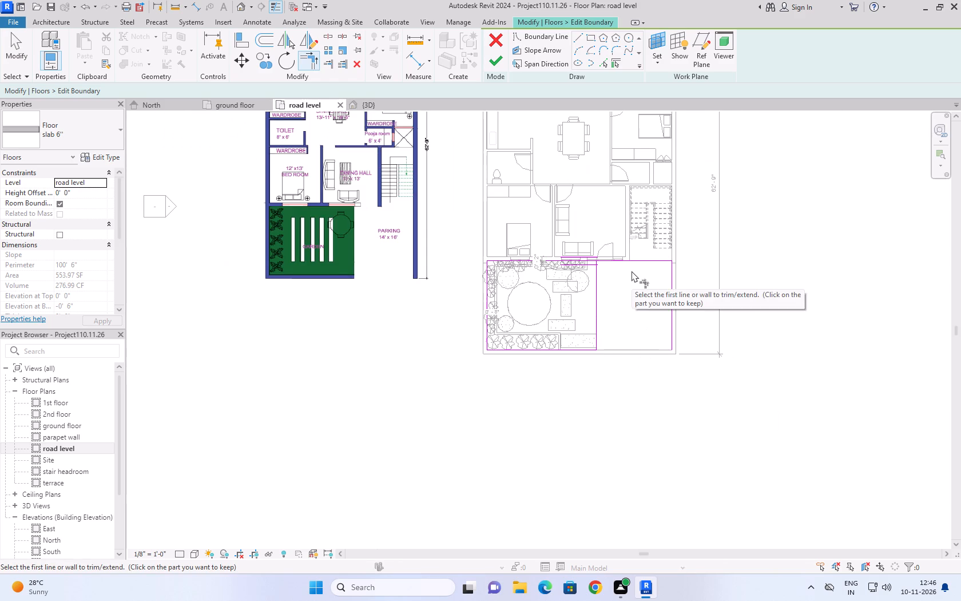
left_click(500, 65)
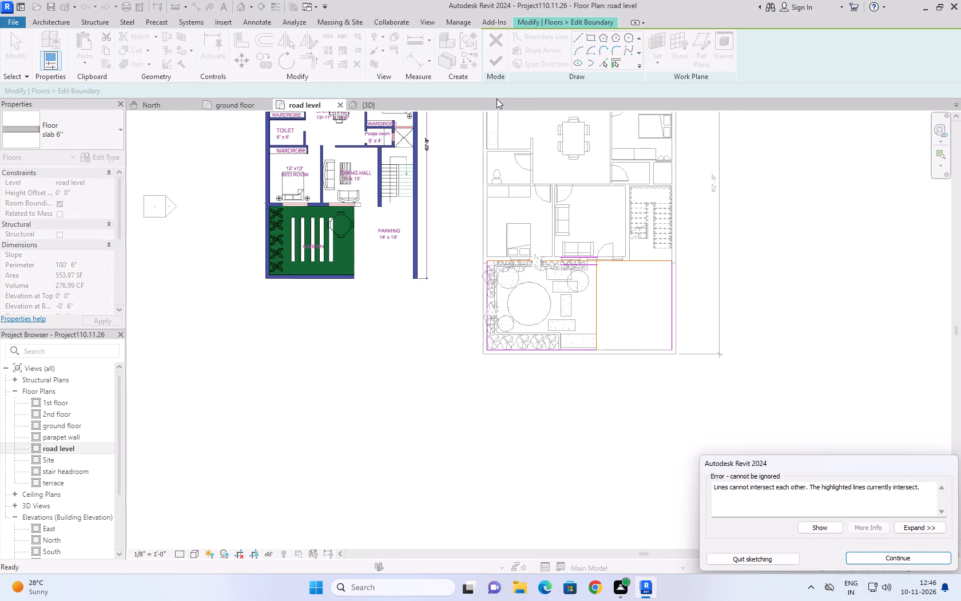
left_click(916, 556)
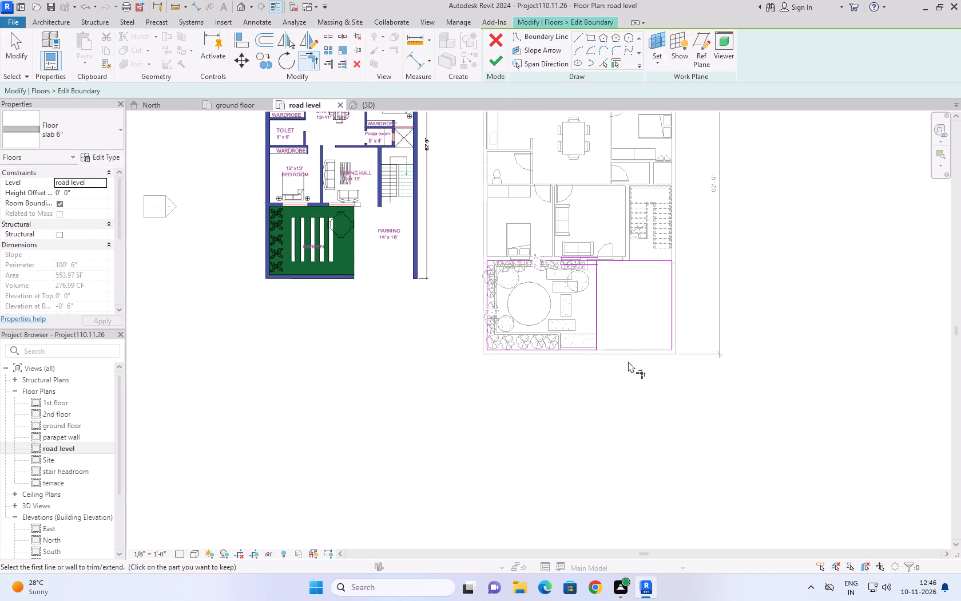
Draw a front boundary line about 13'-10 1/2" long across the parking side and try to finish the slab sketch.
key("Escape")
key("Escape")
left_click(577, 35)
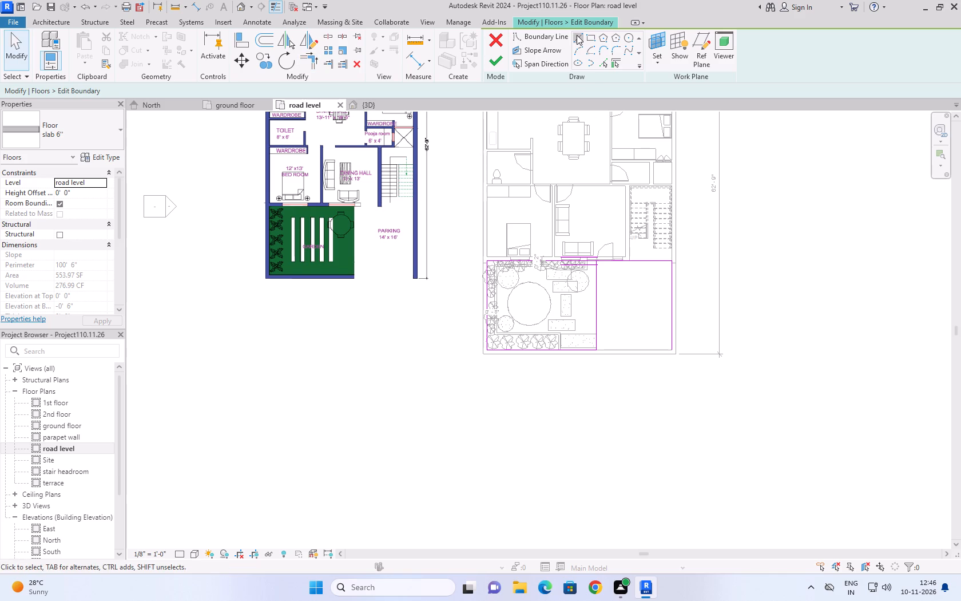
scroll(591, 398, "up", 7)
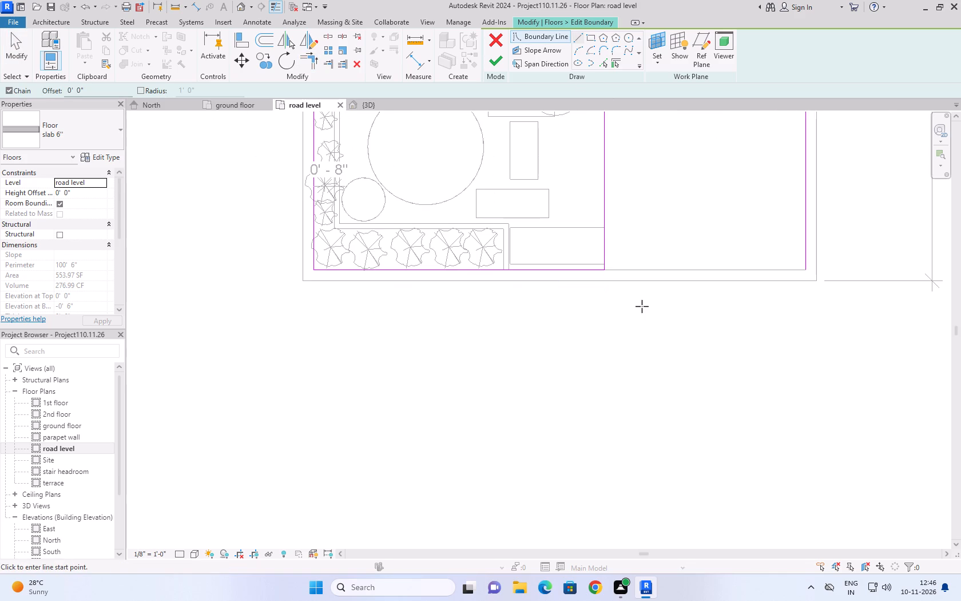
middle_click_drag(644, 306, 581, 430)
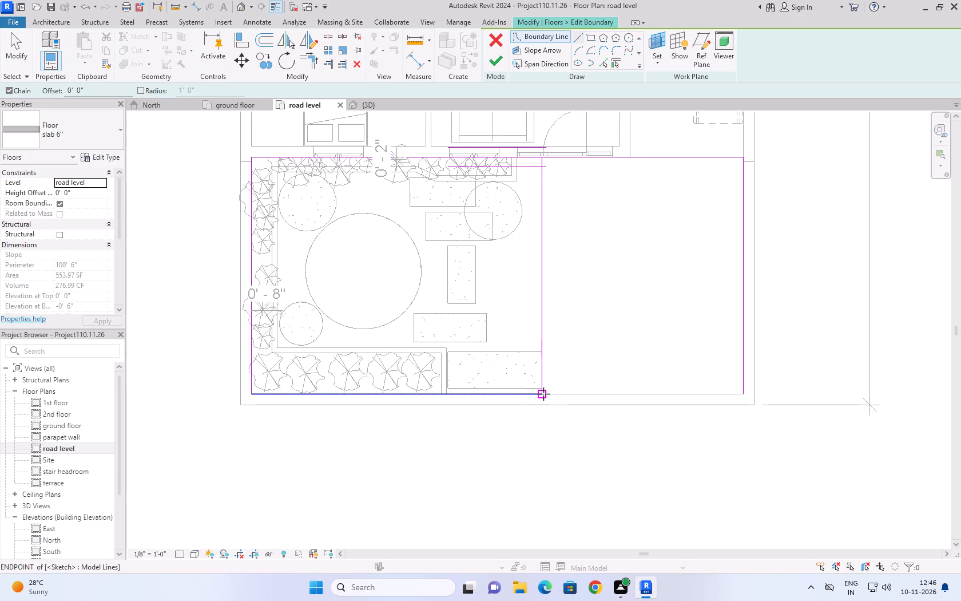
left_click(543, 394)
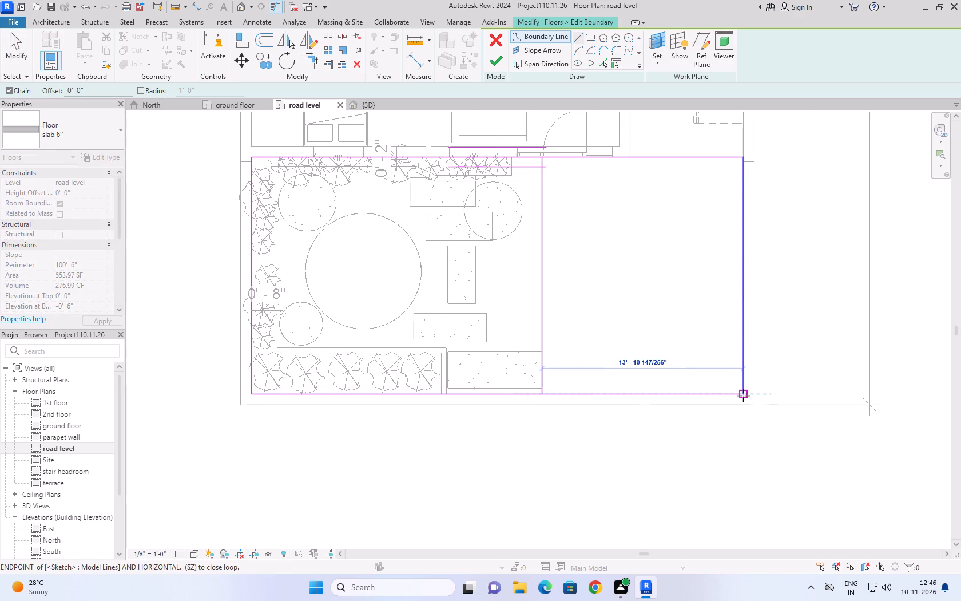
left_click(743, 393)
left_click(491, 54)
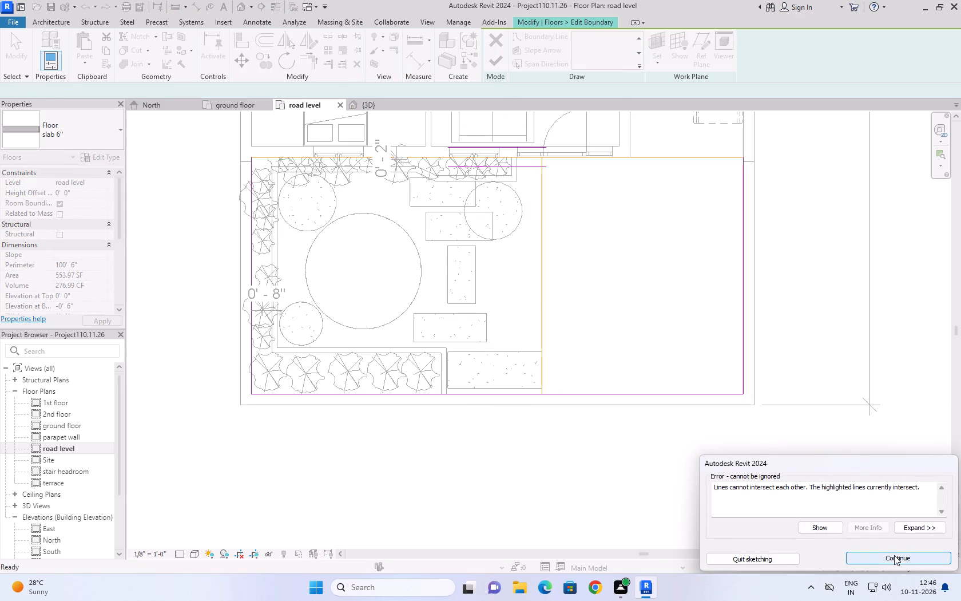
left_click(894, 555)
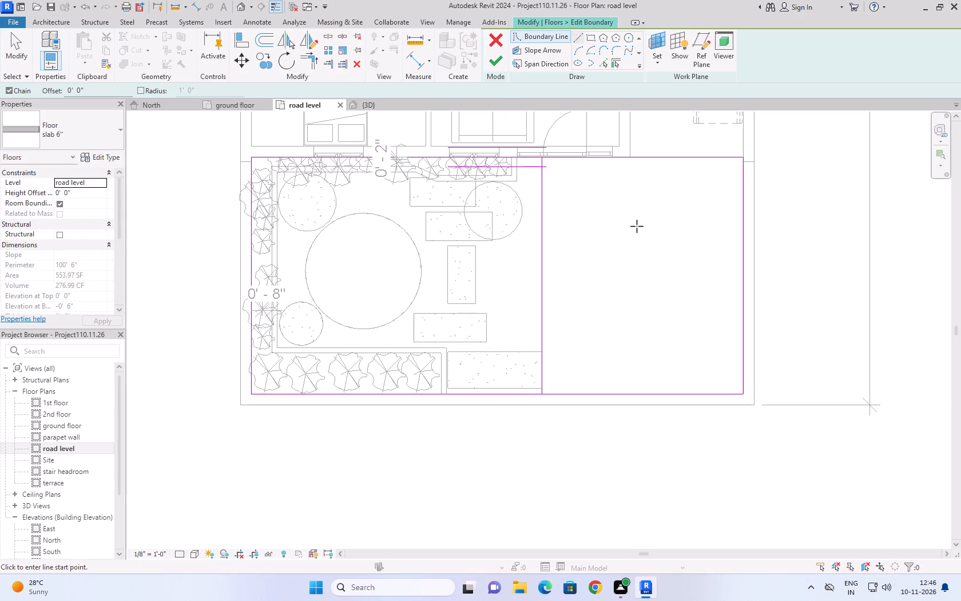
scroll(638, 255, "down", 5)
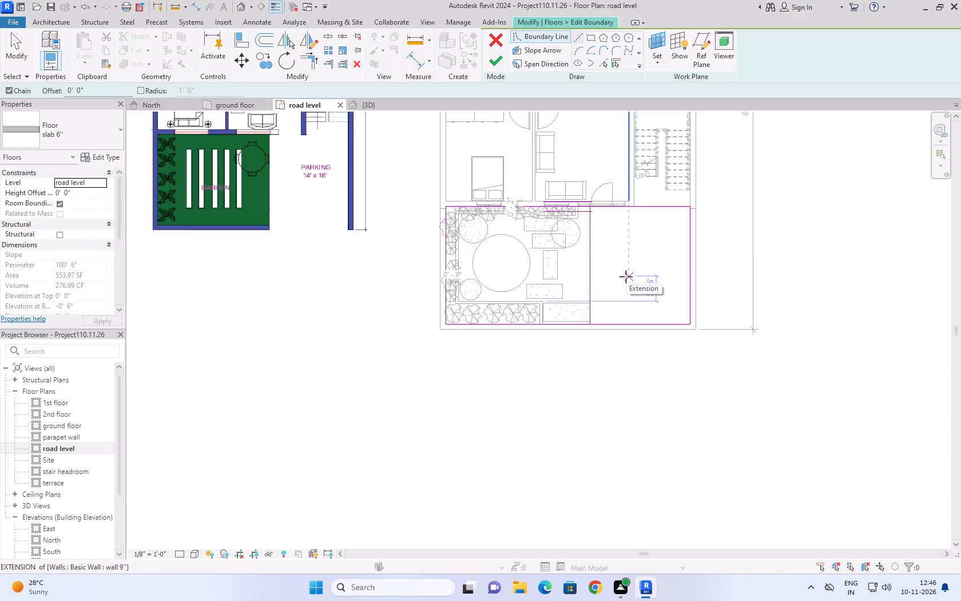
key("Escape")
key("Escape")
Shorten the slab's boundary line along the house wall to about 20', ending it at the garden-parking dividing line.
left_click(656, 206)
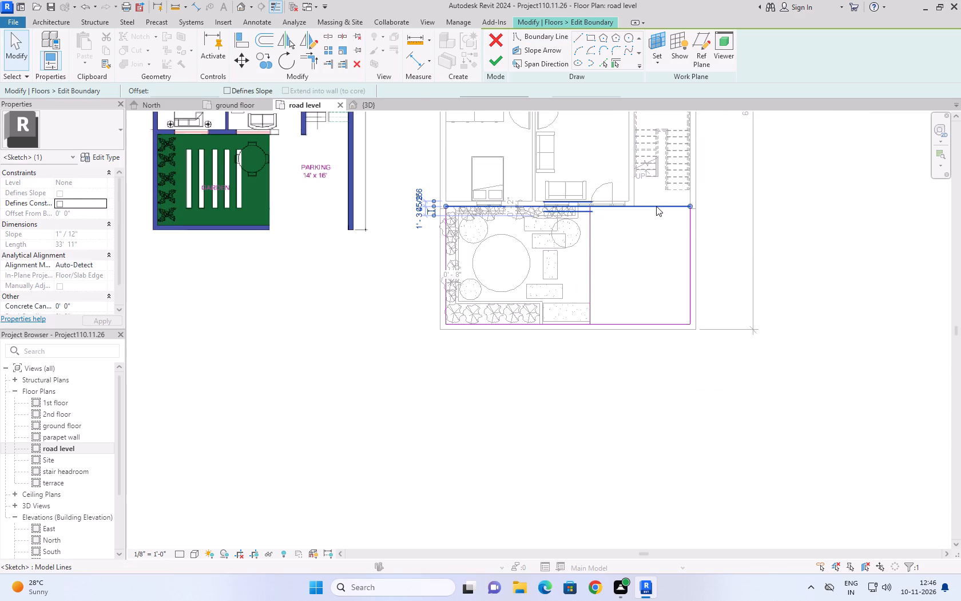
scroll(656, 206, "up", 4)
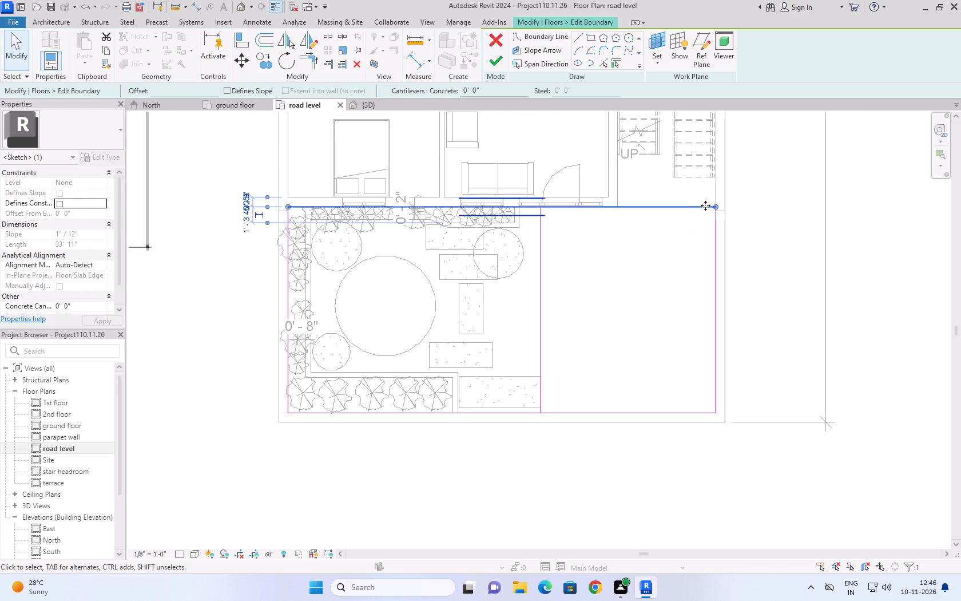
left_click_drag(716, 207, 595, 208)
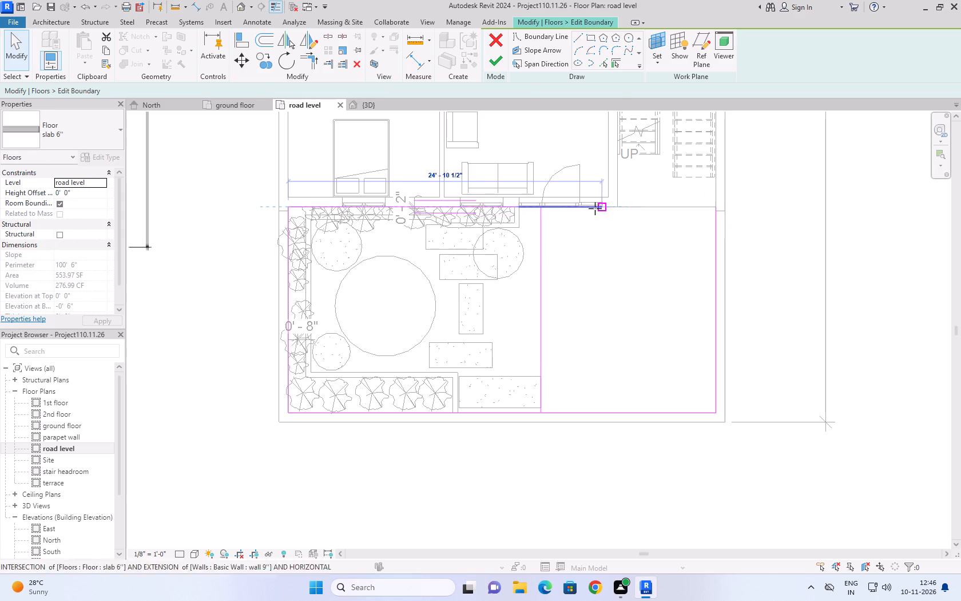
left_click_drag(595, 208, 543, 210)
left_click(799, 284)
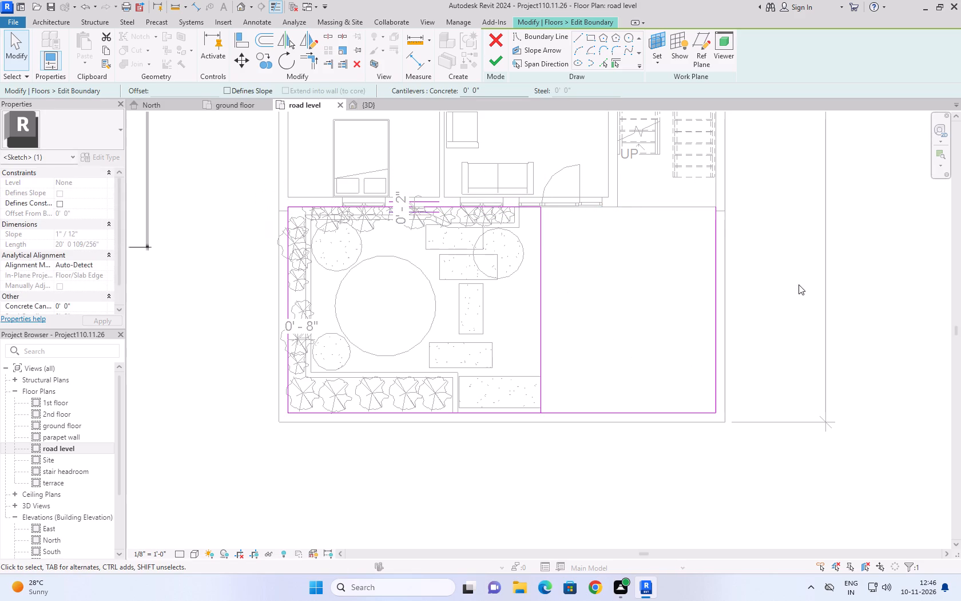
Delete the outer side and front boundary lines around the parking area, and finish the garden slab's boundary.
left_click(713, 326)
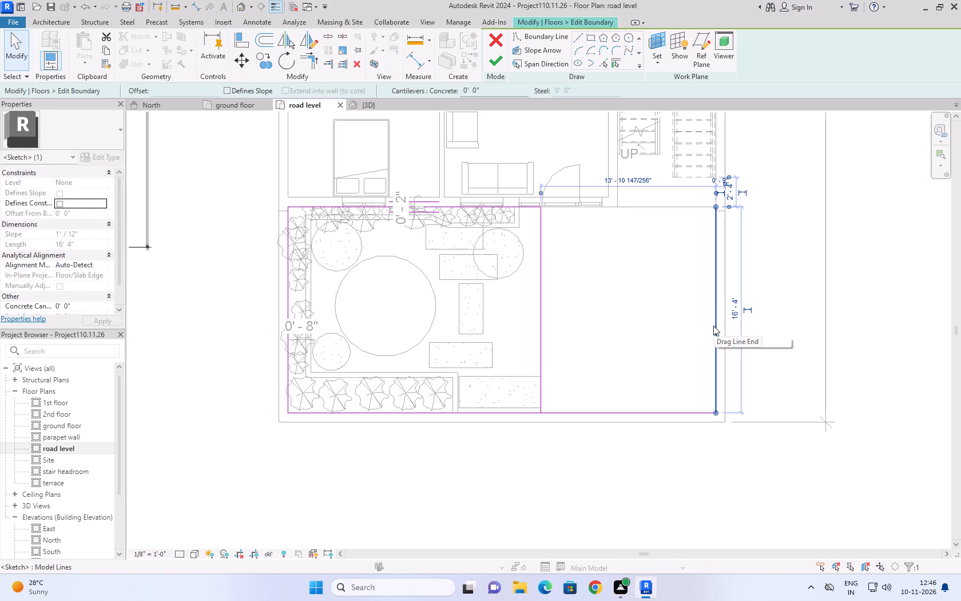
key("Delete")
left_click(689, 410)
key("Delete")
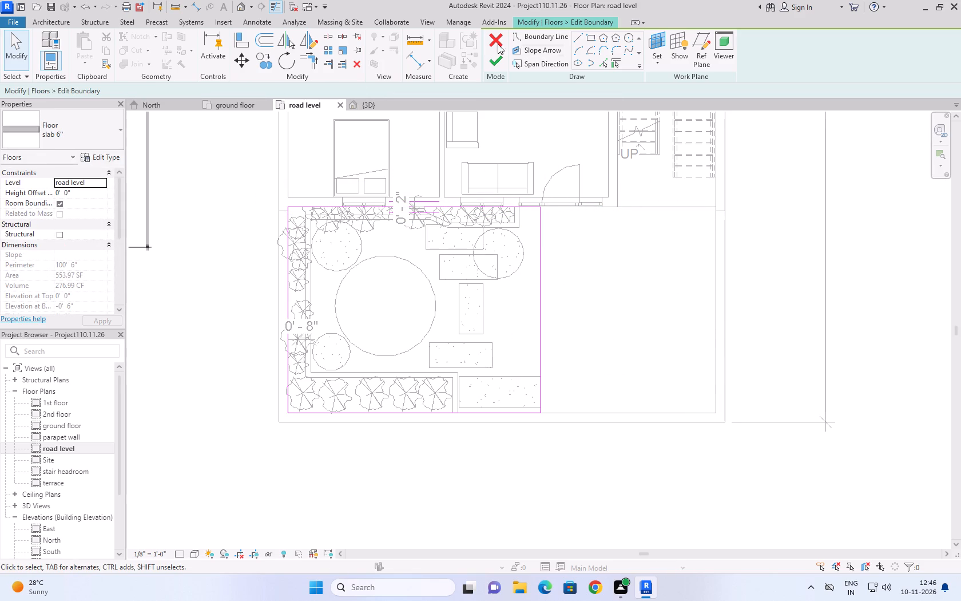
left_click(490, 65)
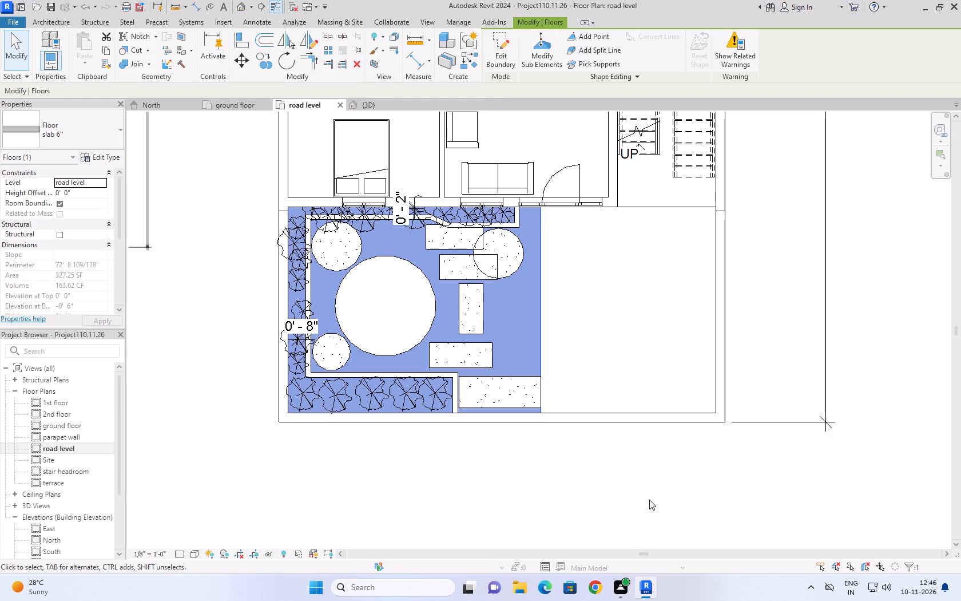
left_click(780, 294)
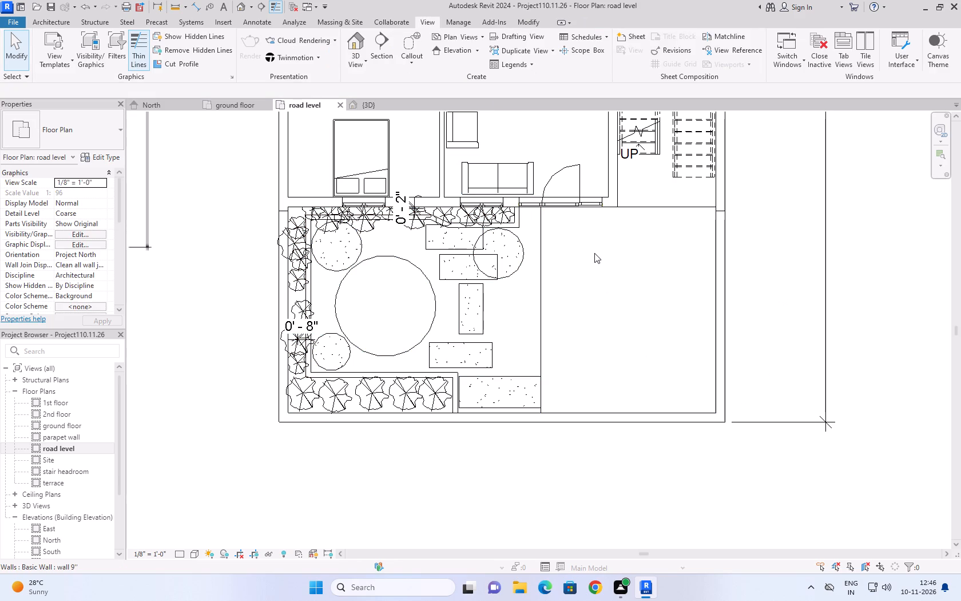
Create a separate slab 6" floor on the road level over the parking area, about 13'-10 1/2" by 16'-4".
left_click(93, 29)
left_click(57, 25)
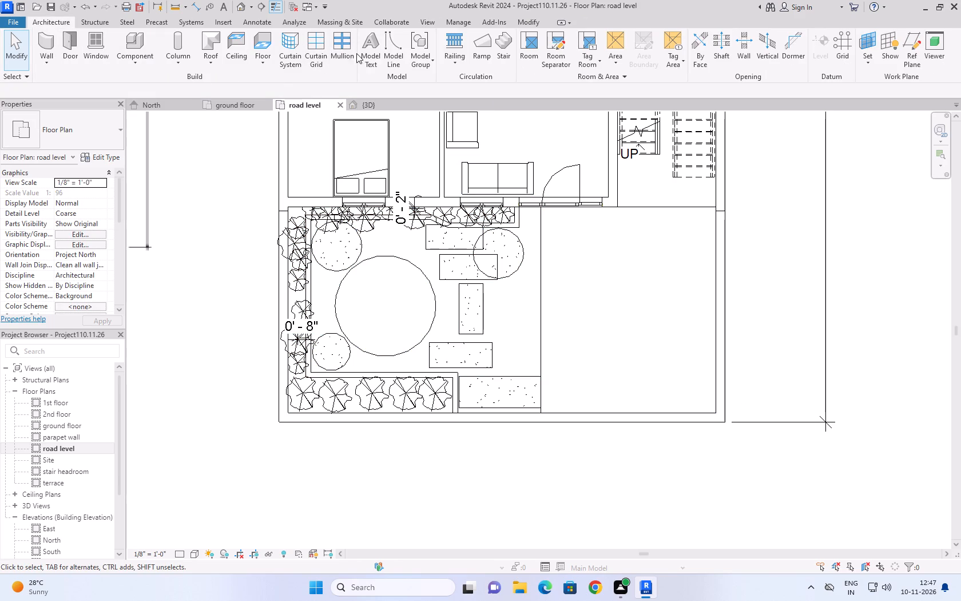
left_click(271, 69)
left_click(276, 77)
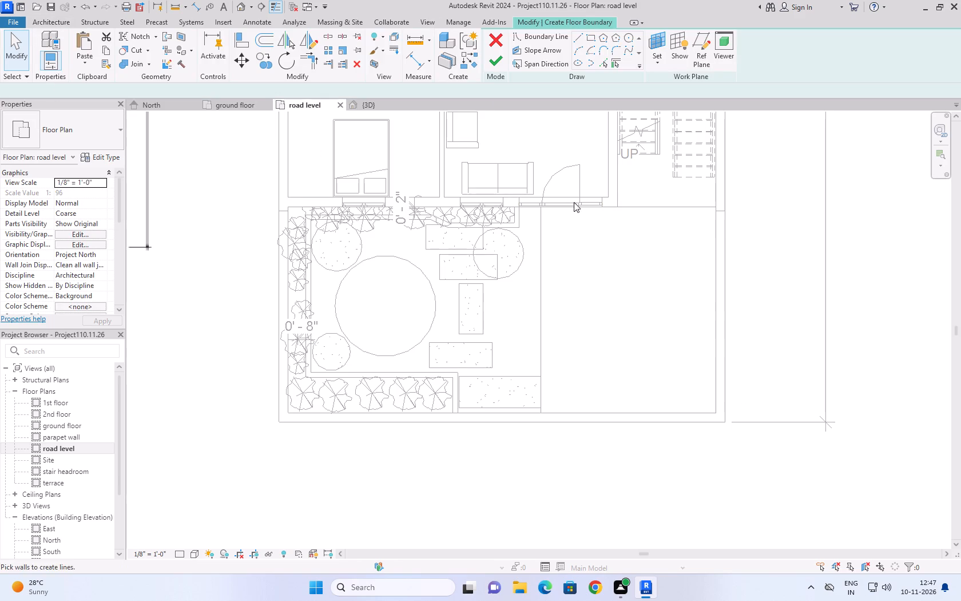
left_click(580, 38)
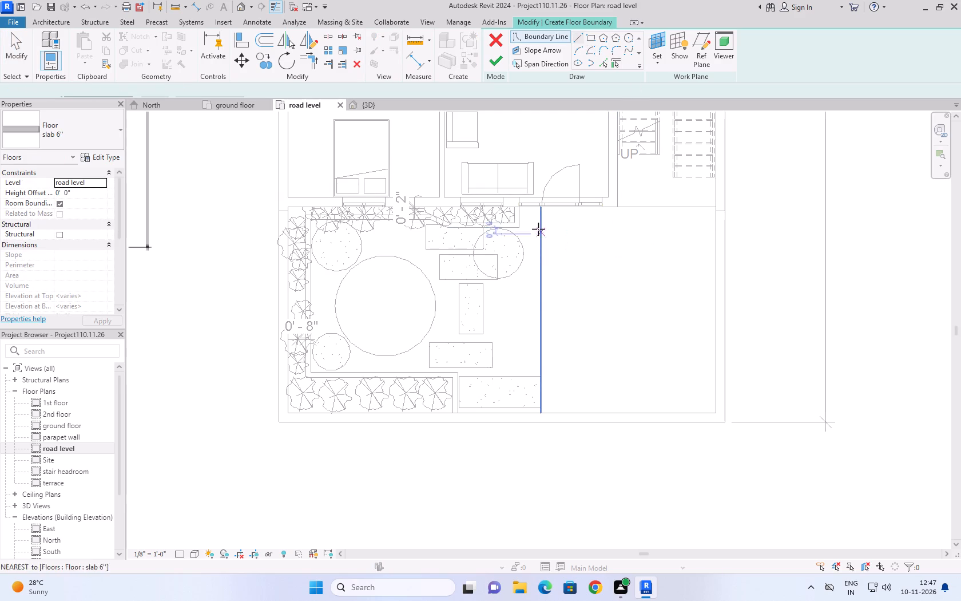
left_click(542, 207)
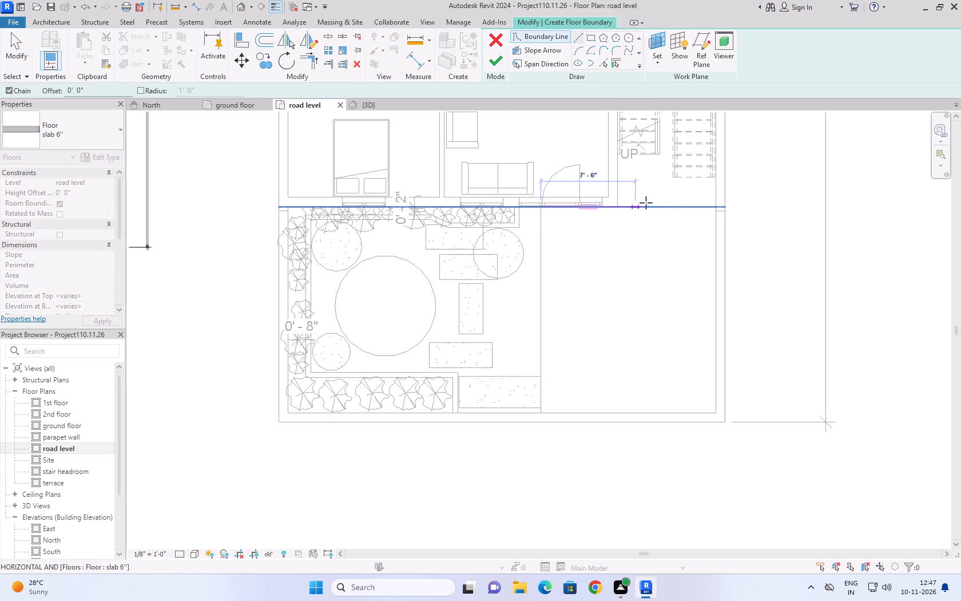
left_click(714, 206)
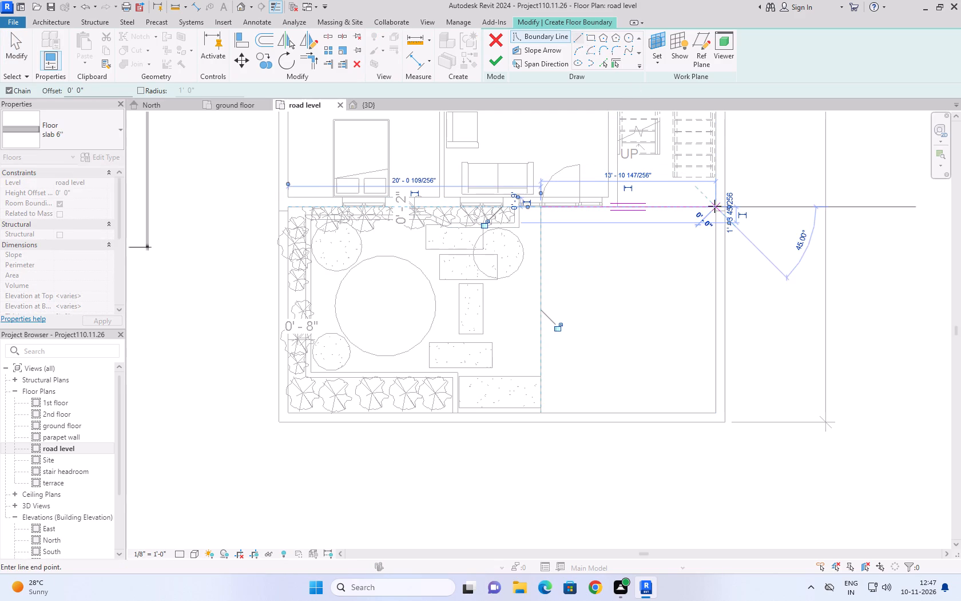
left_click(717, 412)
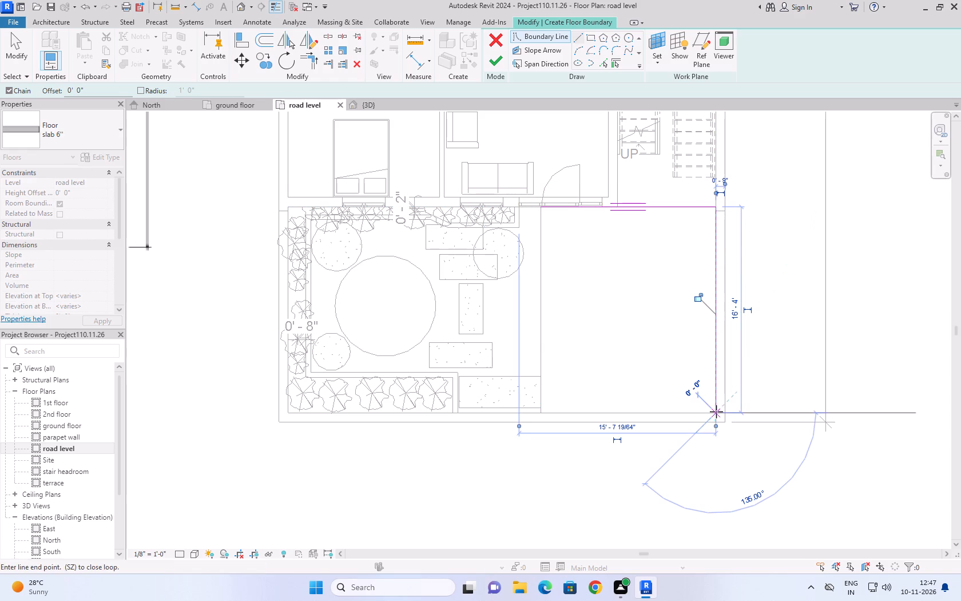
left_click(543, 414)
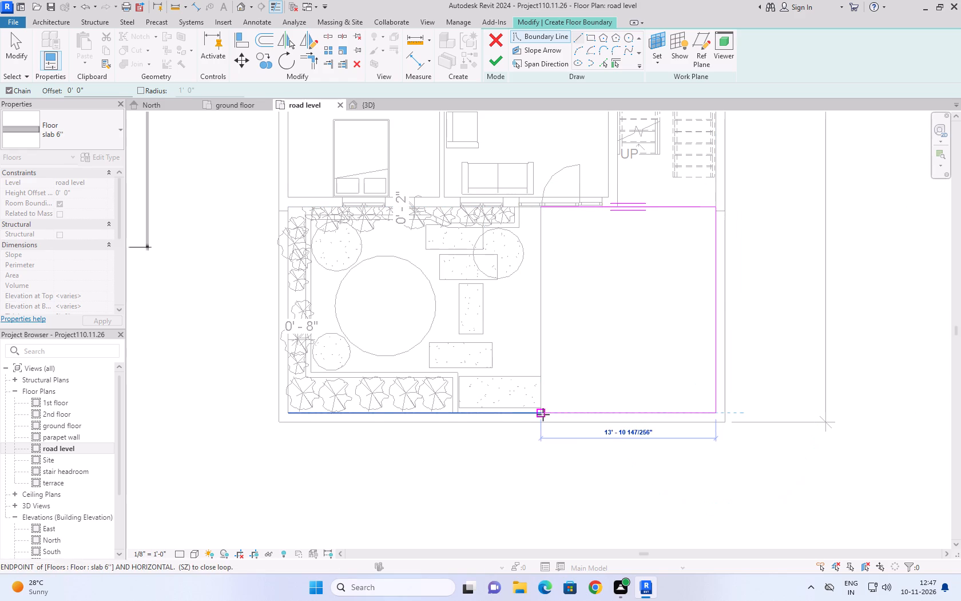
left_click(541, 209)
left_click(497, 64)
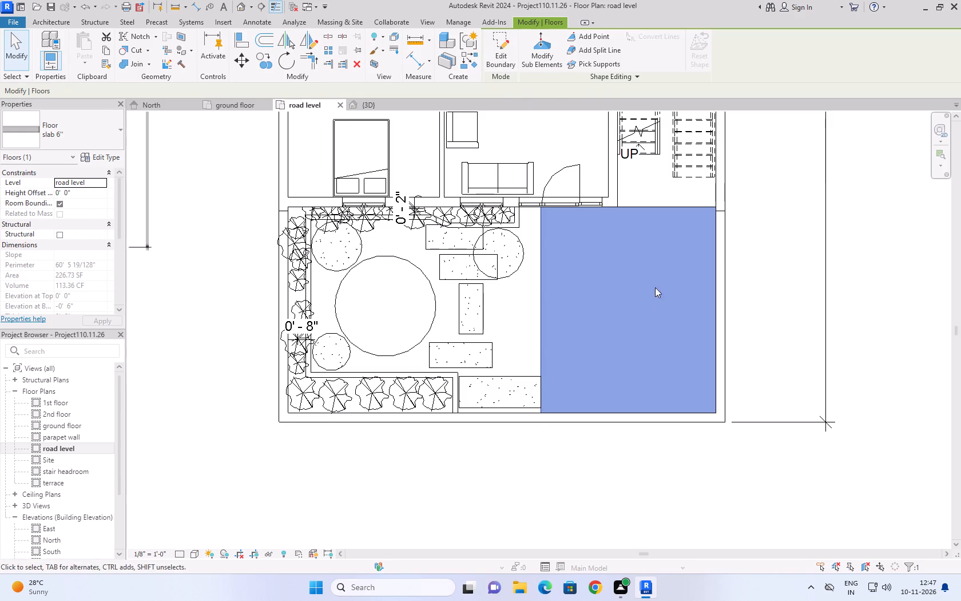
left_click(866, 219)
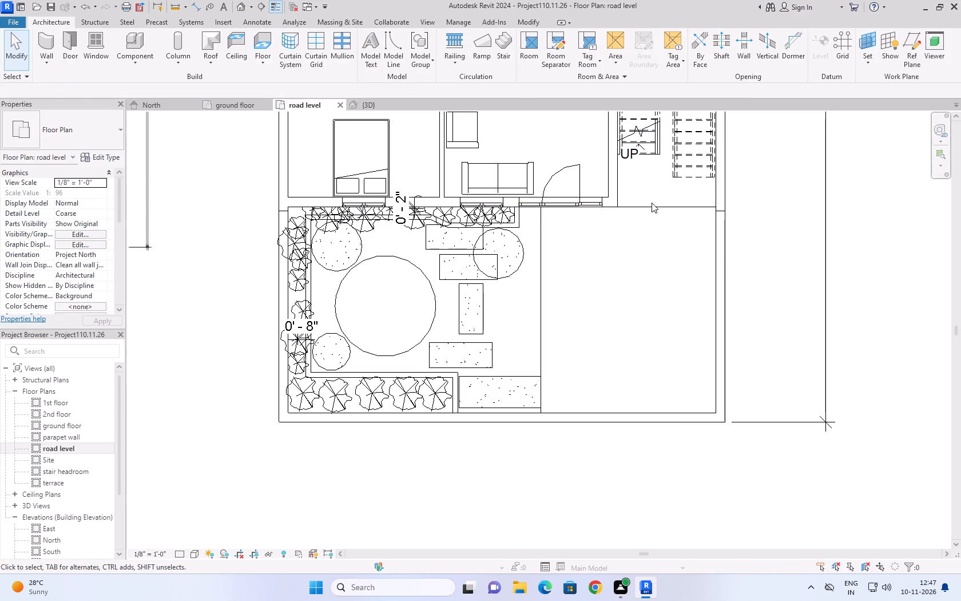
Assign Concrete, Cast-in-Place gray to the structure layer of the parking floor's slab 6" type.
left_click(544, 305)
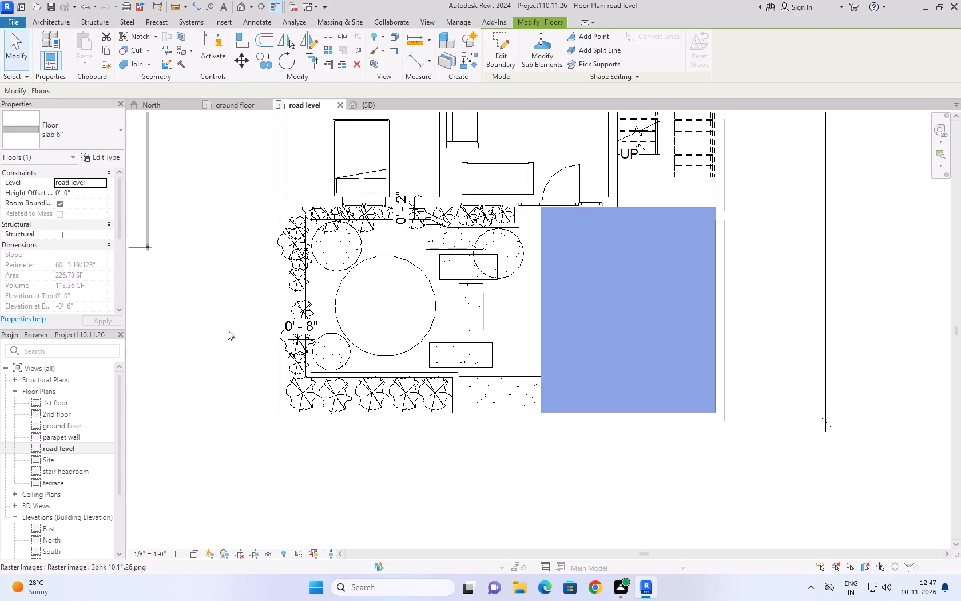
left_click(115, 161)
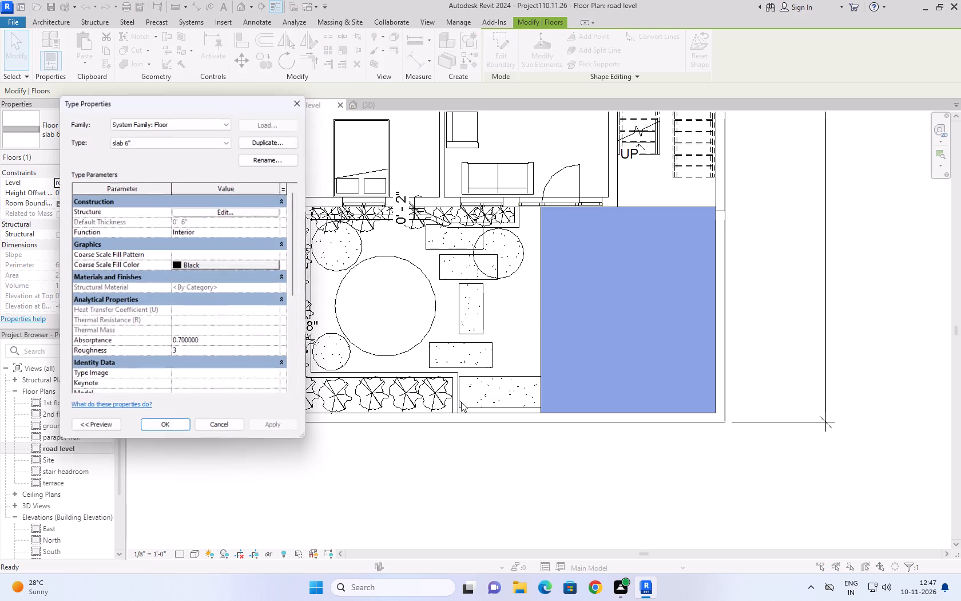
left_click(226, 212)
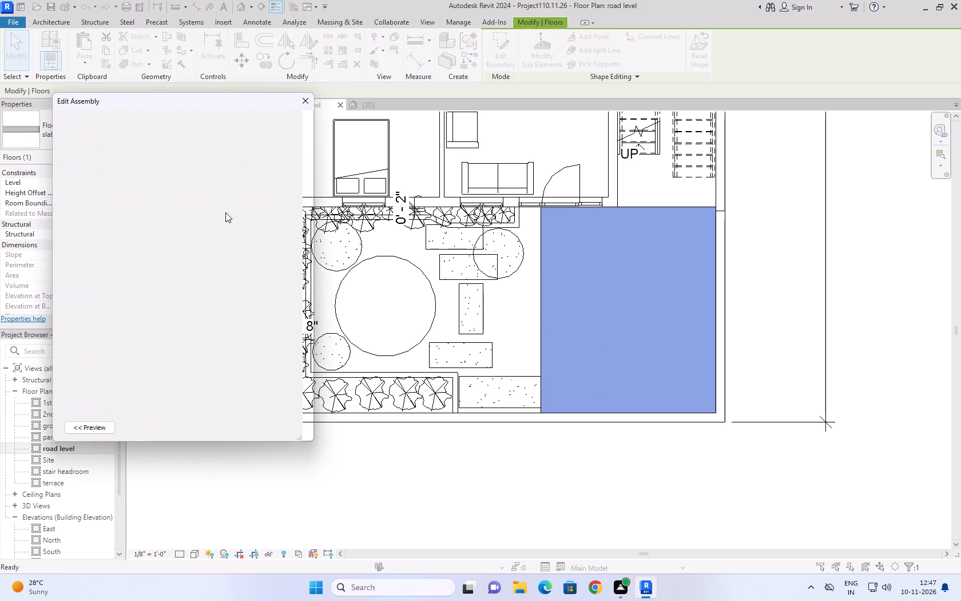
left_click(164, 236)
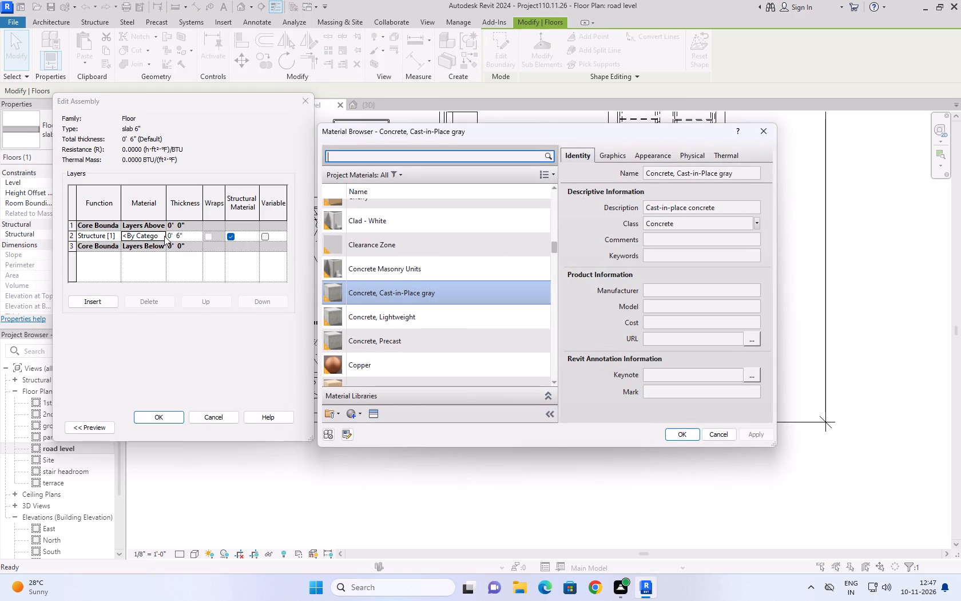
left_click(673, 429)
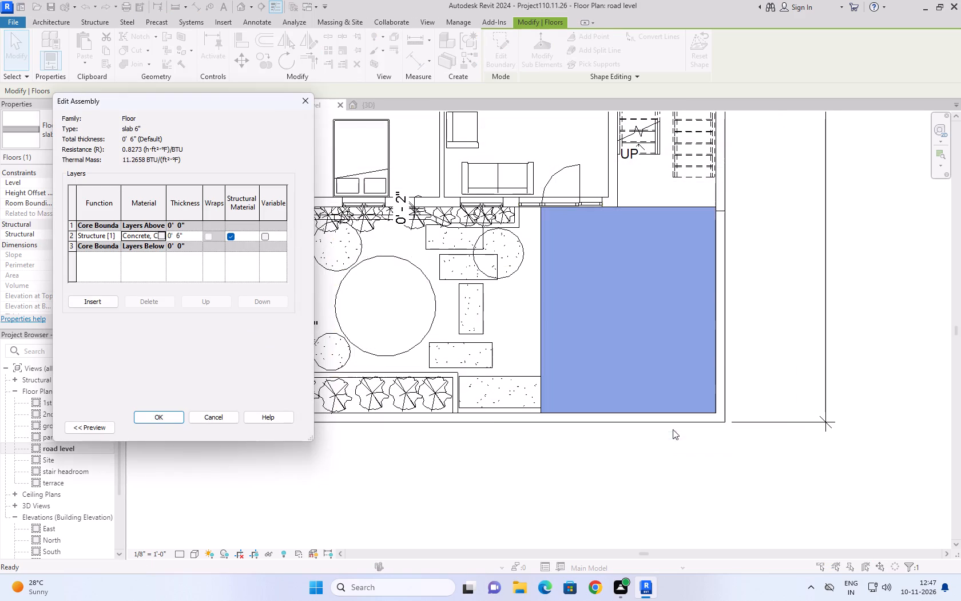
left_click(170, 420)
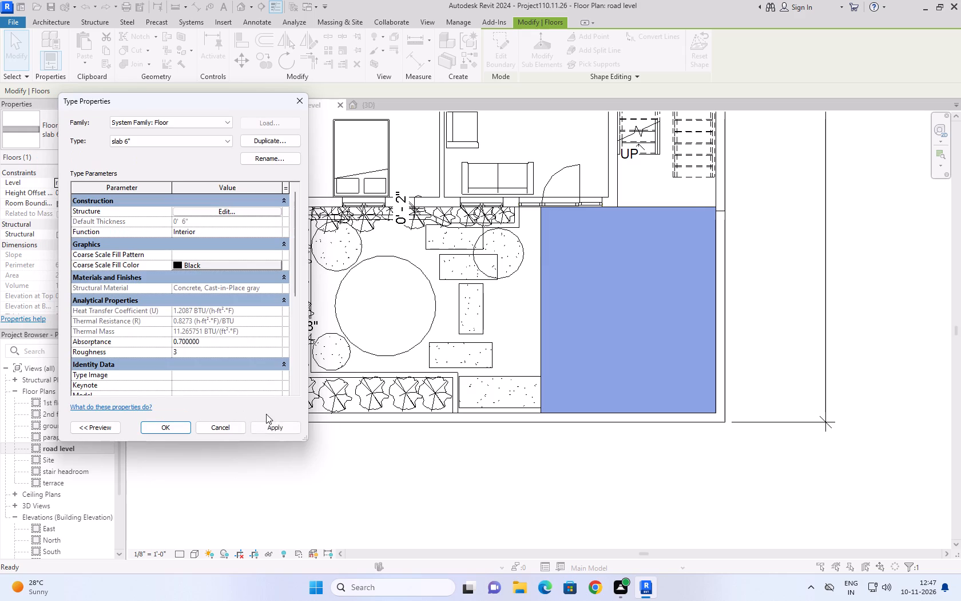
left_click(292, 430)
left_click(175, 429)
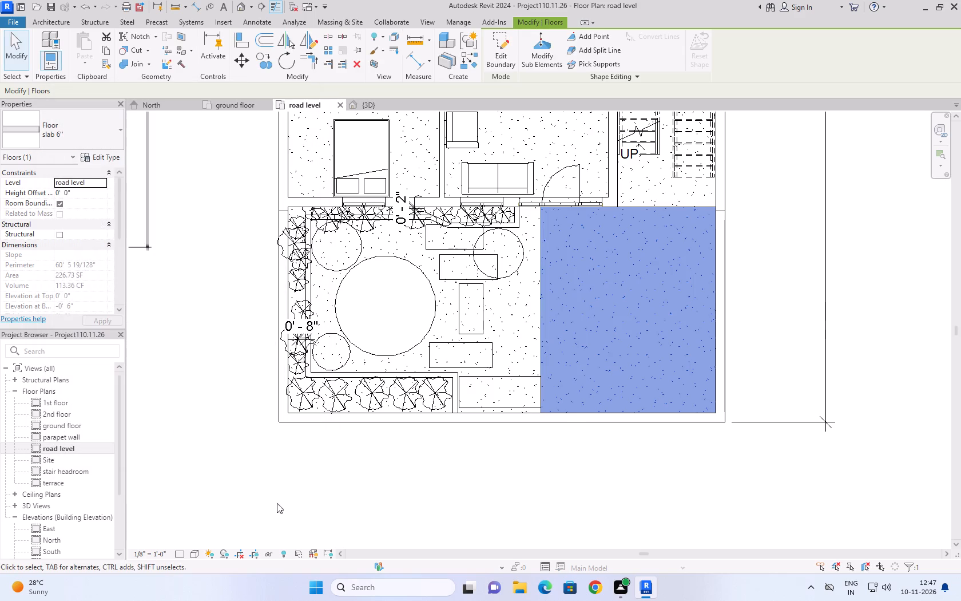
left_click(457, 489)
Paint the top face of the garden floor slab on the road level with the Gravel material.
left_click(522, 322)
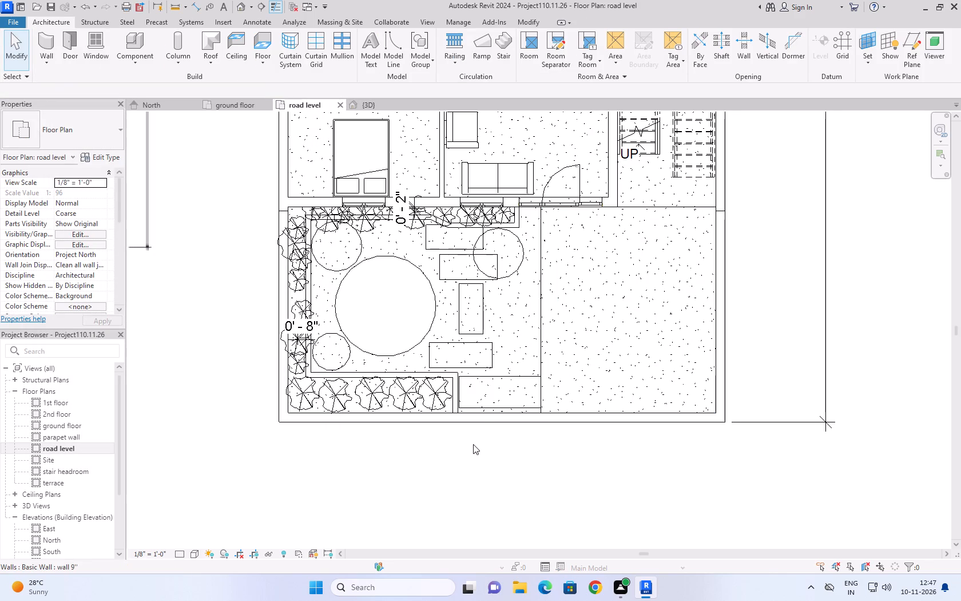
type("pt")
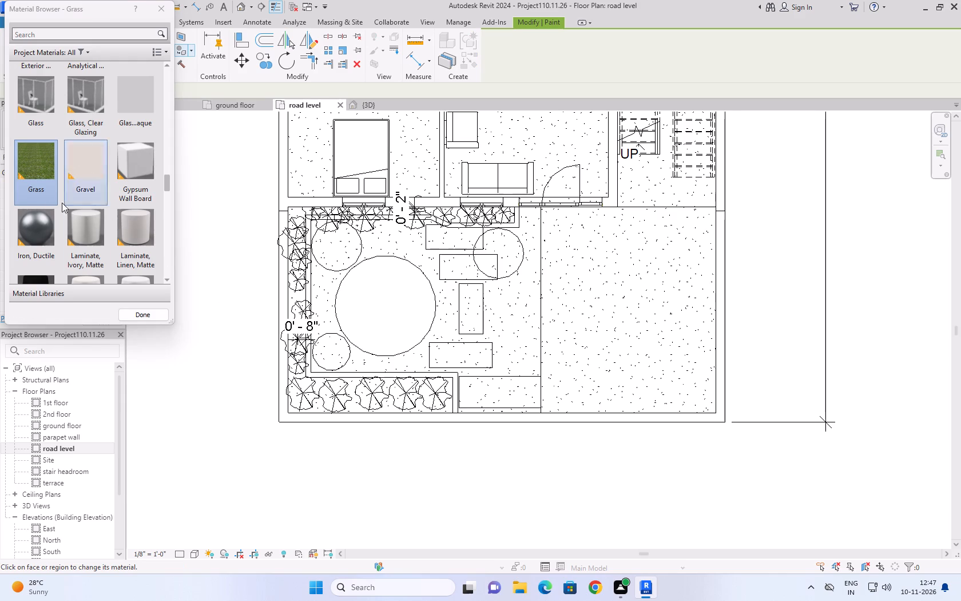
double_click(38, 178)
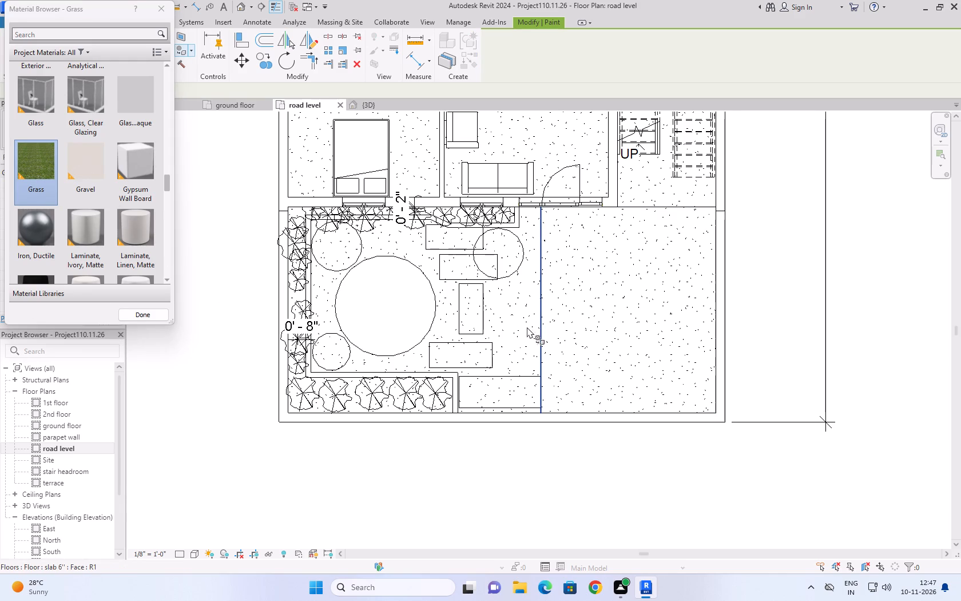
double_click(96, 113)
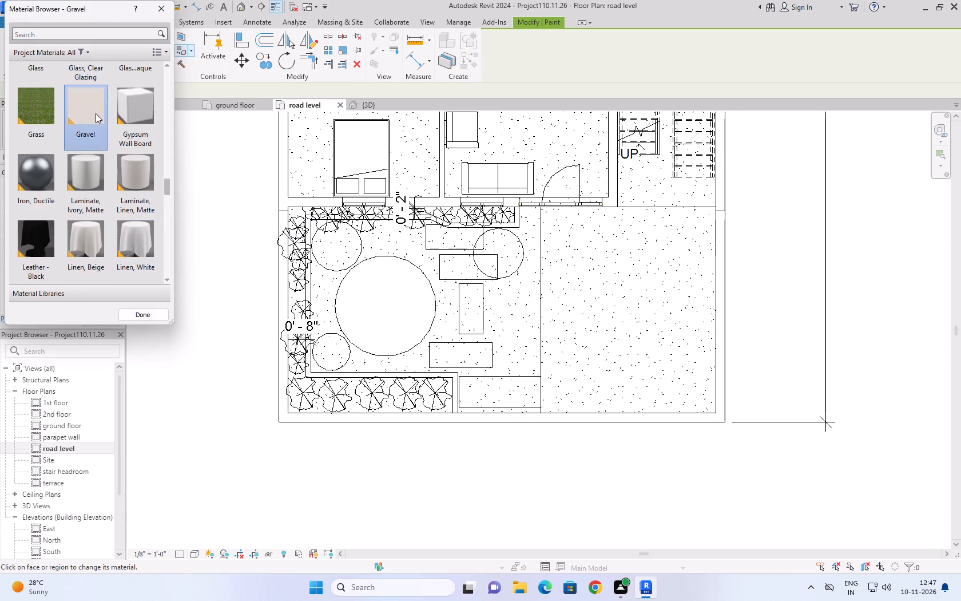
left_click(509, 321)
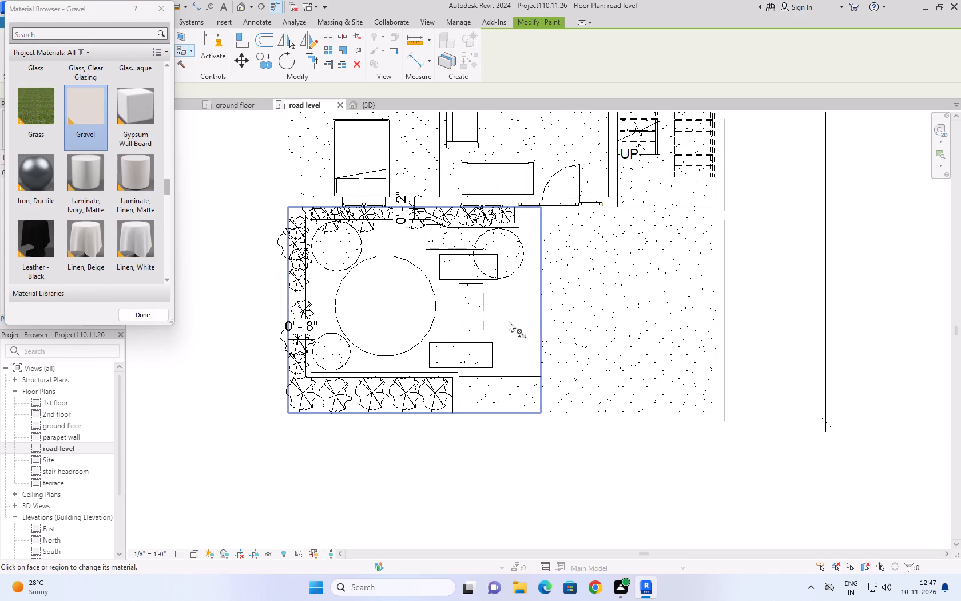
left_click(509, 321)
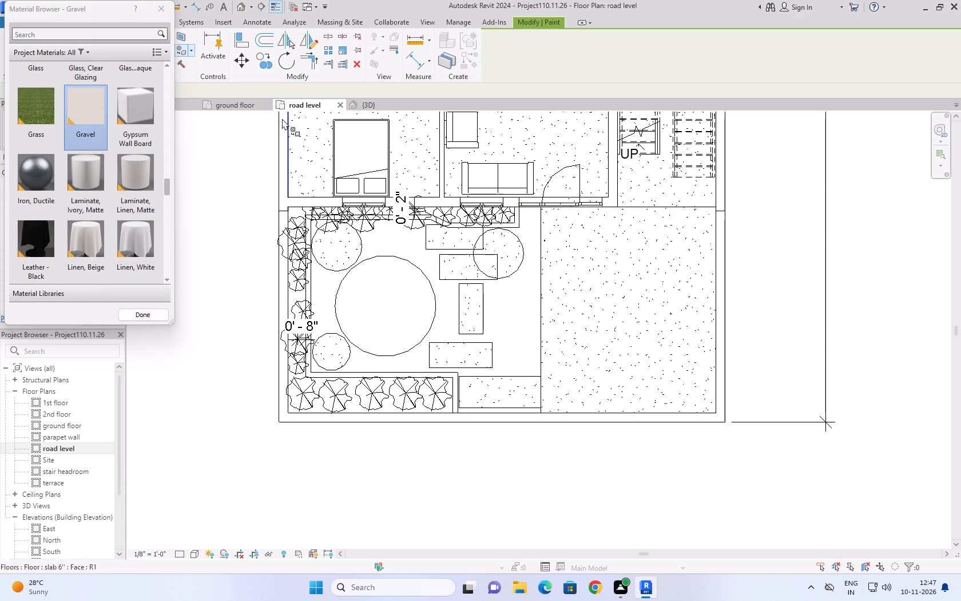
left_click(152, 12)
In the ground floor slab's boundary, draw a line about 13'-9" along the staircase's inner wall, continuing behind the stairs to the slab's outer edge.
left_click(378, 98)
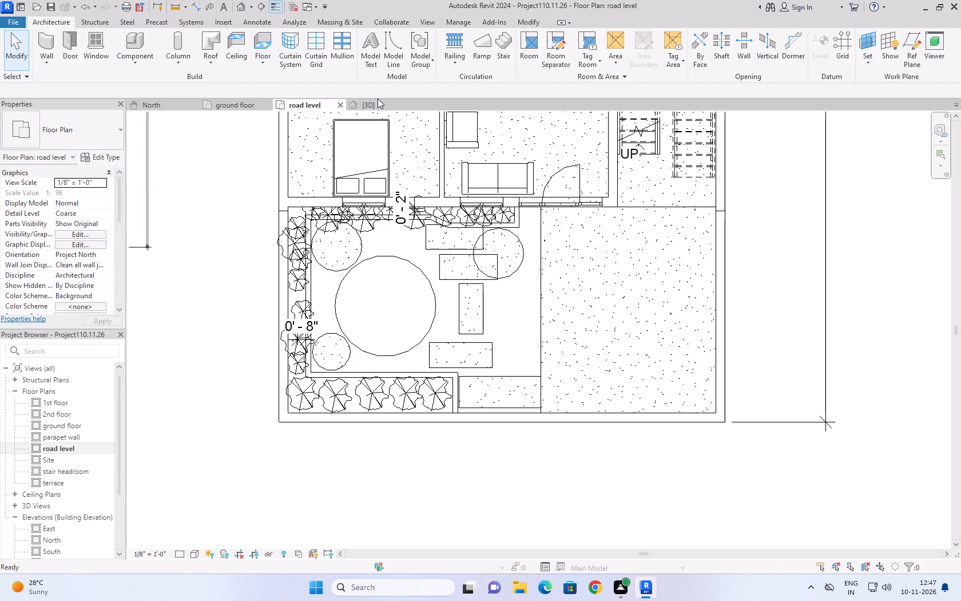
left_click(379, 105)
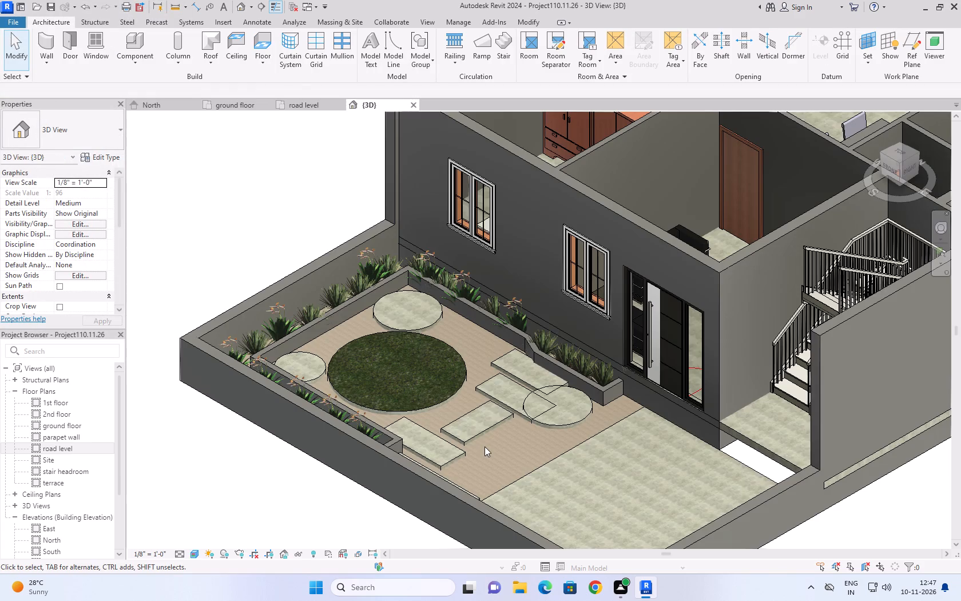
scroll(553, 306, "down", 3)
scroll(680, 502, "up", 2)
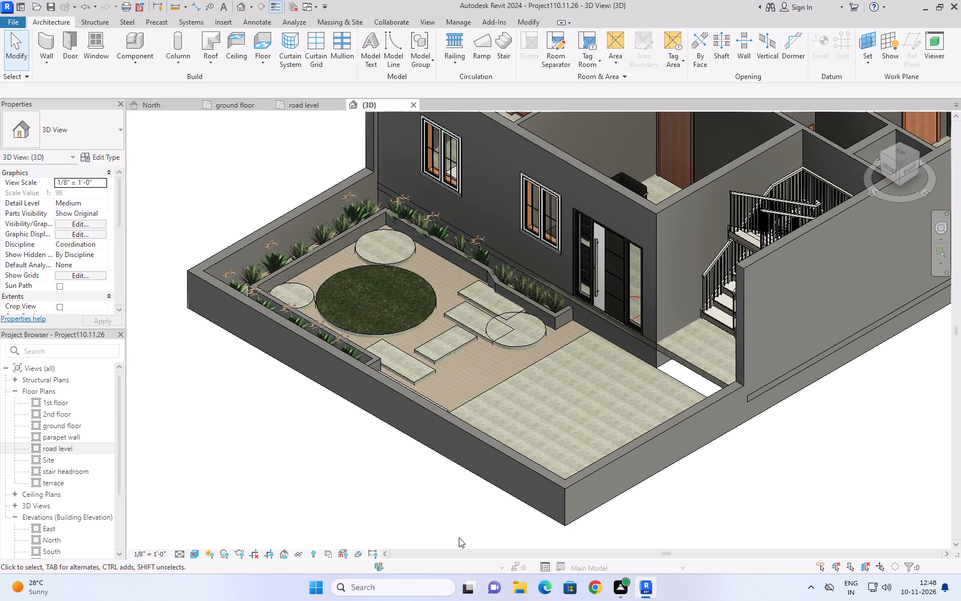
left_click(226, 104)
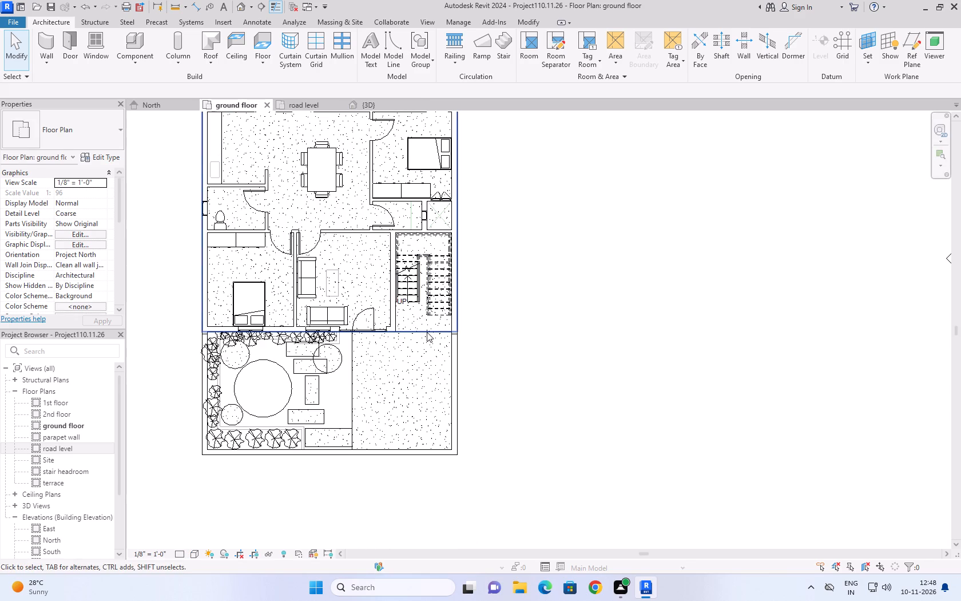
left_click(427, 332)
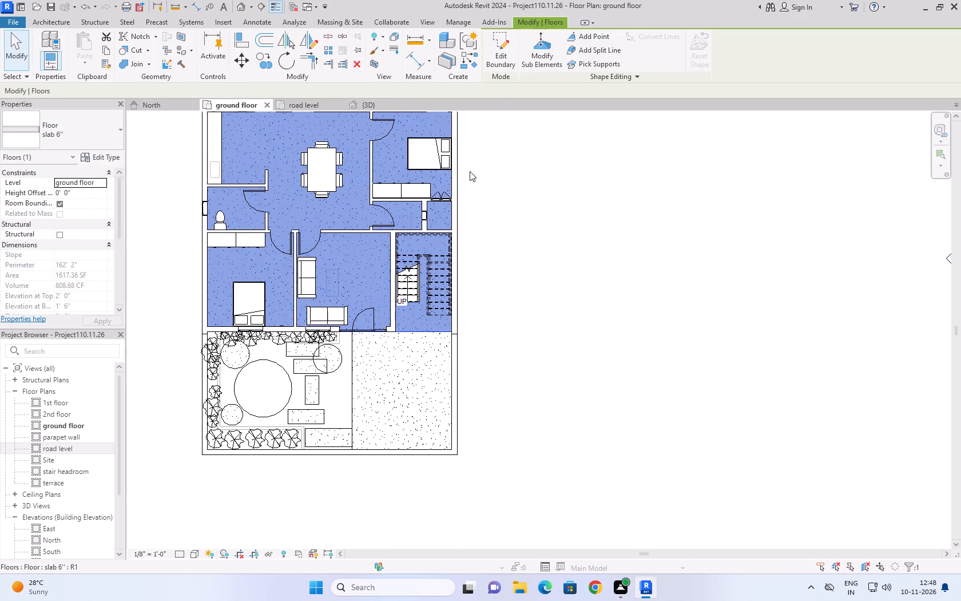
left_click(502, 62)
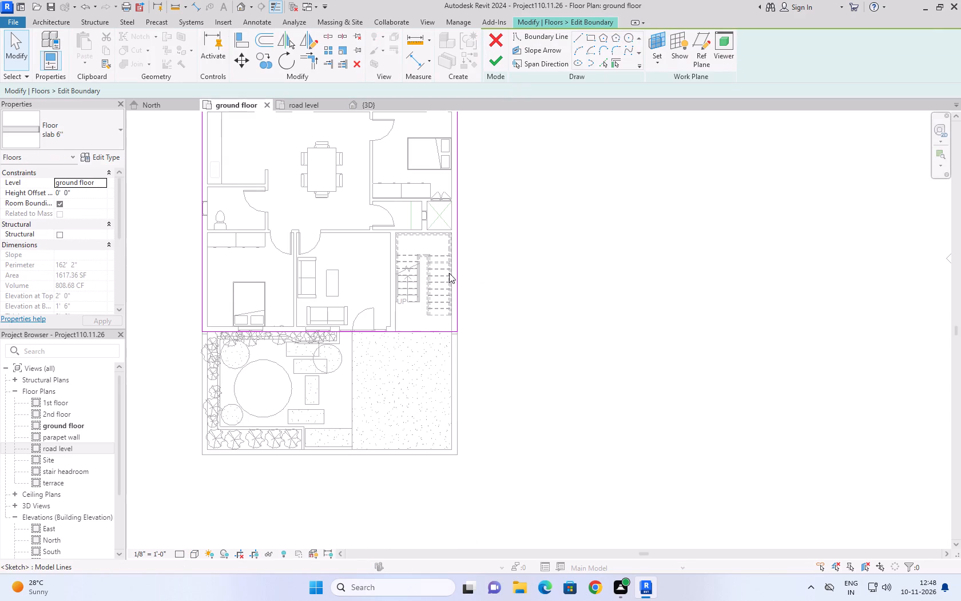
left_click(579, 35)
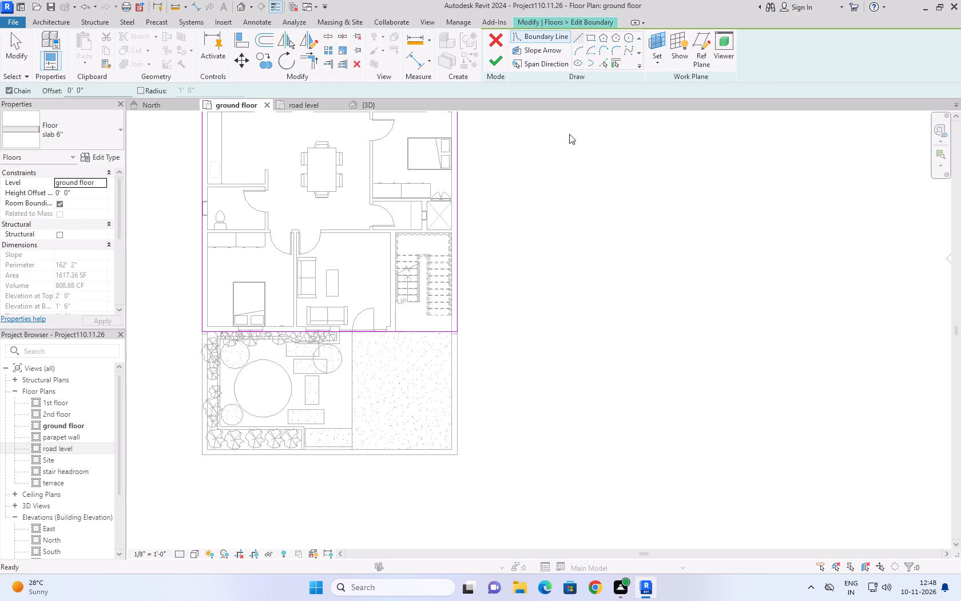
scroll(399, 346, "up", 4)
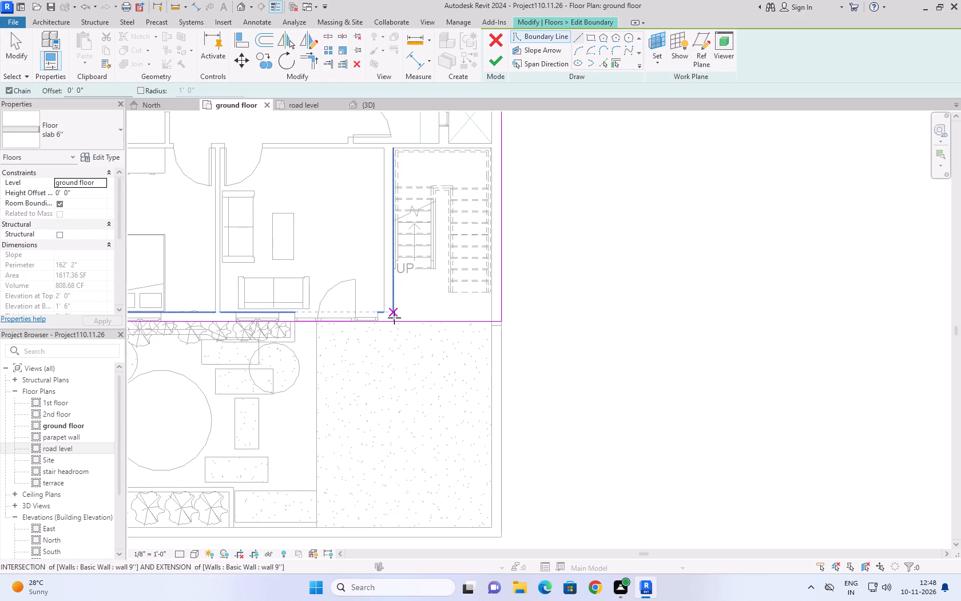
left_click(394, 321)
scroll(402, 284, "down", 4)
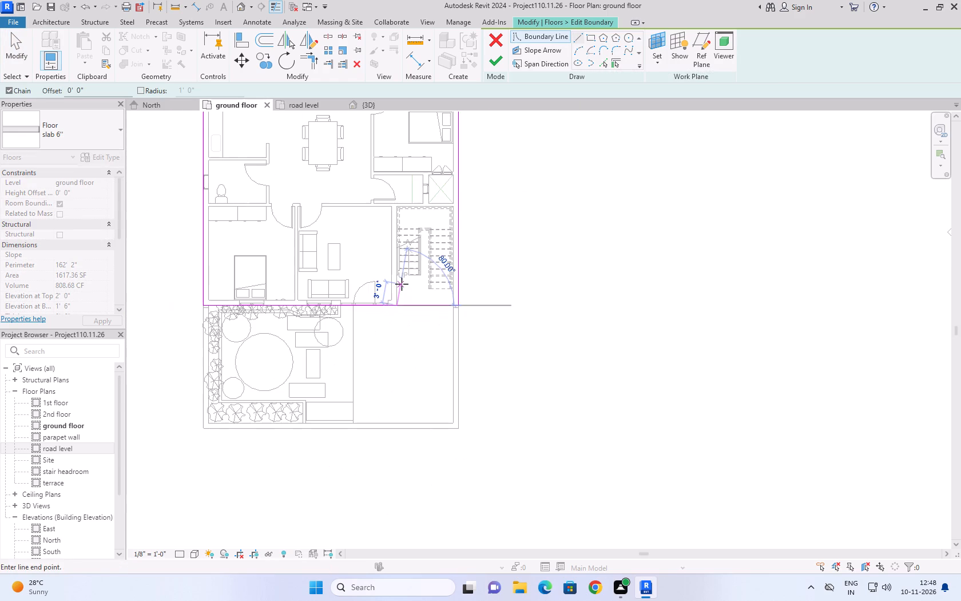
scroll(399, 202, "up", 8)
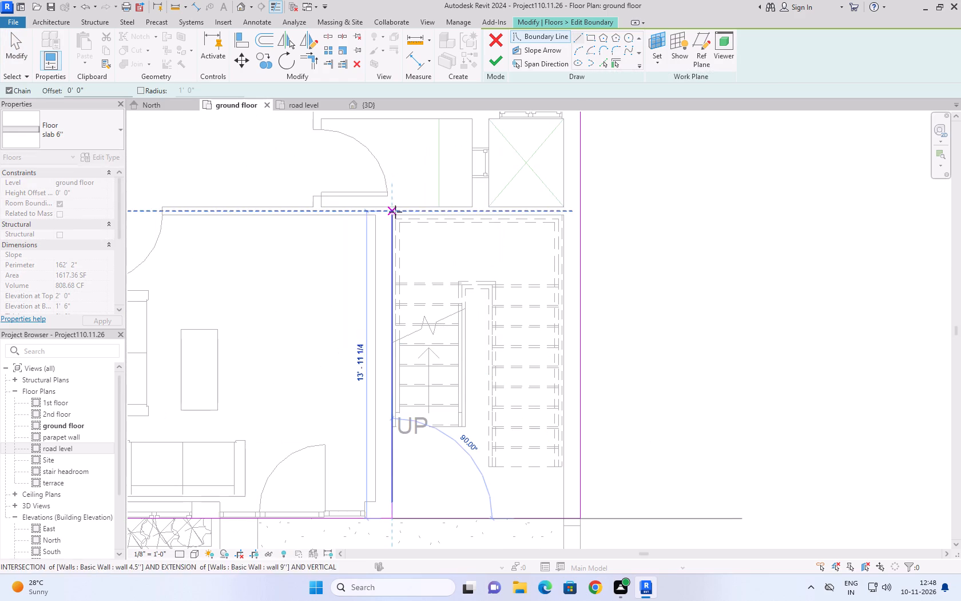
left_click(393, 215)
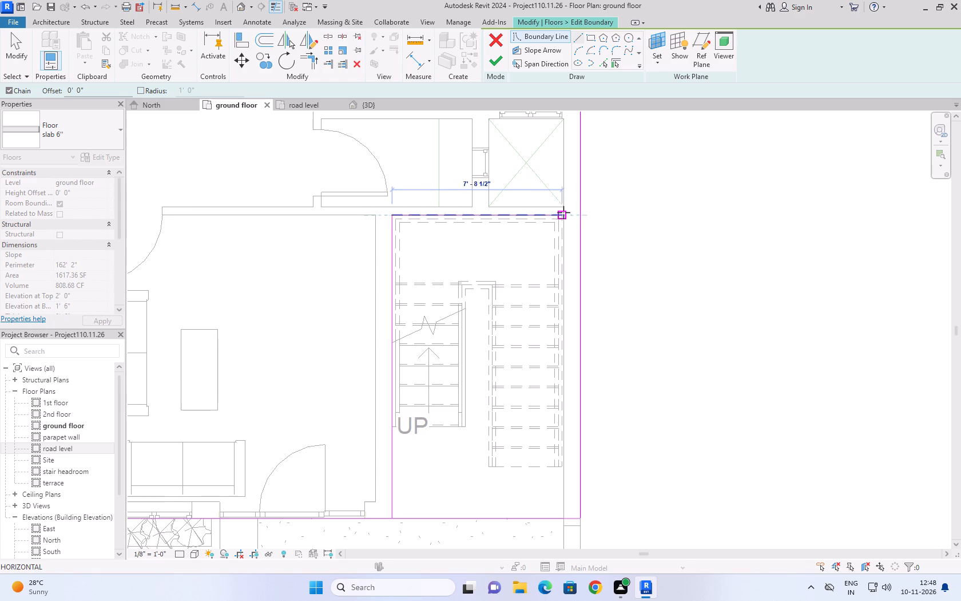
left_click(582, 213)
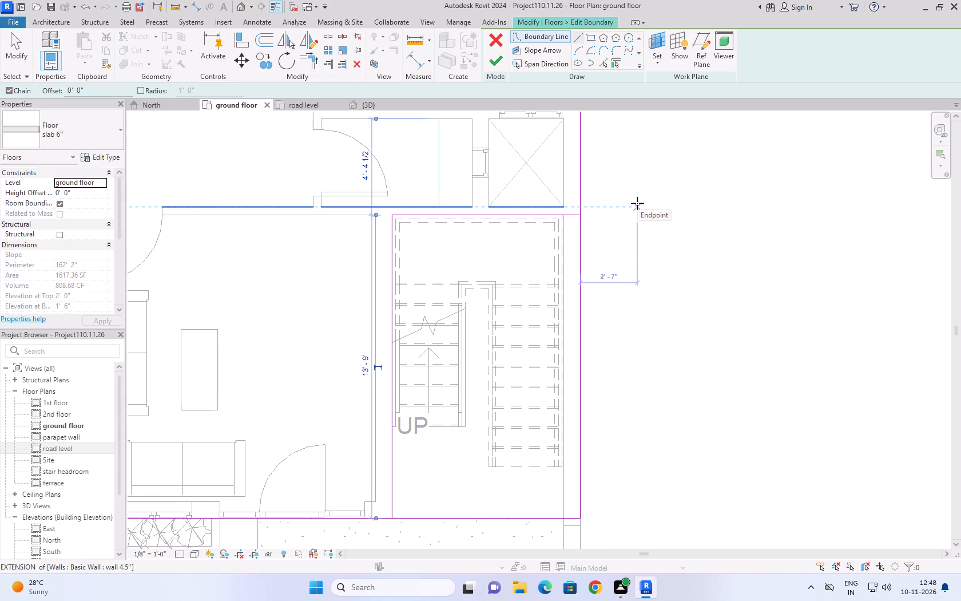
key("Escape")
key("Escape")
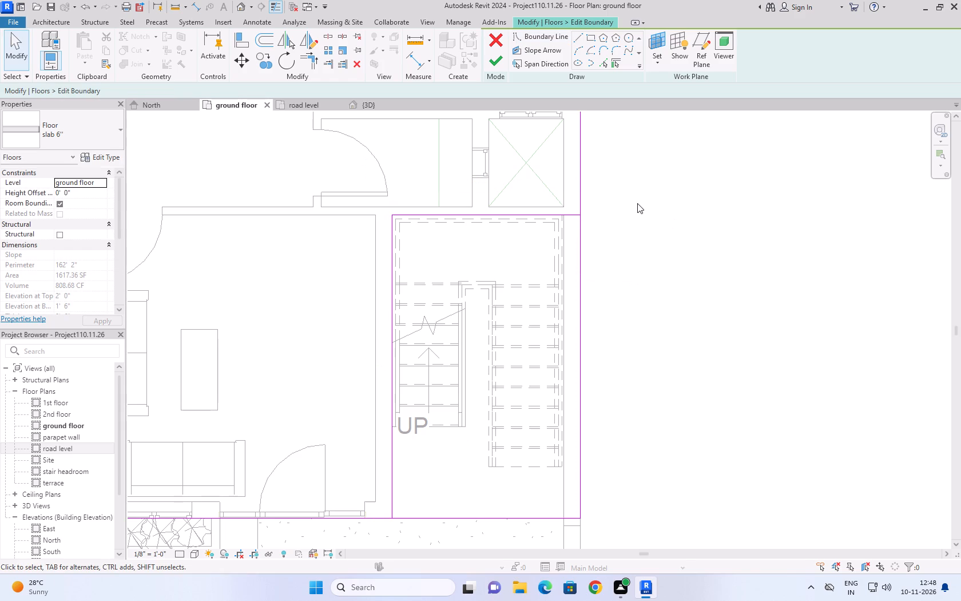
key("Escape")
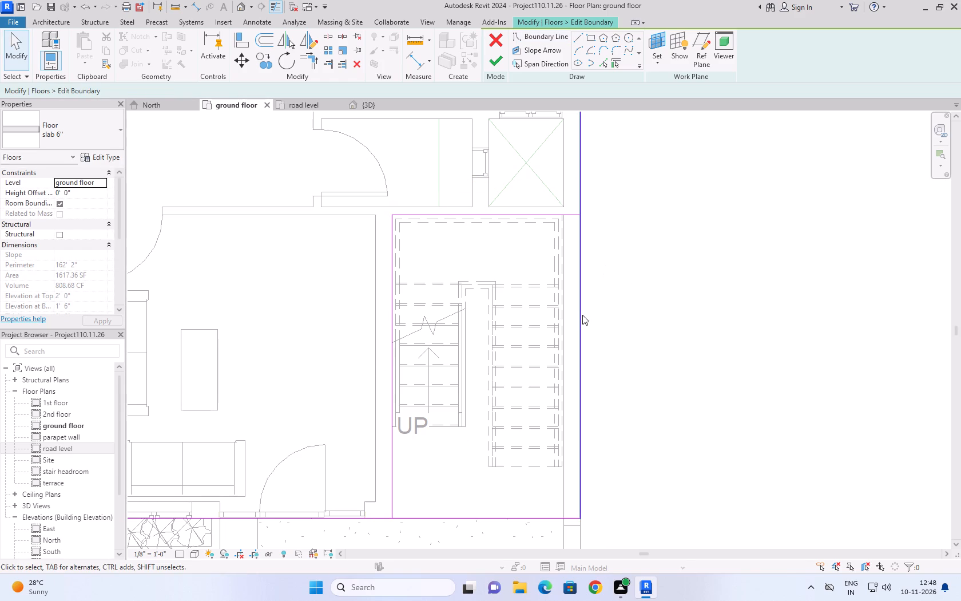
Shorten the slab's outer side line to about 31'-11" and front line to about 26'-10 1/2", excluding the staircase area, and finish the boundary.
left_click(582, 315)
left_click_drag(581, 519, 581, 508)
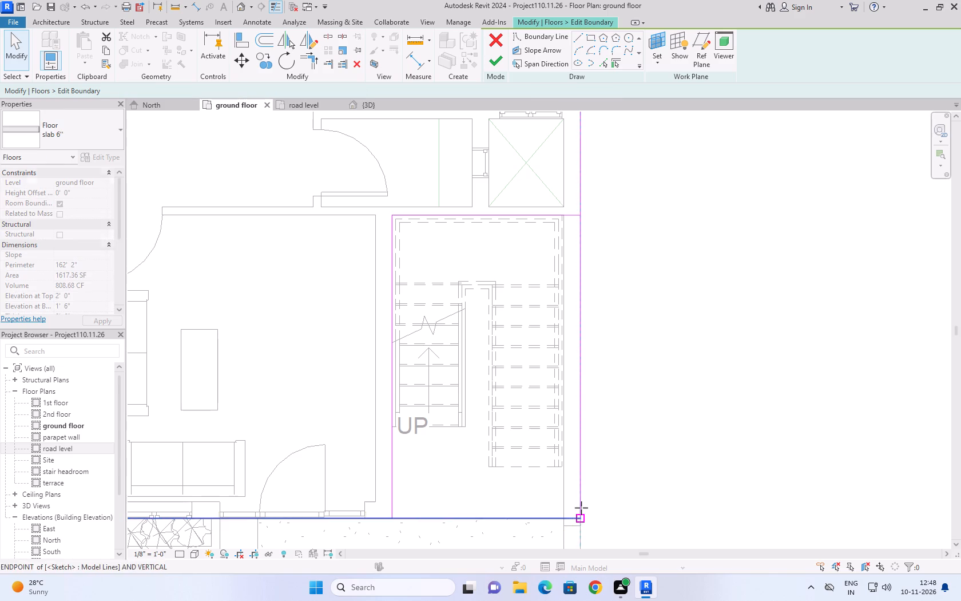
left_click_drag(581, 508, 579, 215)
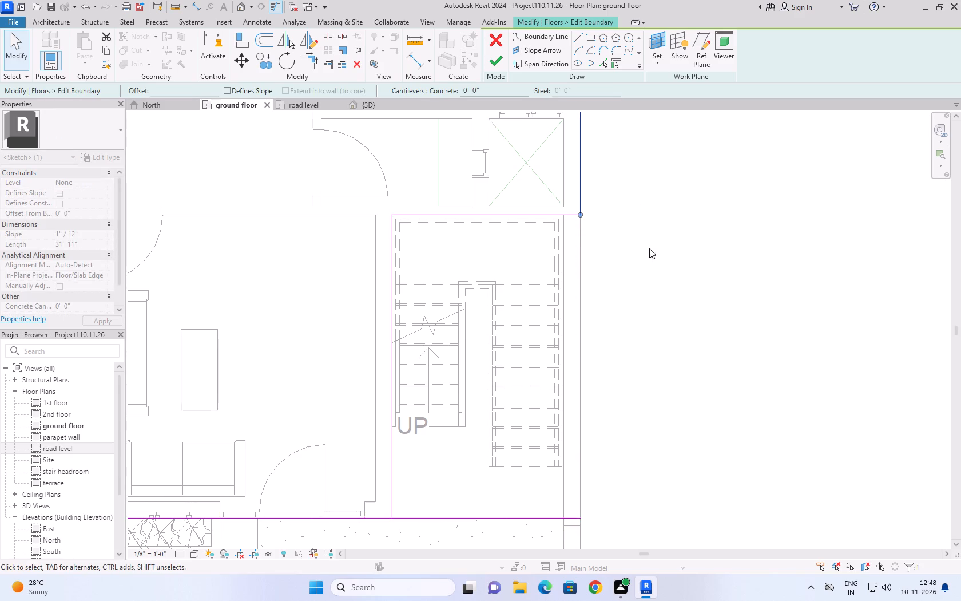
left_click(535, 520)
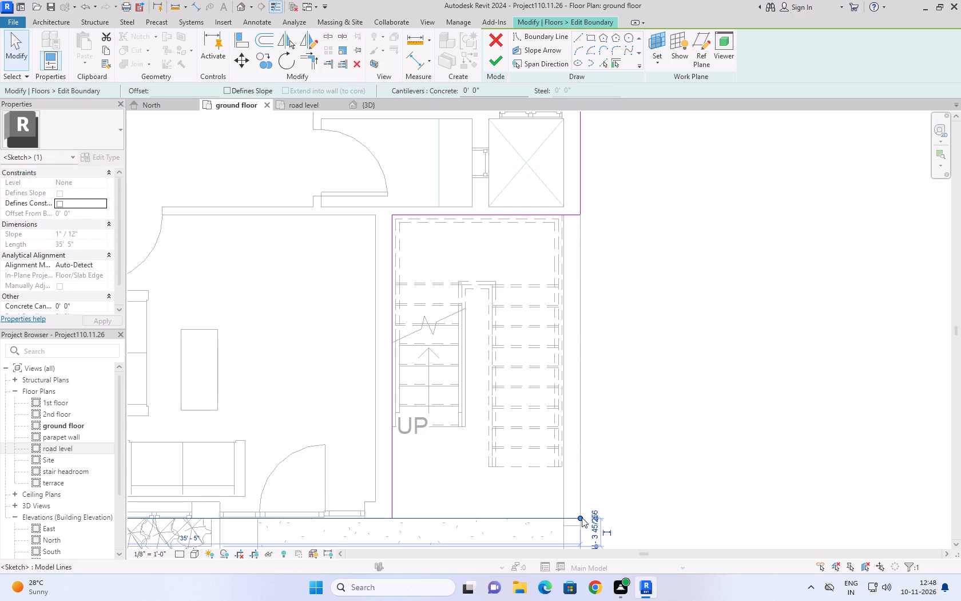
left_click_drag(582, 517, 390, 516)
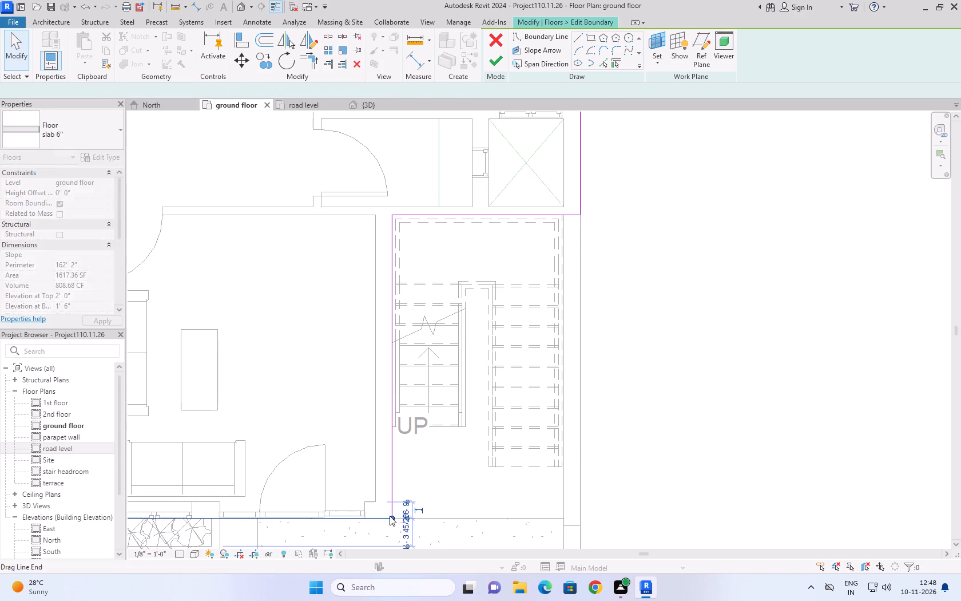
left_click(483, 58)
left_click(495, 58)
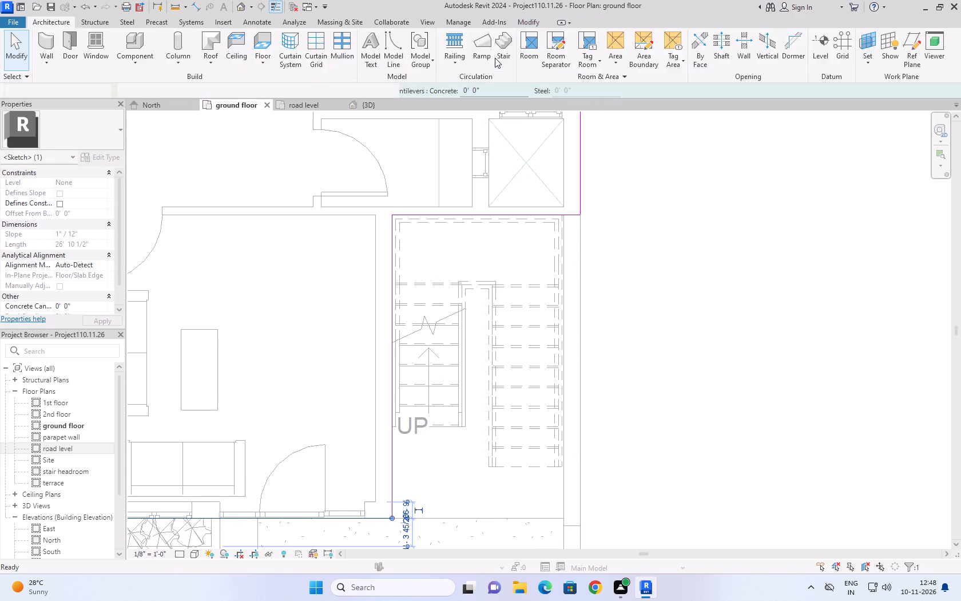
left_click(702, 240)
Examine the staircase and parking area in 3D and compare the road level plan with the reference floor plan image.
left_click(372, 107)
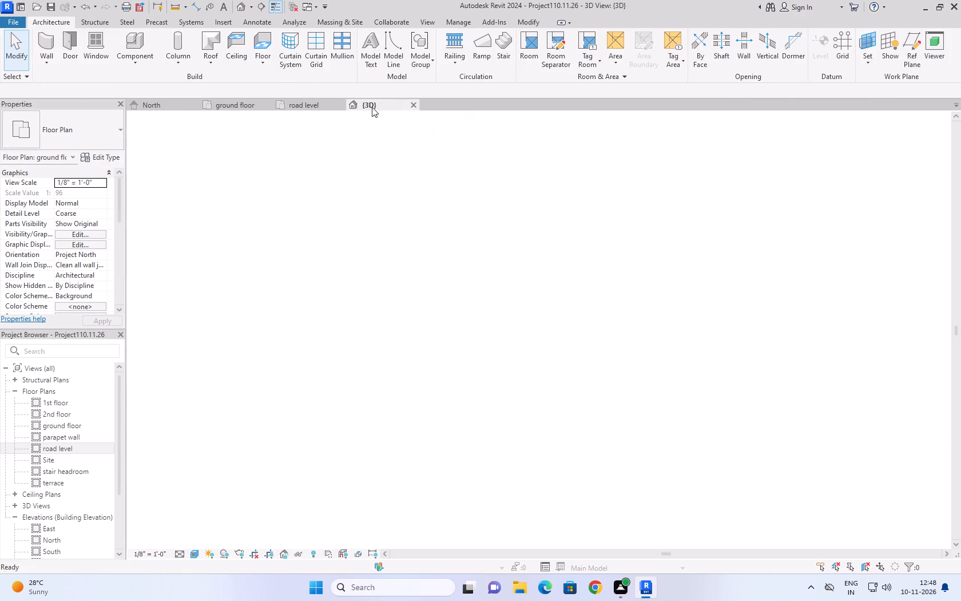
left_click(818, 430)
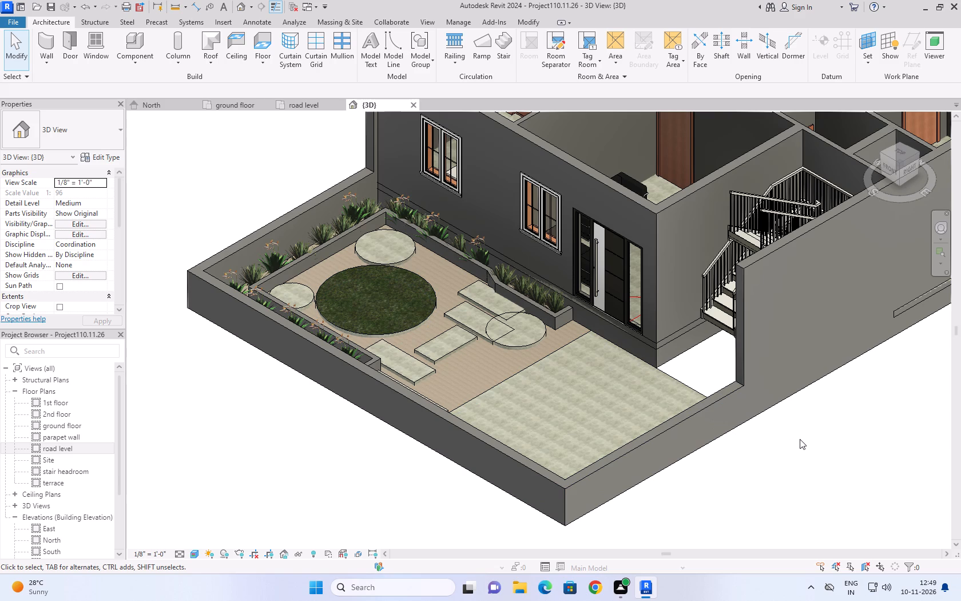
scroll(613, 405, "down", 6)
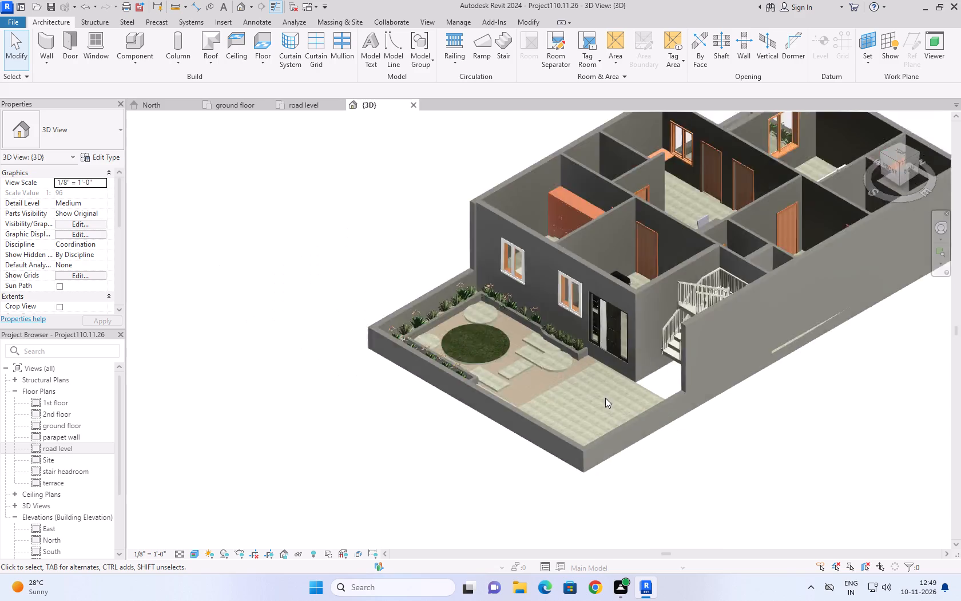
scroll(605, 398, "down", 4)
left_click(246, 101)
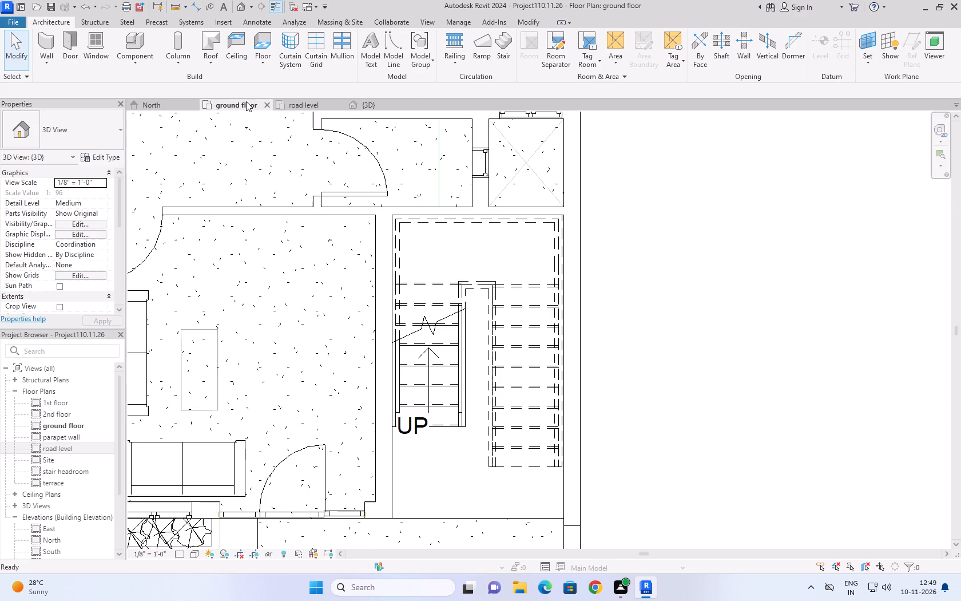
left_click(307, 105)
scroll(502, 315, "down", 5)
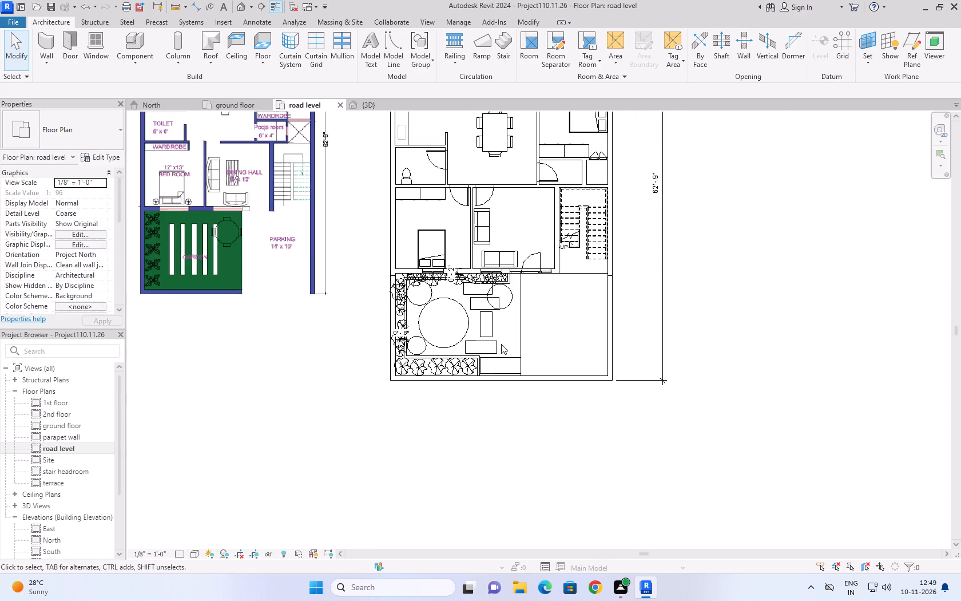
scroll(501, 344, "down", 3)
scroll(340, 255, "up", 8)
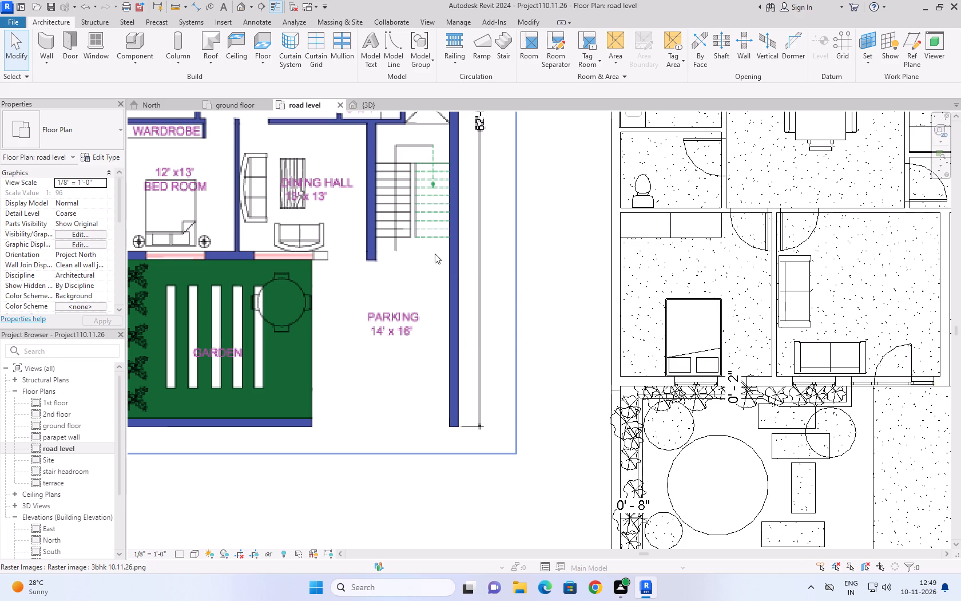
left_click(388, 107)
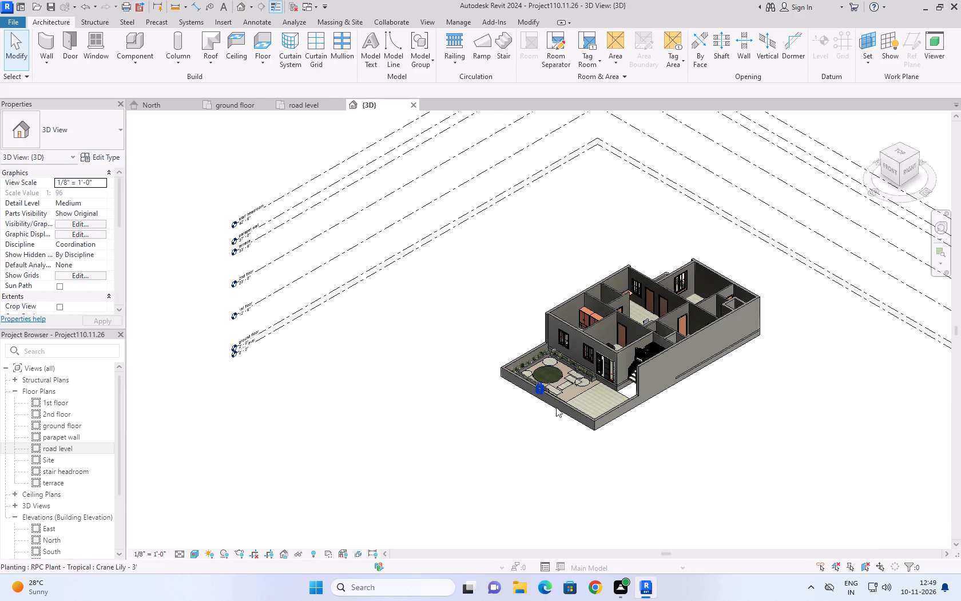
scroll(632, 377, "up", 6)
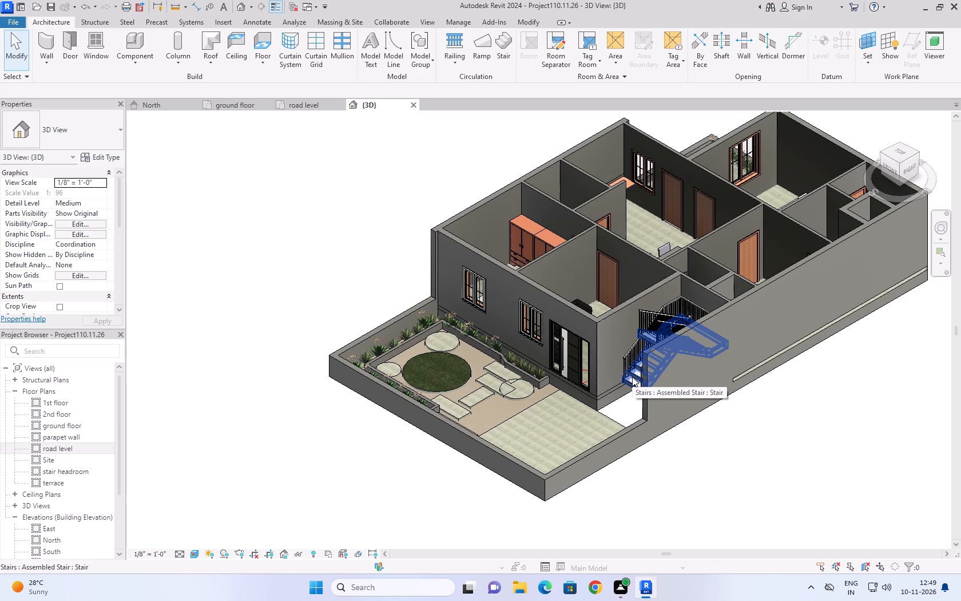
left_click(295, 109)
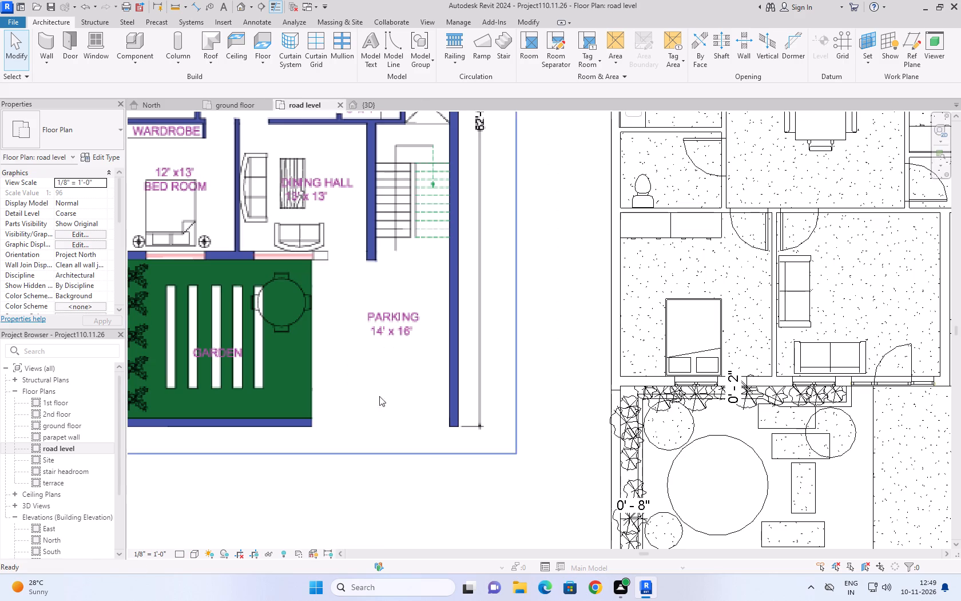
scroll(479, 352, "down", 4)
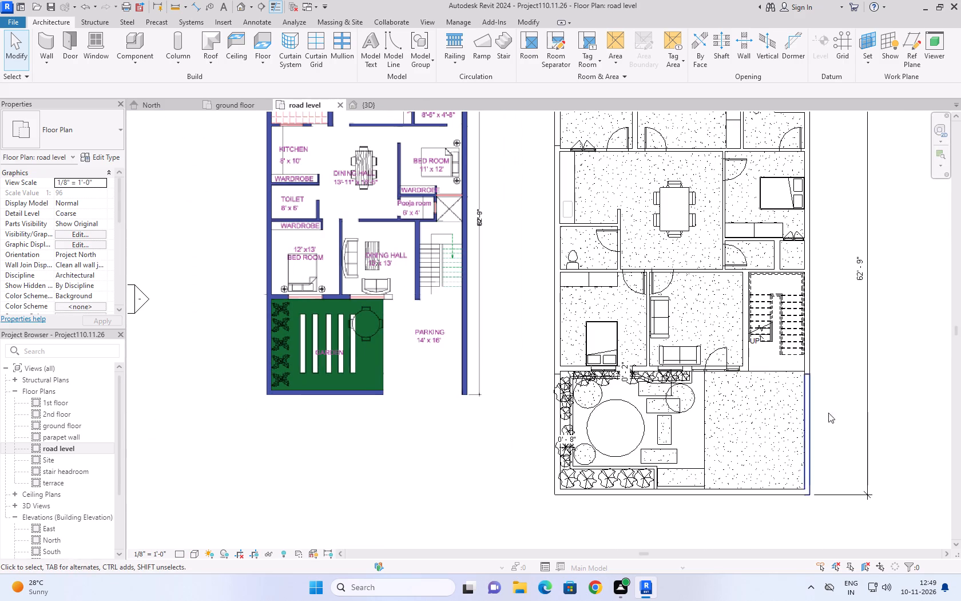
On the ground floor level, create a slab 6" architectural floor over the staircase area, about 7'-9 1/2" by 13'-9".
middle_click_drag(864, 363, 687, 404)
scroll(674, 406, "down", 1)
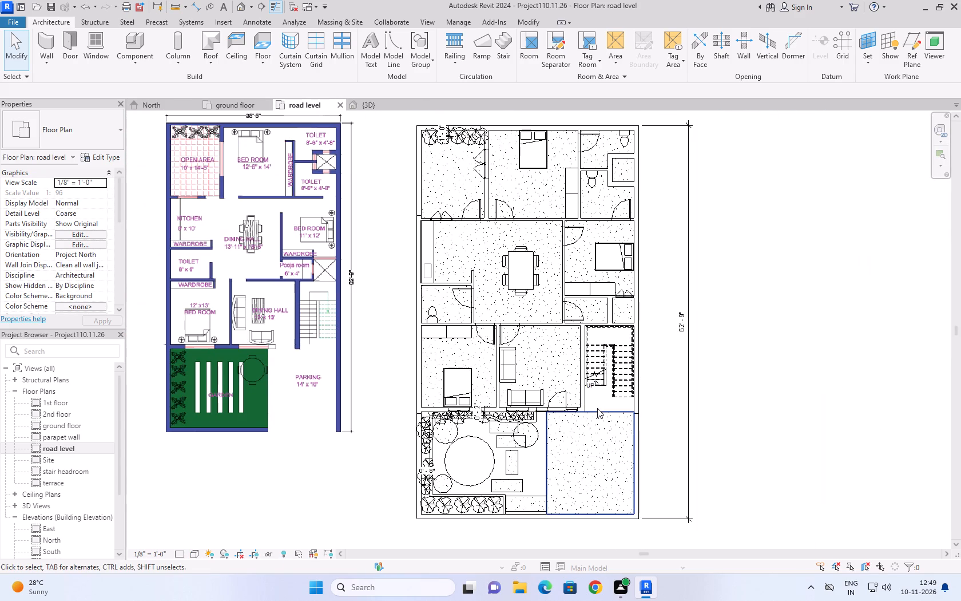
left_click(827, 371)
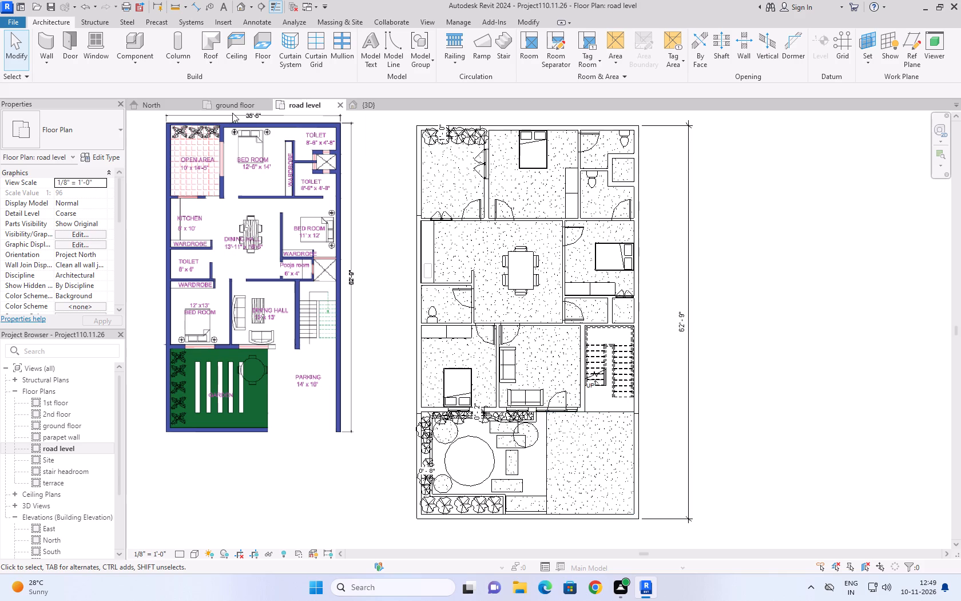
left_click(232, 109)
scroll(752, 267, "down", 3)
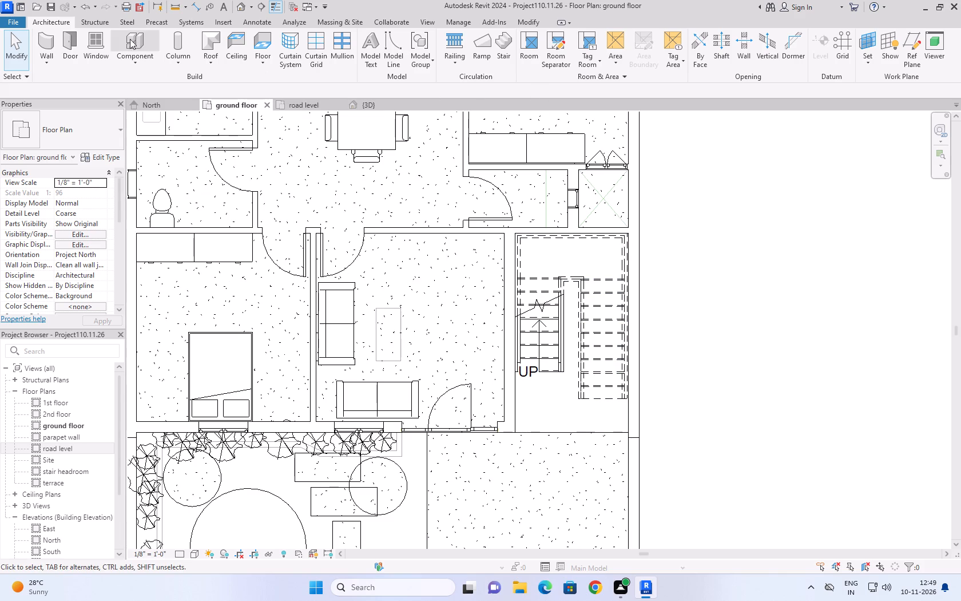
left_click(262, 61)
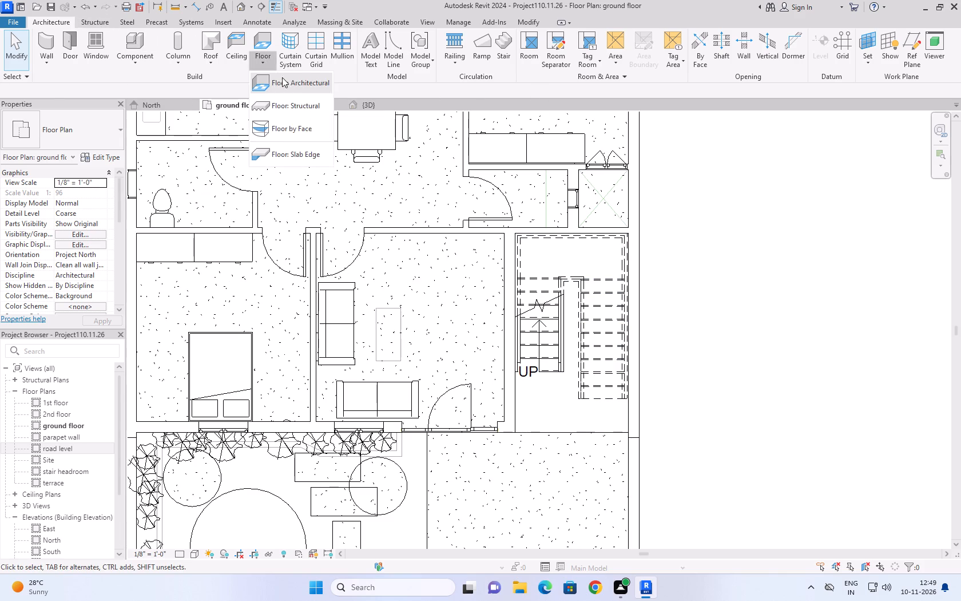
left_click(291, 82)
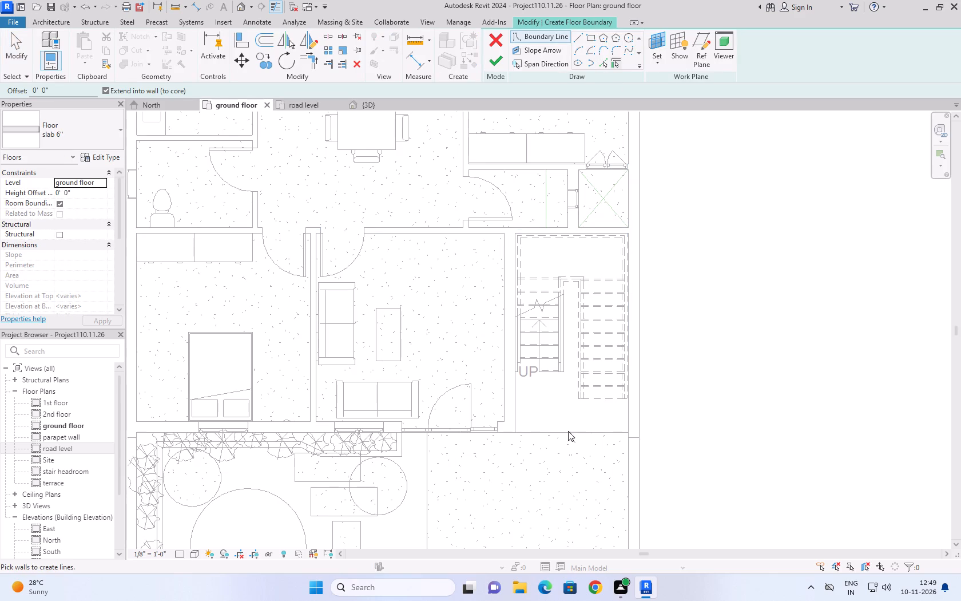
left_click(578, 40)
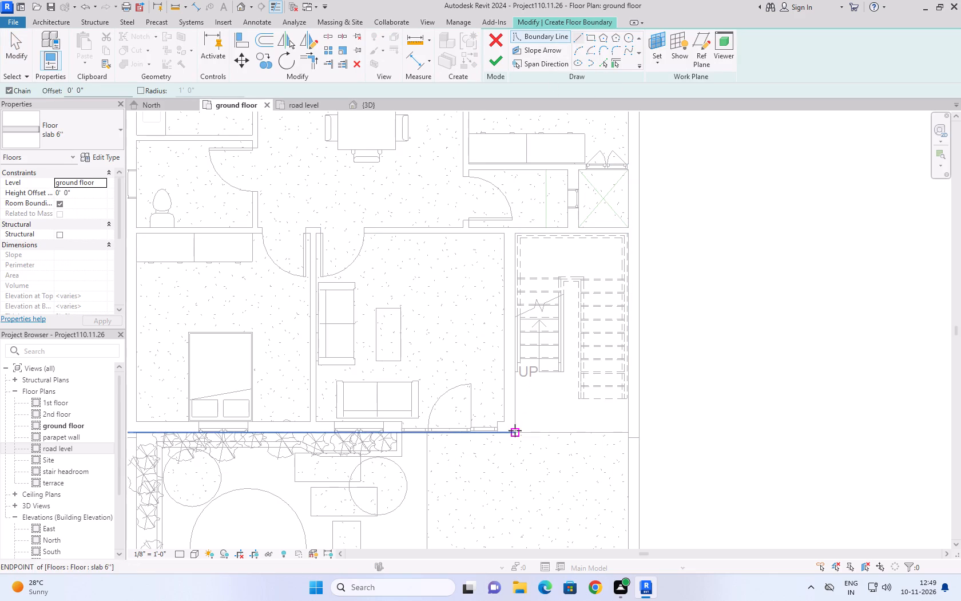
left_click(515, 430)
left_click(628, 434)
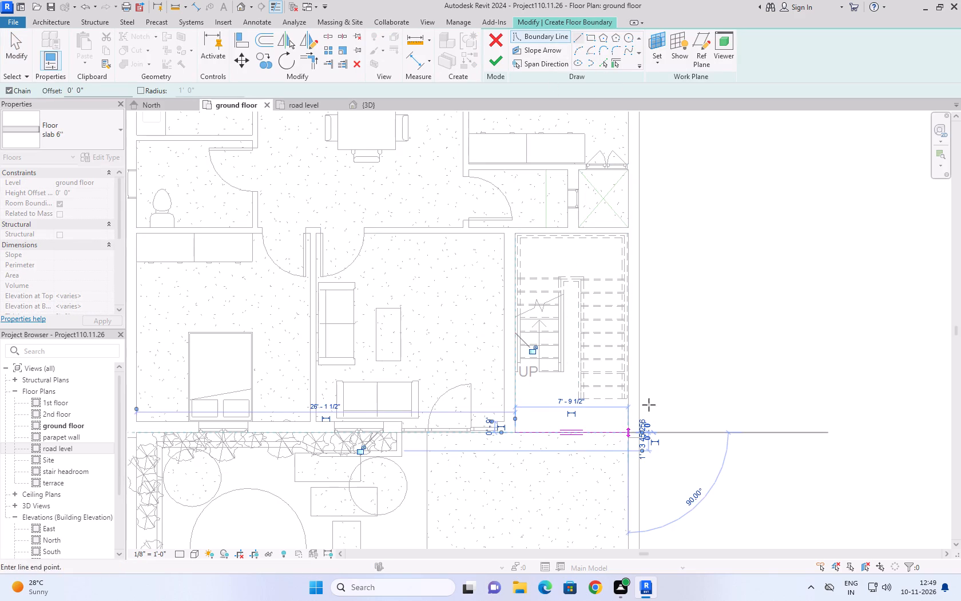
left_click(630, 232)
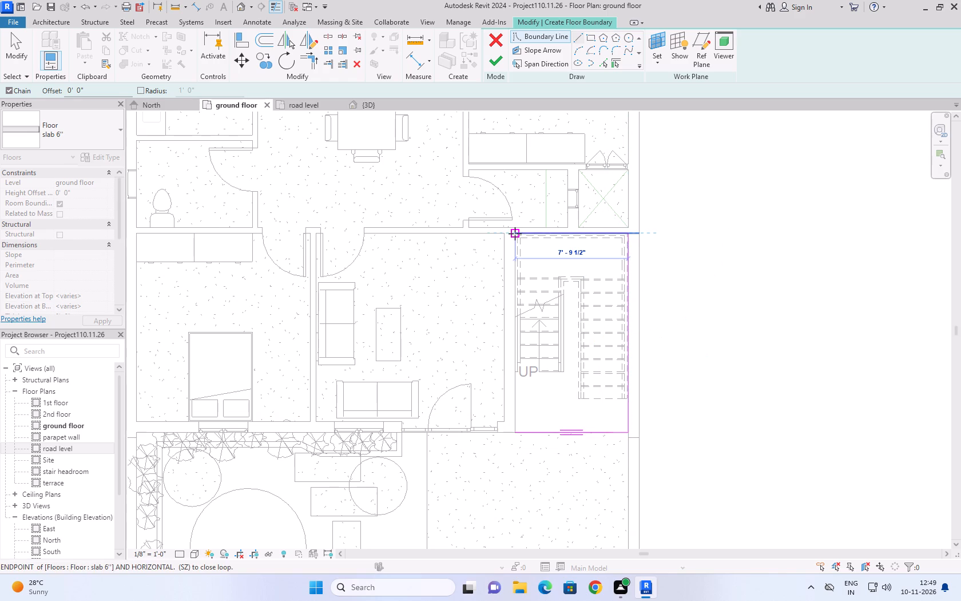
left_click(515, 234)
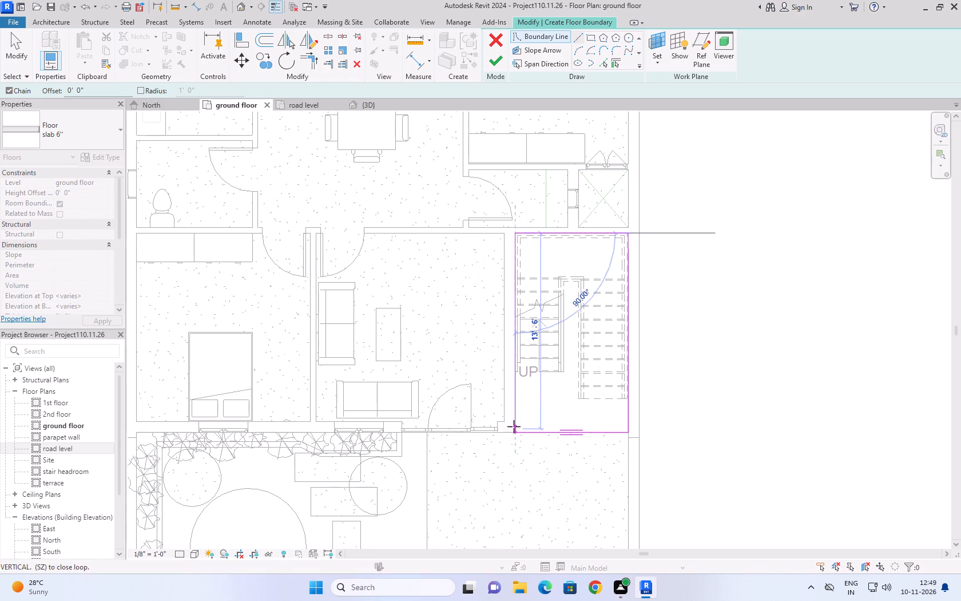
left_click(515, 430)
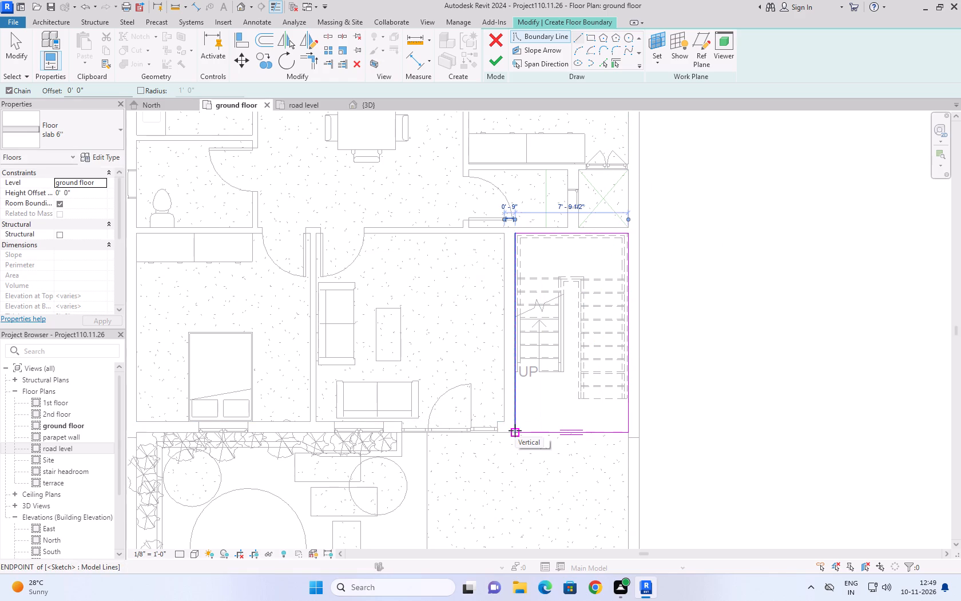
left_click(493, 61)
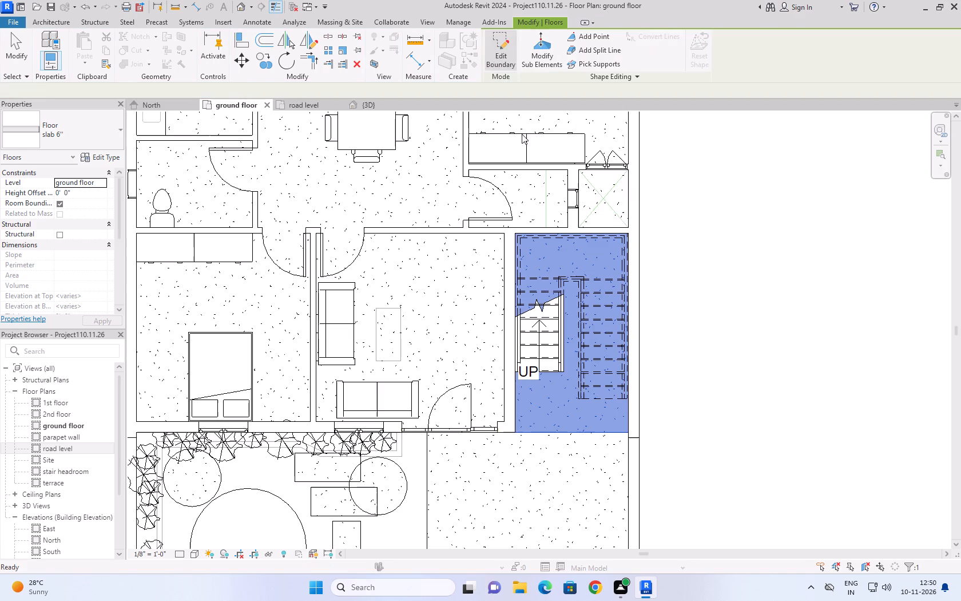
left_click(769, 405)
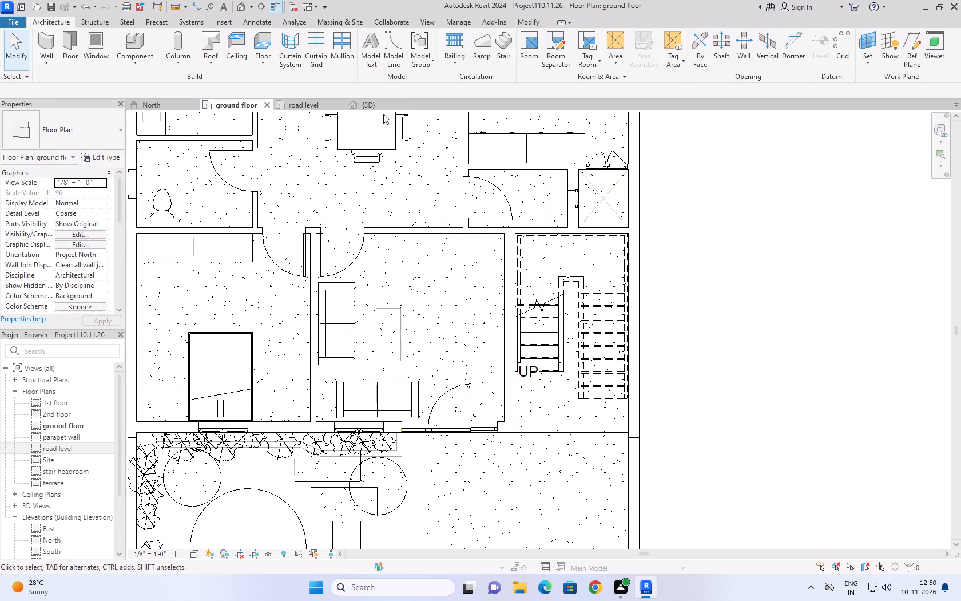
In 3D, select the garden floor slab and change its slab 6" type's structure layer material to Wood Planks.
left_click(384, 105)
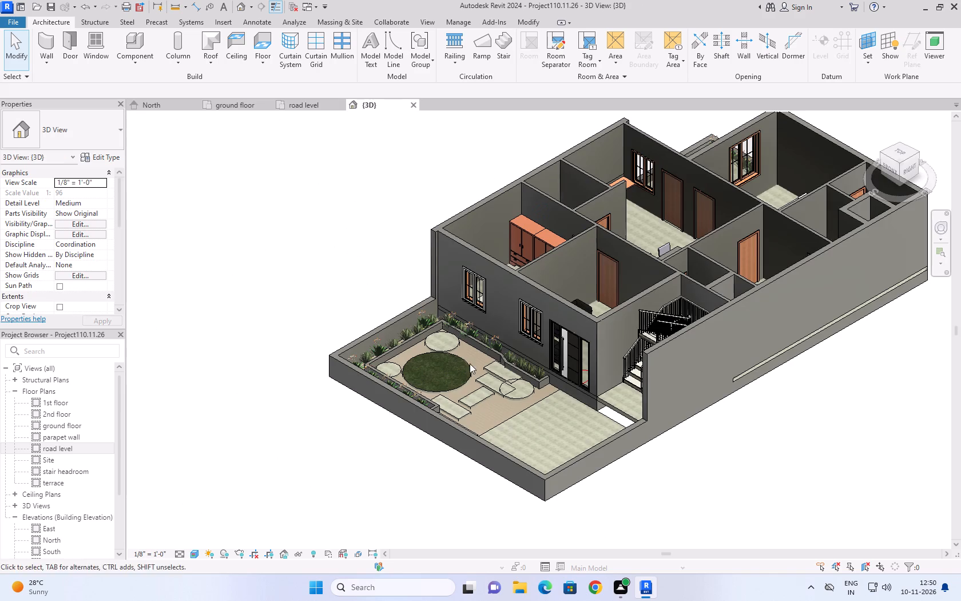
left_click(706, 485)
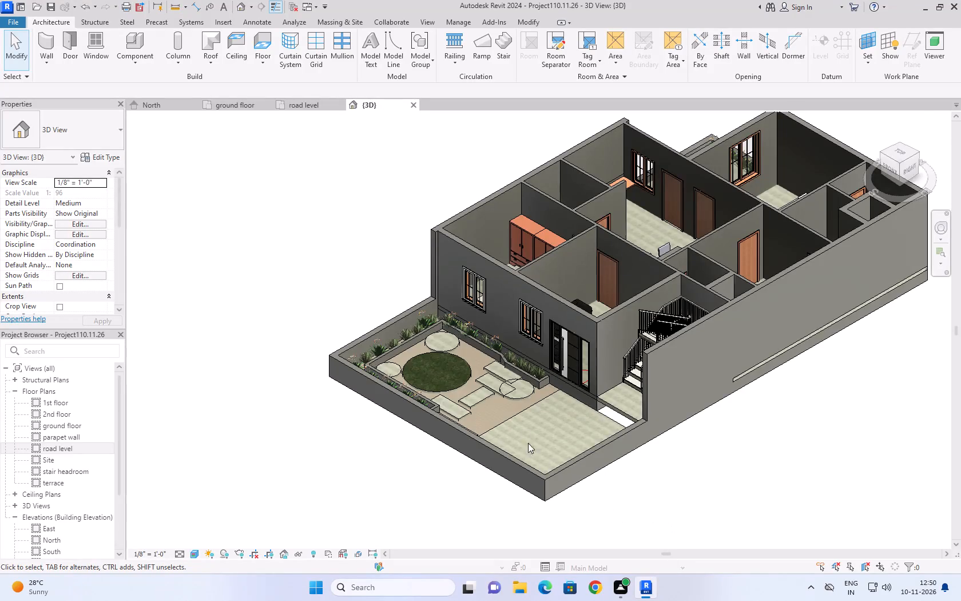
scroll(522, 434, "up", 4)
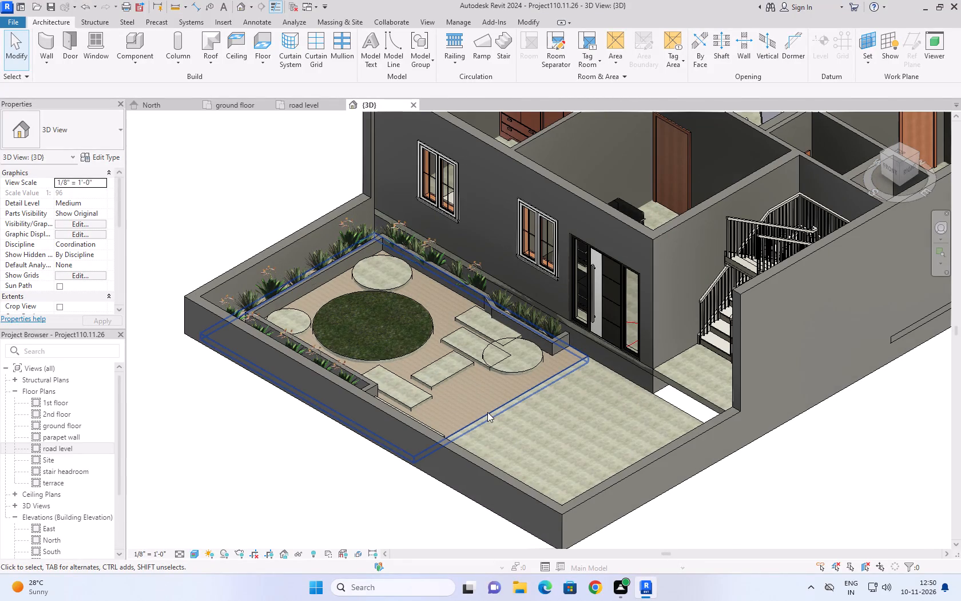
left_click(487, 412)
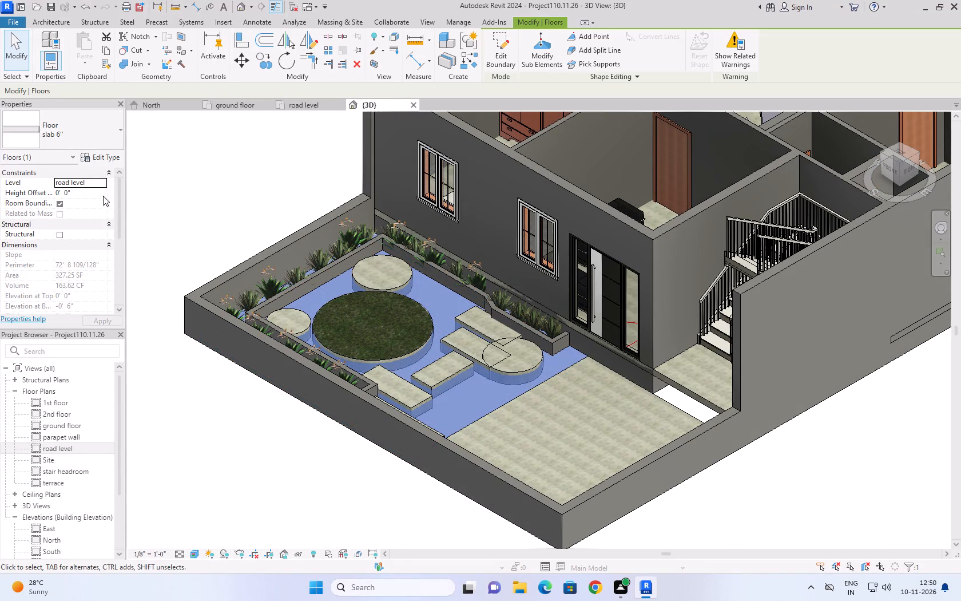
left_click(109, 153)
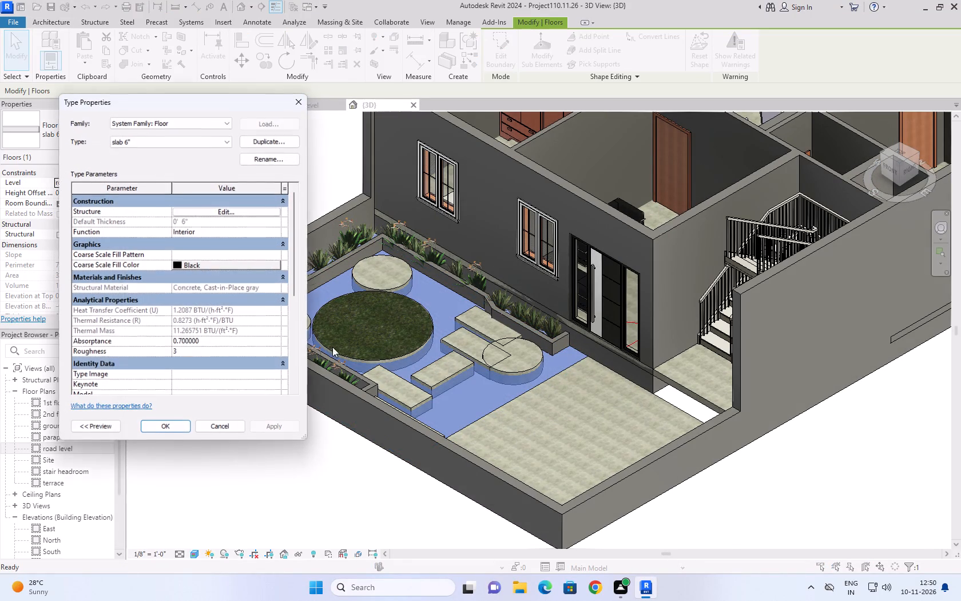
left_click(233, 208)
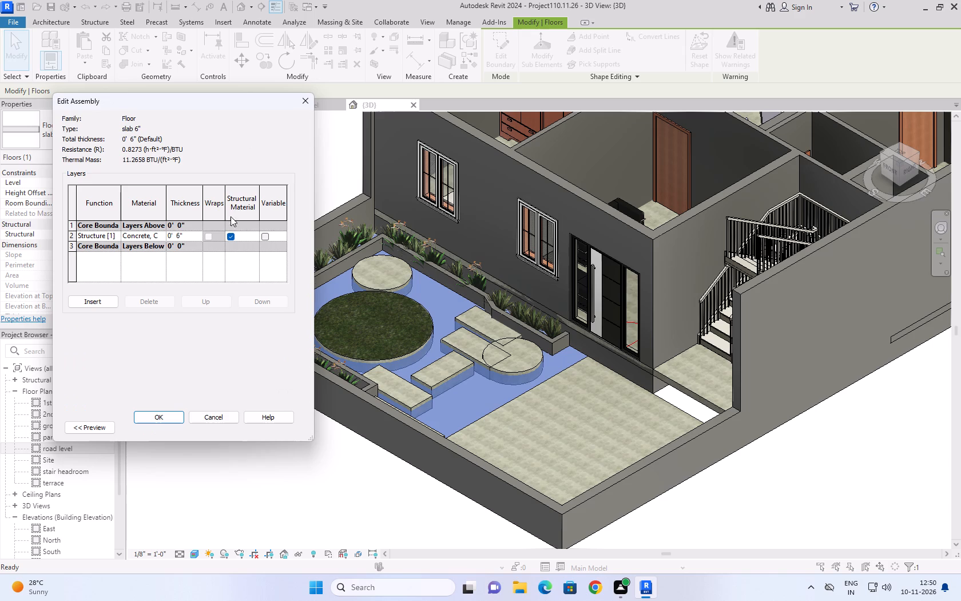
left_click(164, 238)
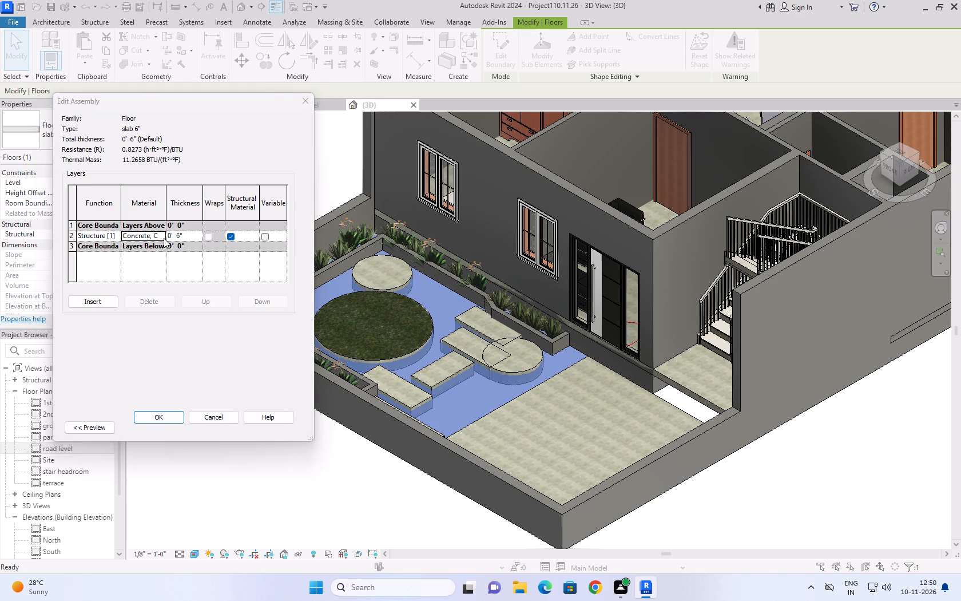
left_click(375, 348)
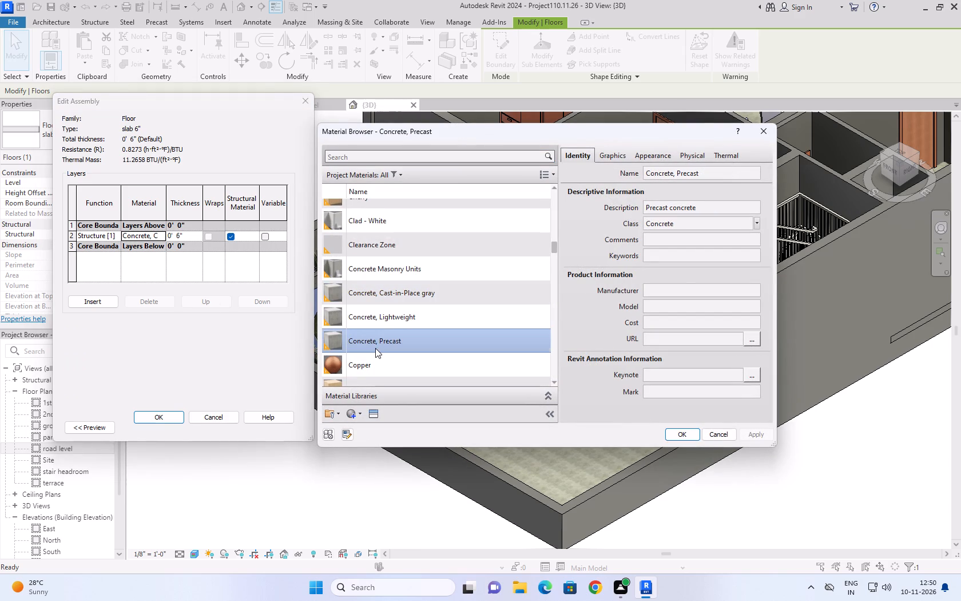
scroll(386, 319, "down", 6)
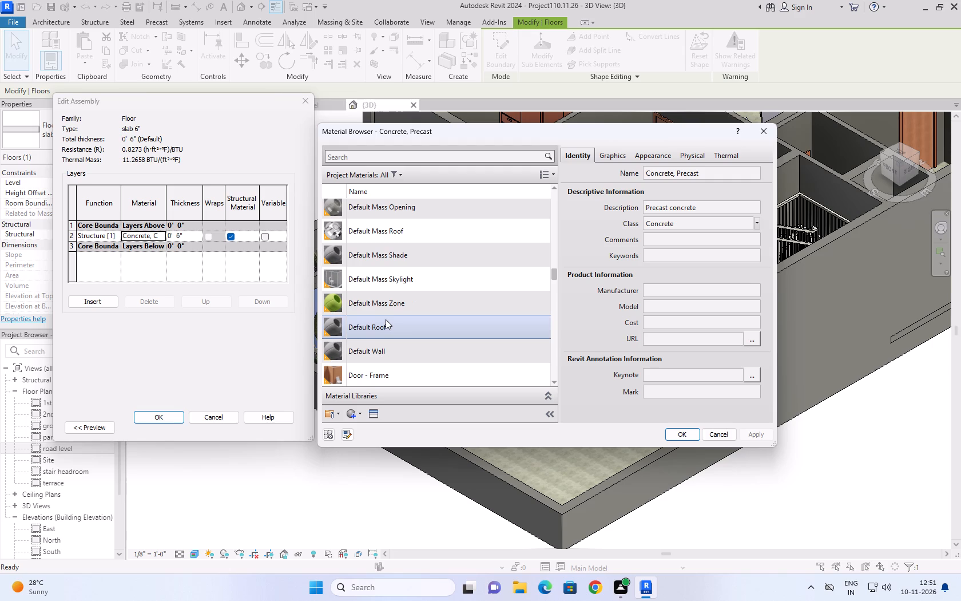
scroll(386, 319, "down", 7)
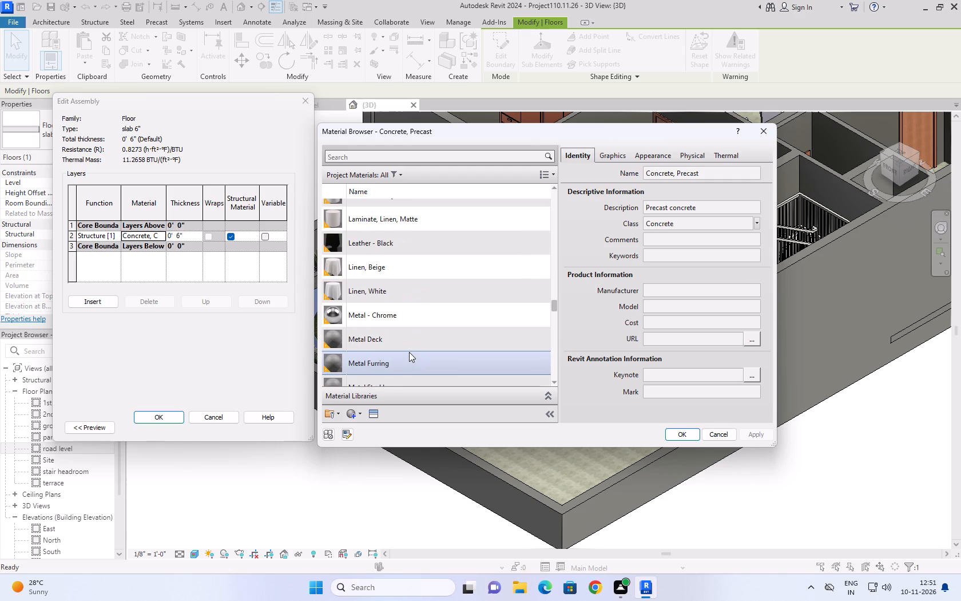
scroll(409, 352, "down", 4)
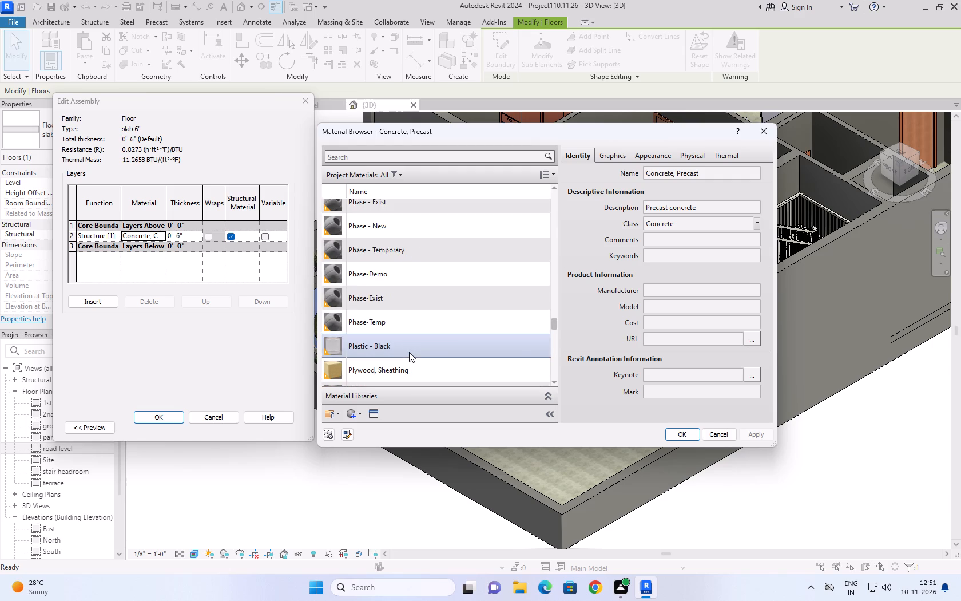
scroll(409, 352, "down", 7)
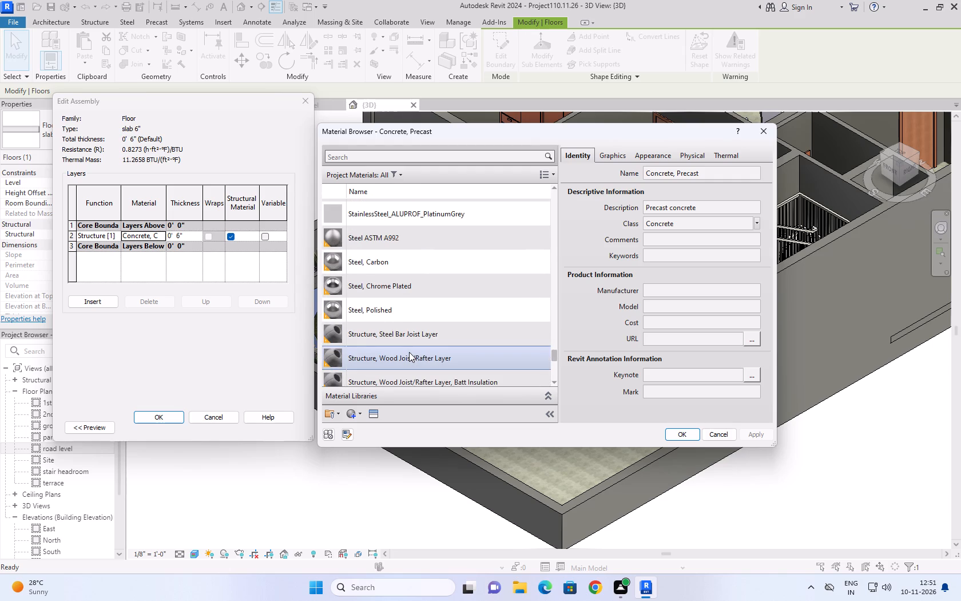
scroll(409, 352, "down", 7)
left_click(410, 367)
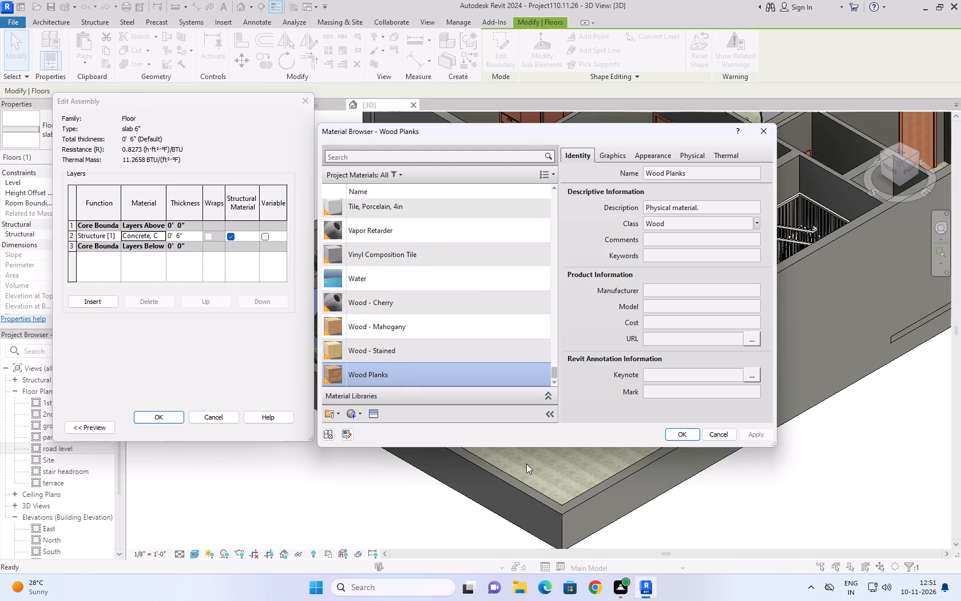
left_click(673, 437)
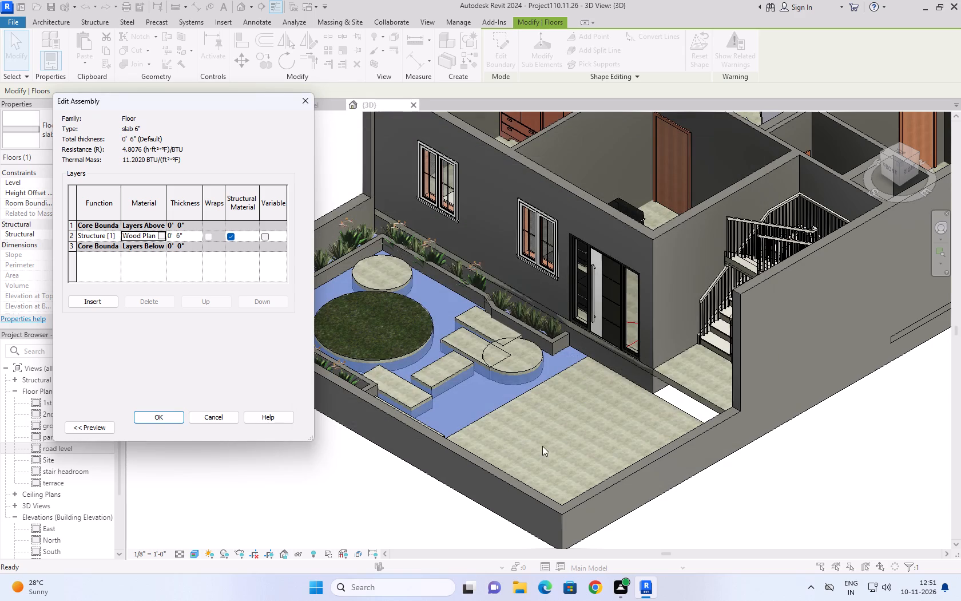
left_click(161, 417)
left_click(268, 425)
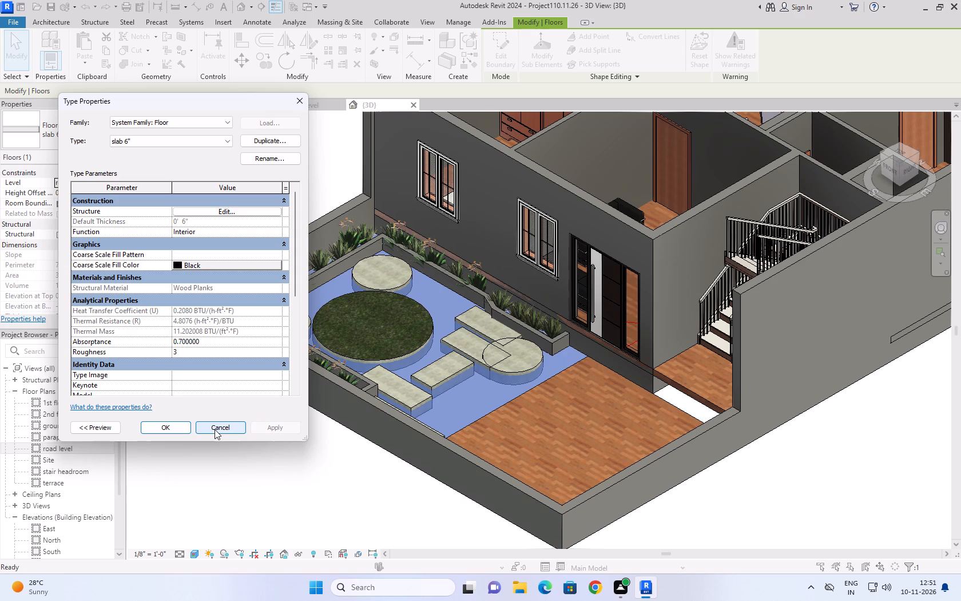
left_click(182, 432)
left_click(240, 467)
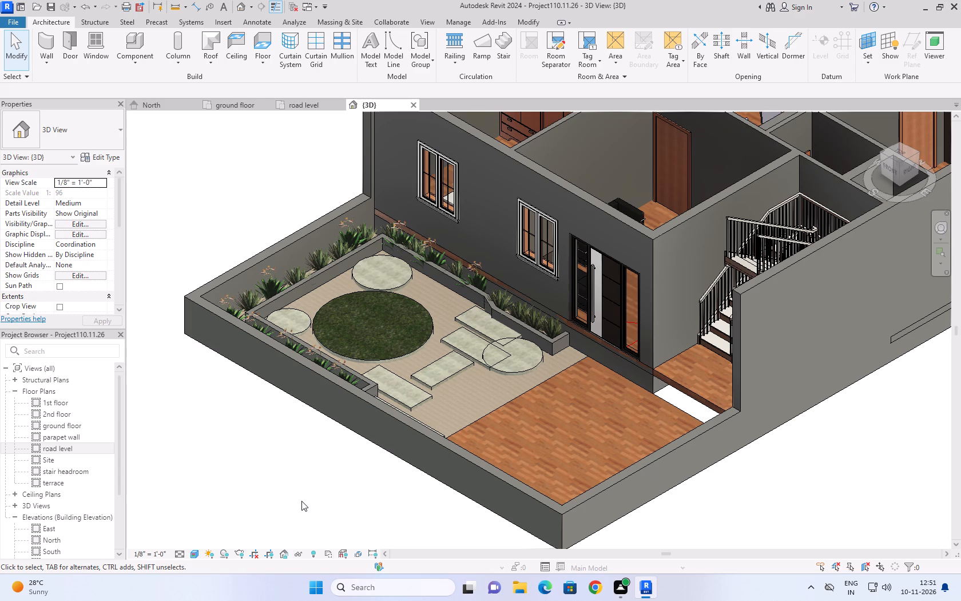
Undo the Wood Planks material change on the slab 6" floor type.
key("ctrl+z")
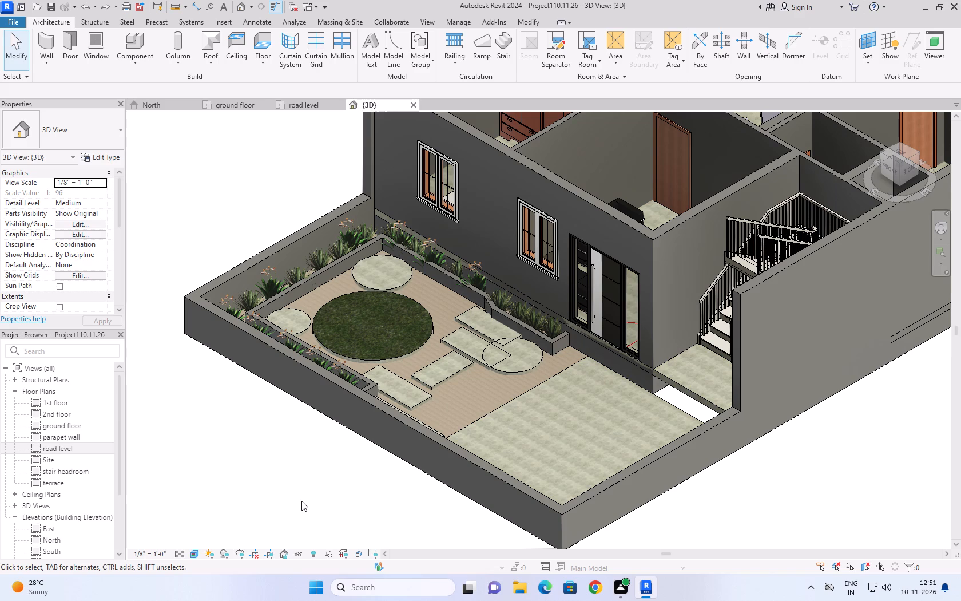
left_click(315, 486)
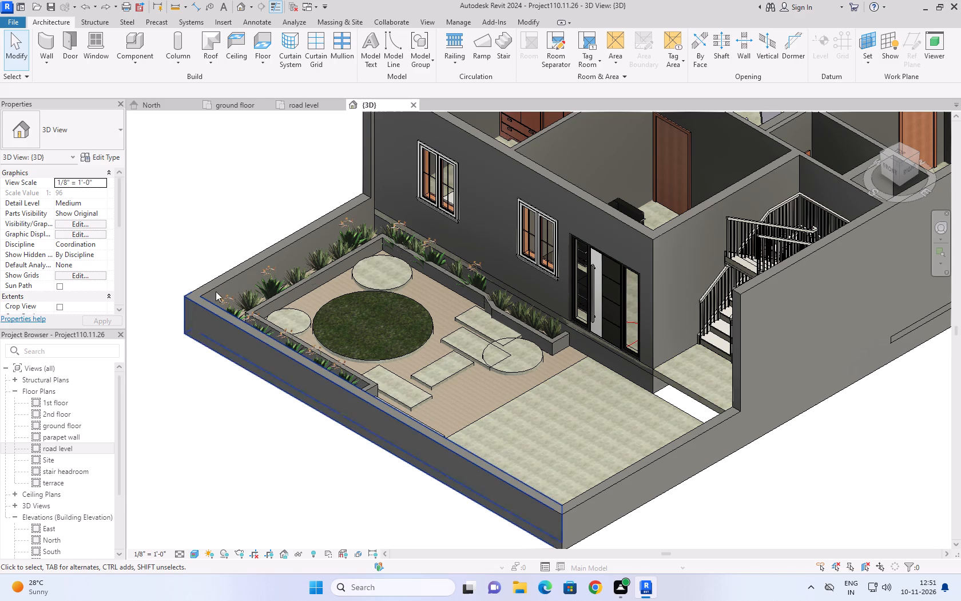
Save the project.
left_click(18, 64)
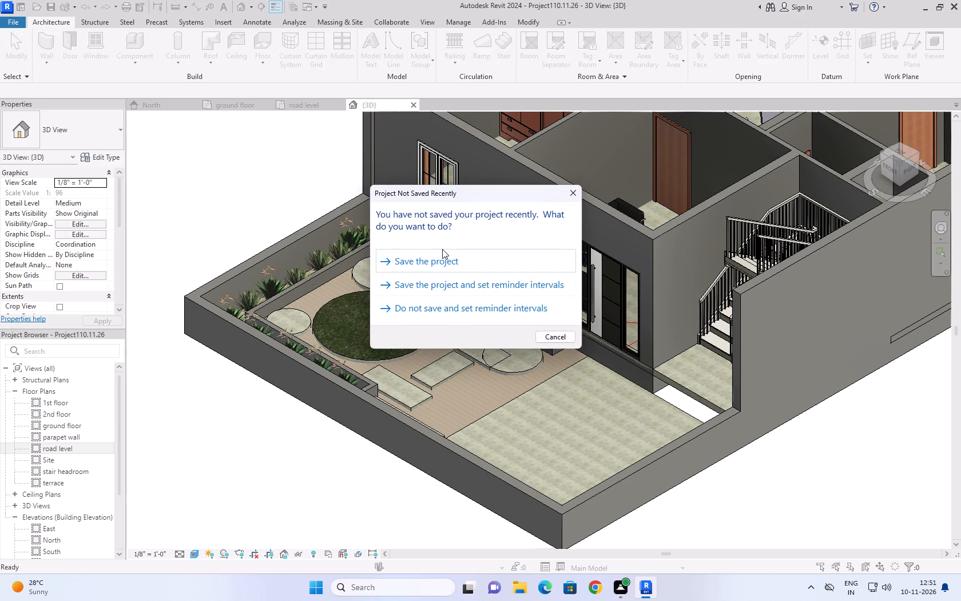
left_click(443, 259)
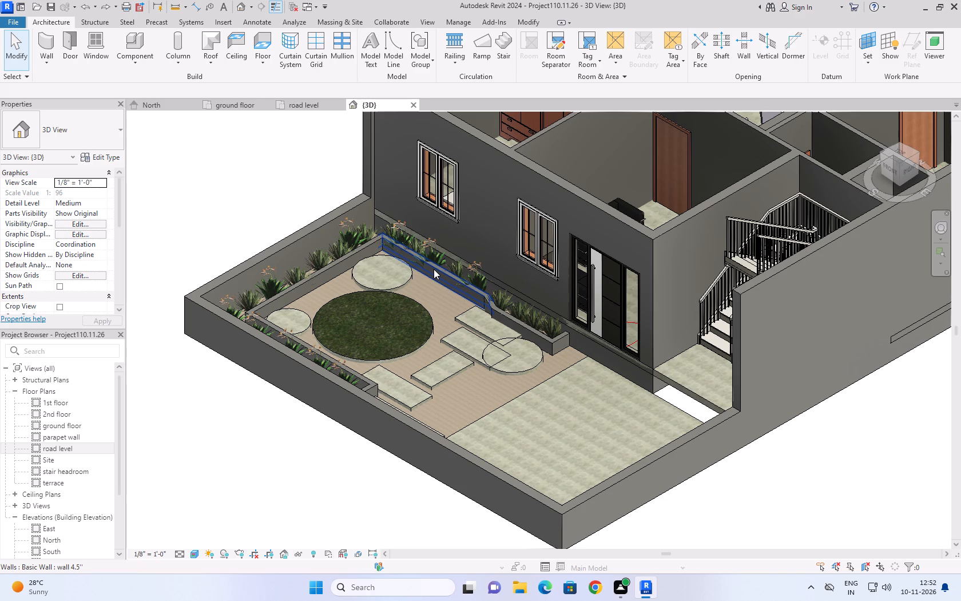
left_click(775, 448)
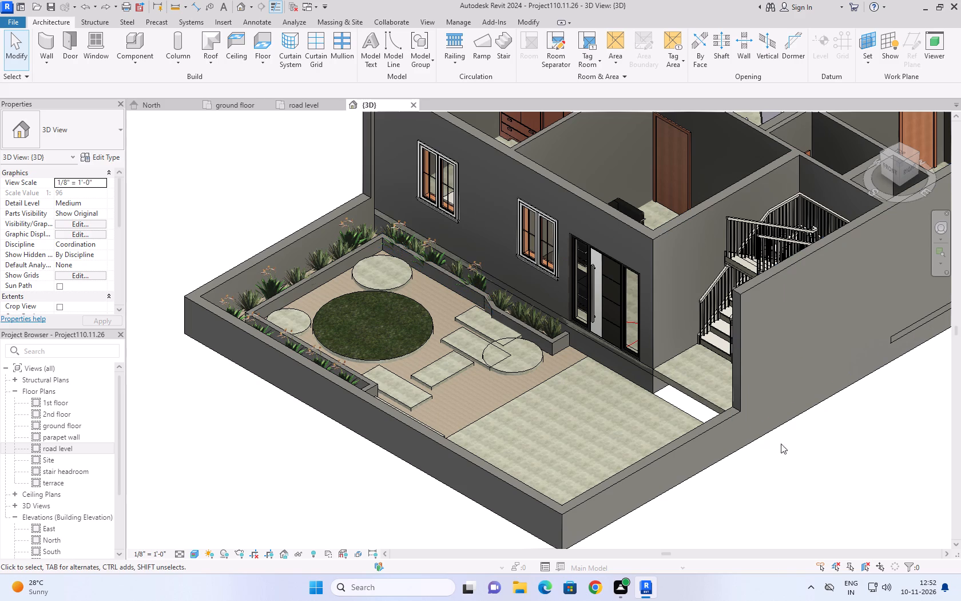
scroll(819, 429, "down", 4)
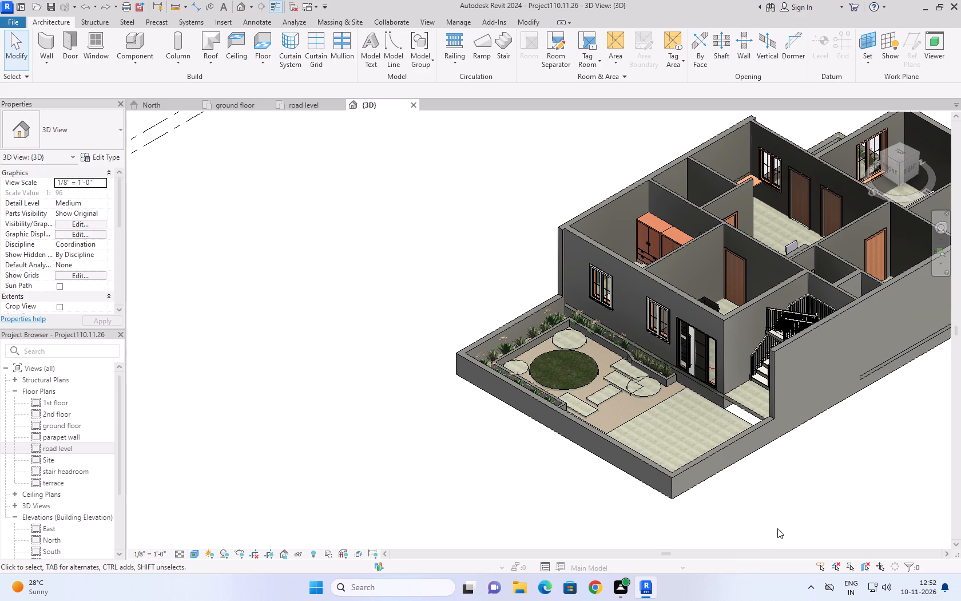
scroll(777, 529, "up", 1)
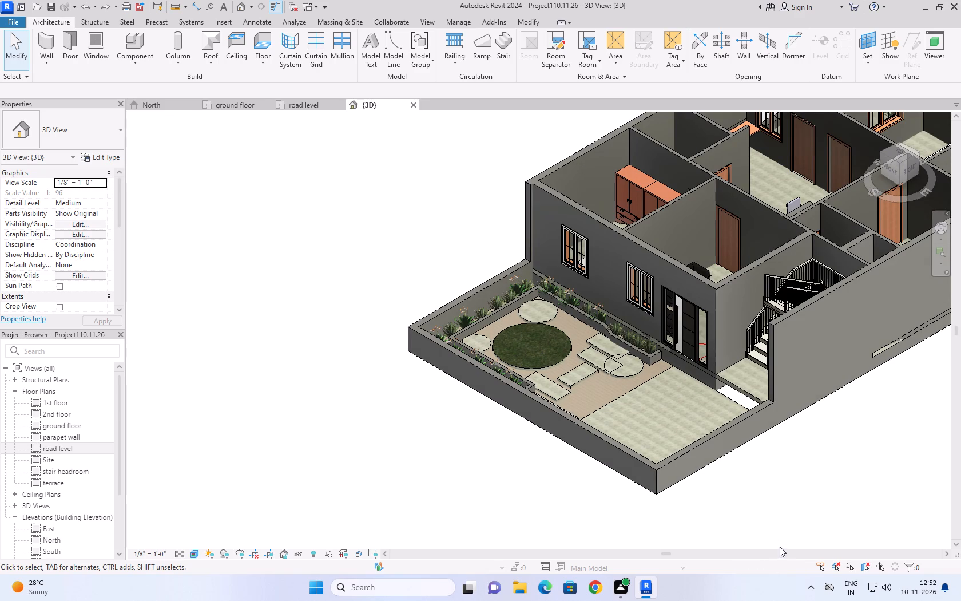
Examine the front yard garden, parking and staircase area of the house from several angles in 3D.
middle_click_drag(295, 306, 194, 325)
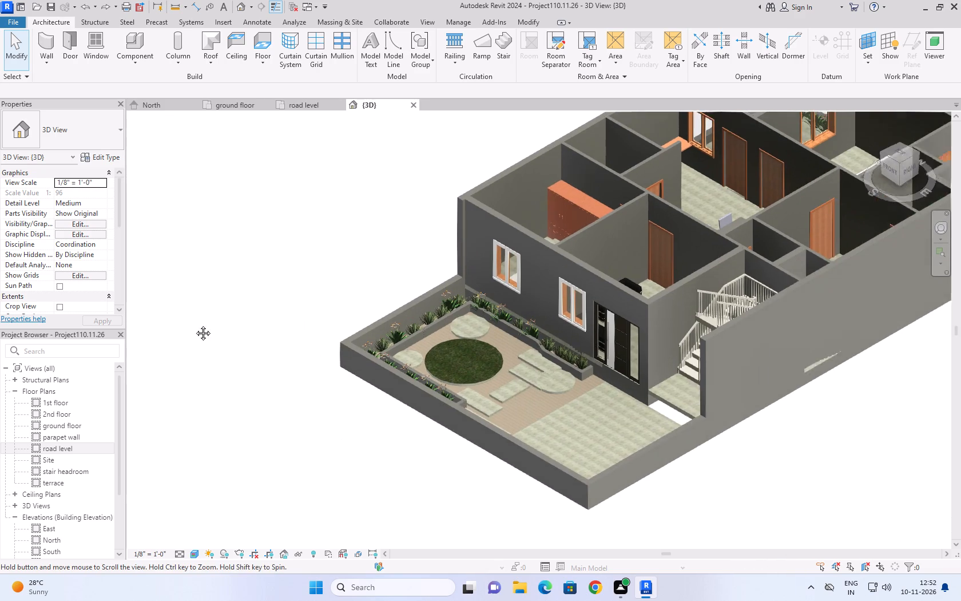
middle_click_drag(194, 325, 149, 333)
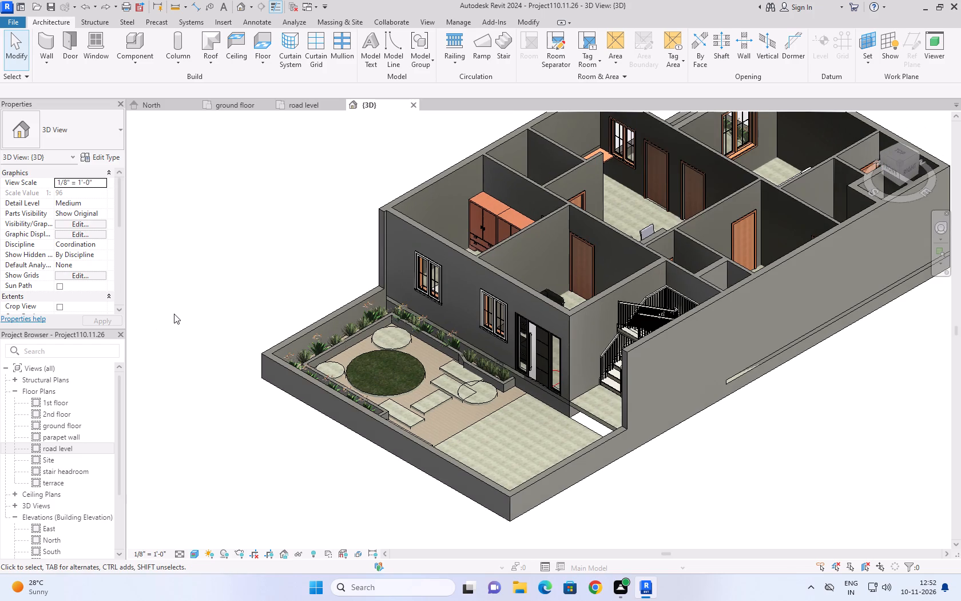
middle_click_drag(176, 313, 249, 456, "shift")
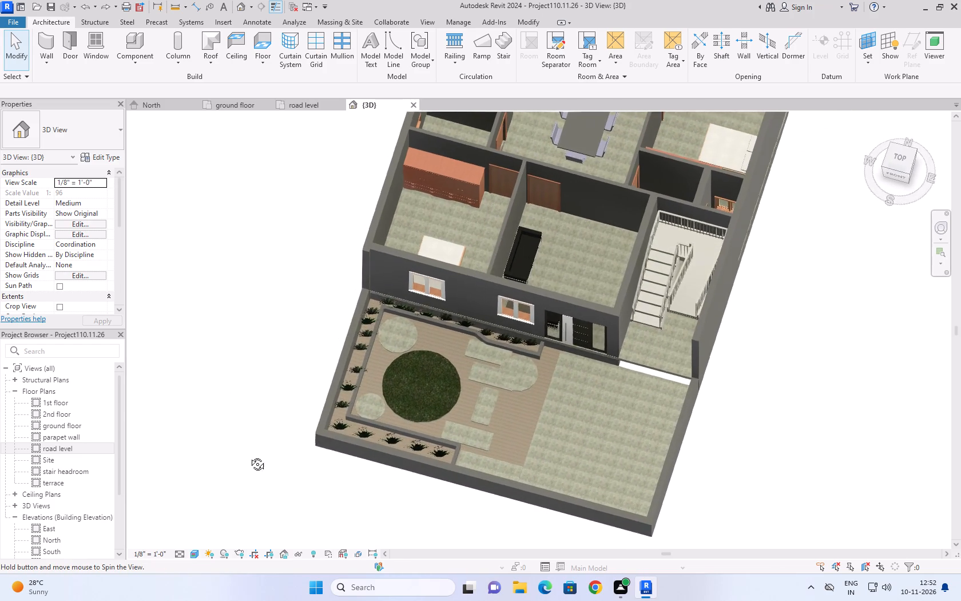
middle_click_drag(249, 456, 252, 454, "shift")
middle_click_drag(255, 386, 247, 355, "shift")
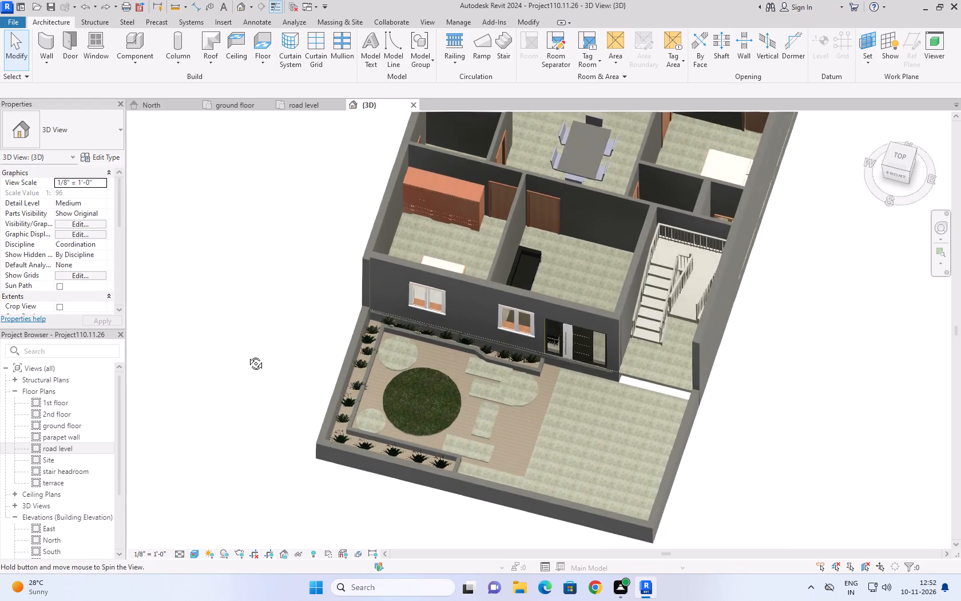
middle_click_drag(247, 355, 215, 349, "shift")
middle_click_drag(215, 349, 214, 303, "shift")
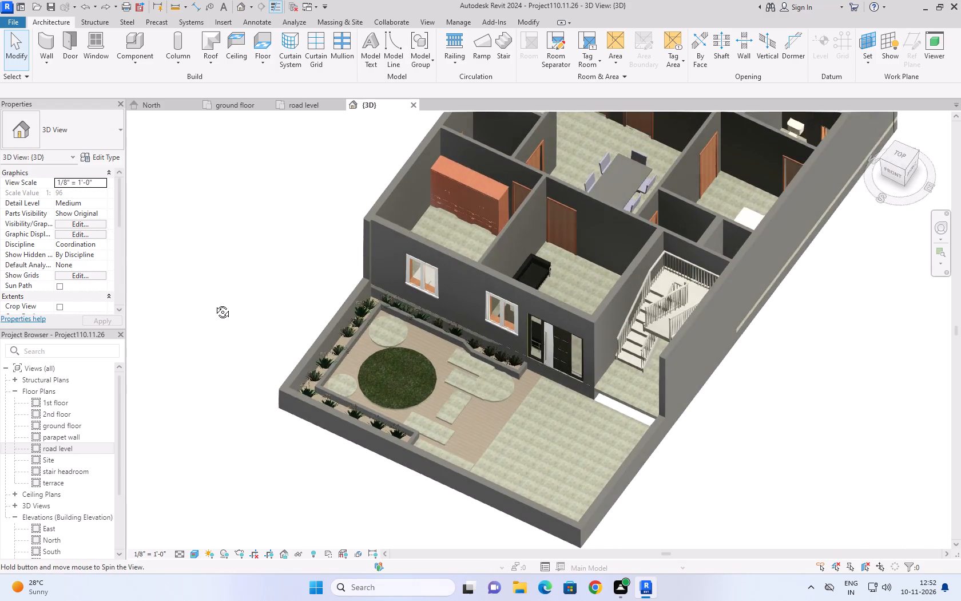
middle_click_drag(214, 303, 263, 263, "shift")
scroll(263, 267, "up", 1, "shift")
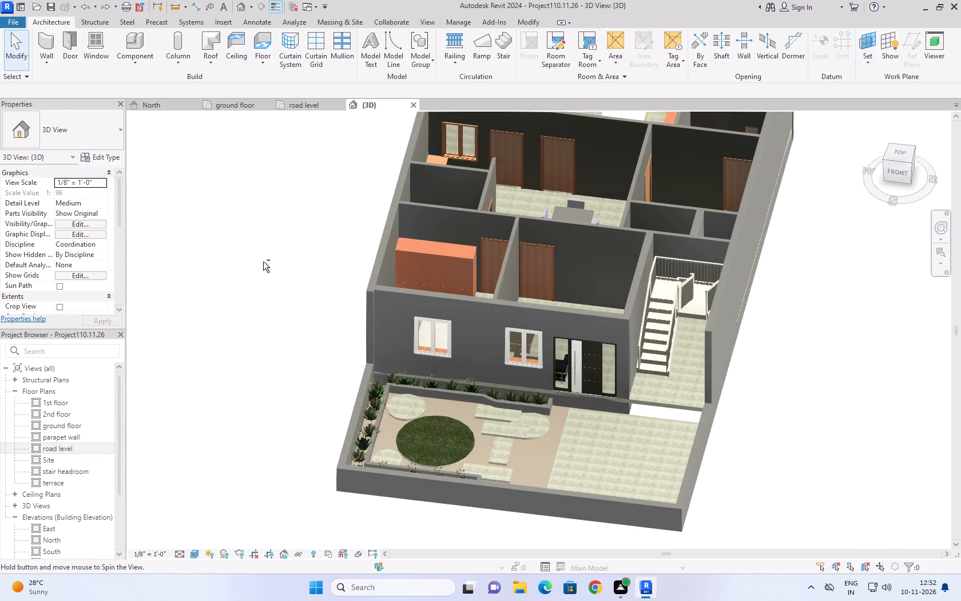
middle_click_drag(264, 220, 205, 201)
scroll(255, 300, "down", 3)
scroll(340, 388, "down", 1)
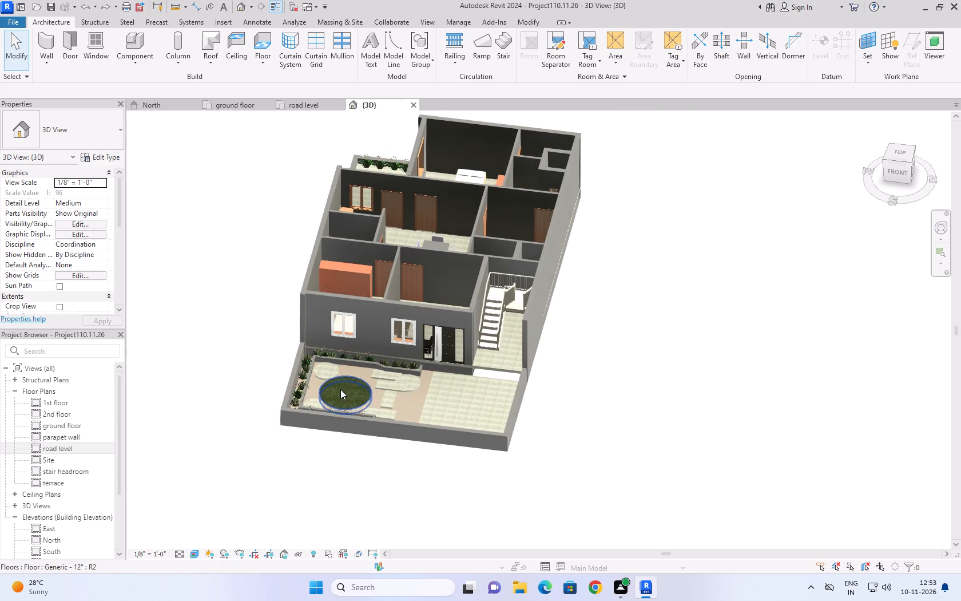
scroll(342, 391, "up", 6)
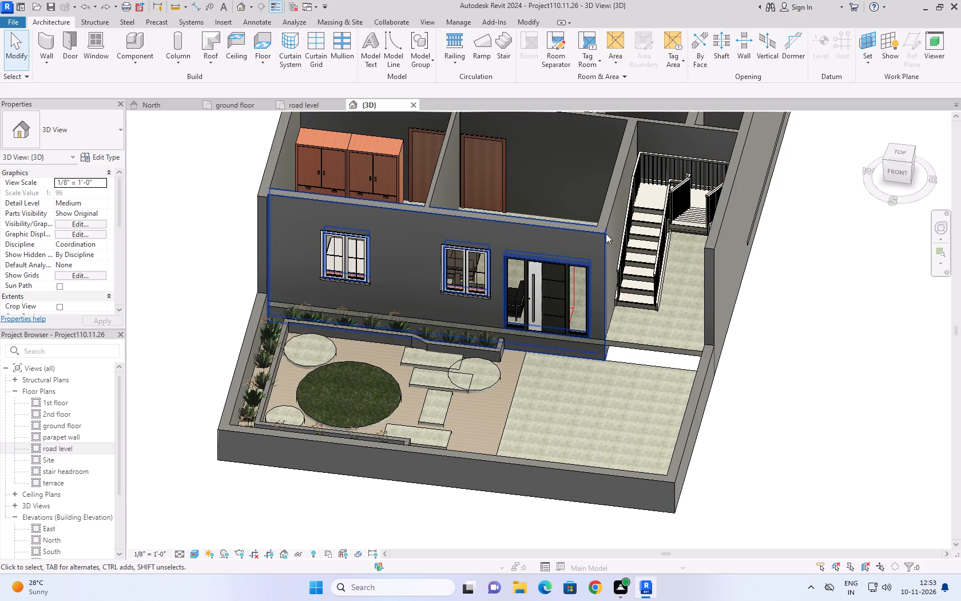
left_click(213, 291)
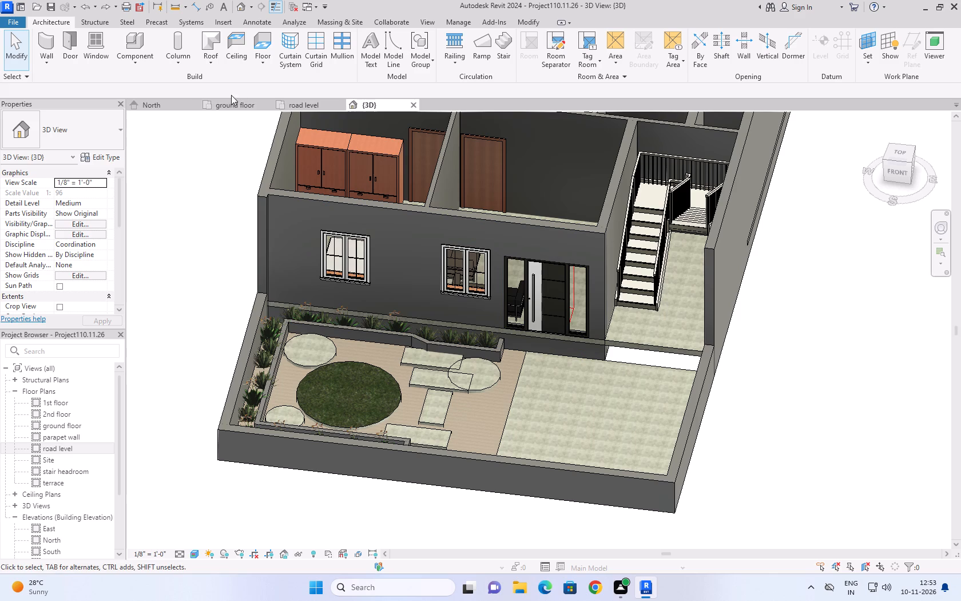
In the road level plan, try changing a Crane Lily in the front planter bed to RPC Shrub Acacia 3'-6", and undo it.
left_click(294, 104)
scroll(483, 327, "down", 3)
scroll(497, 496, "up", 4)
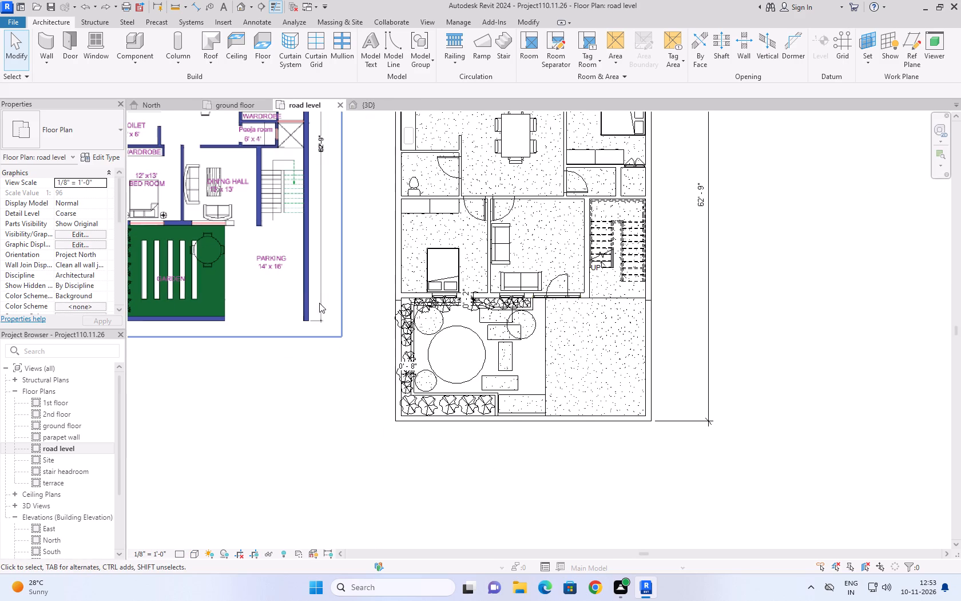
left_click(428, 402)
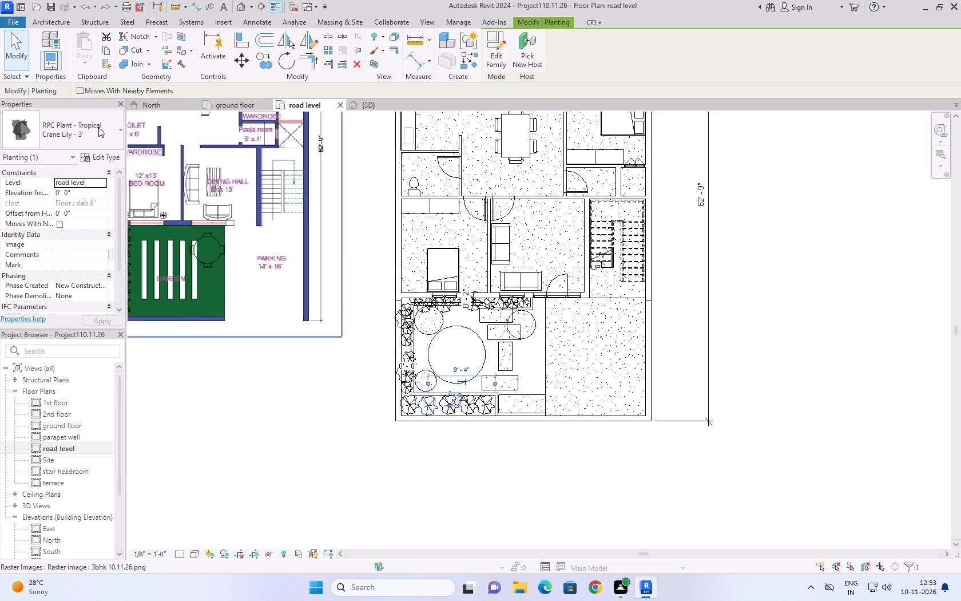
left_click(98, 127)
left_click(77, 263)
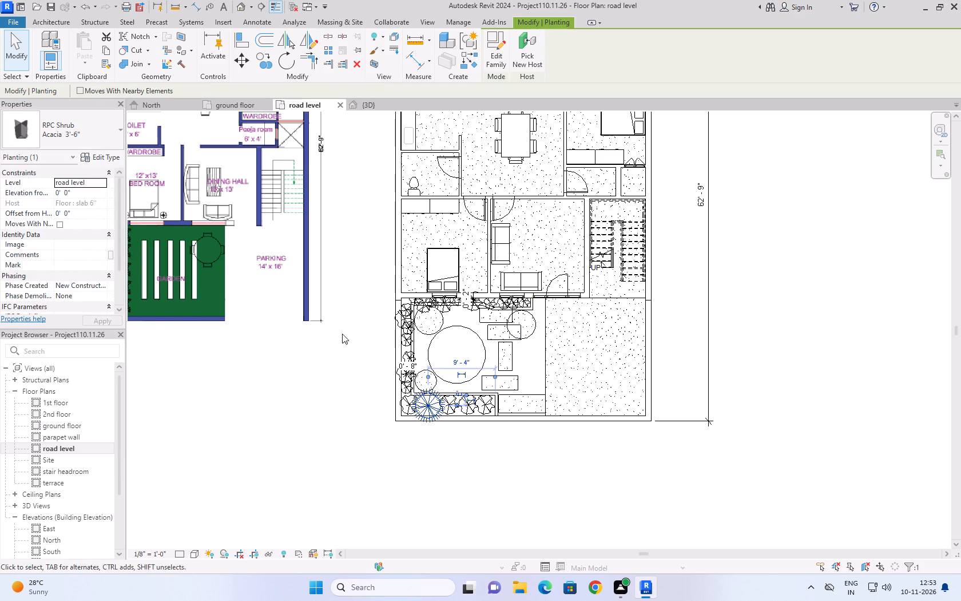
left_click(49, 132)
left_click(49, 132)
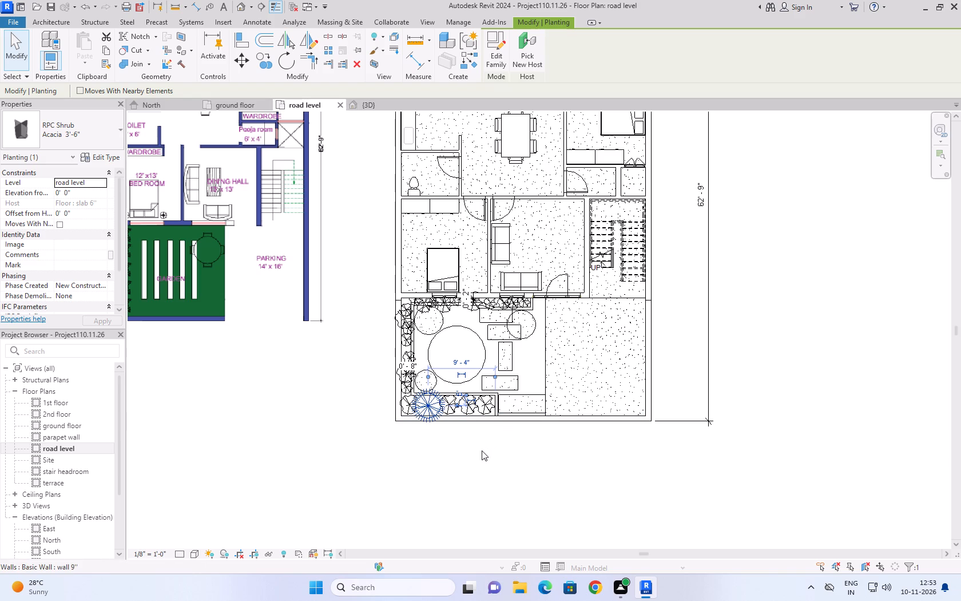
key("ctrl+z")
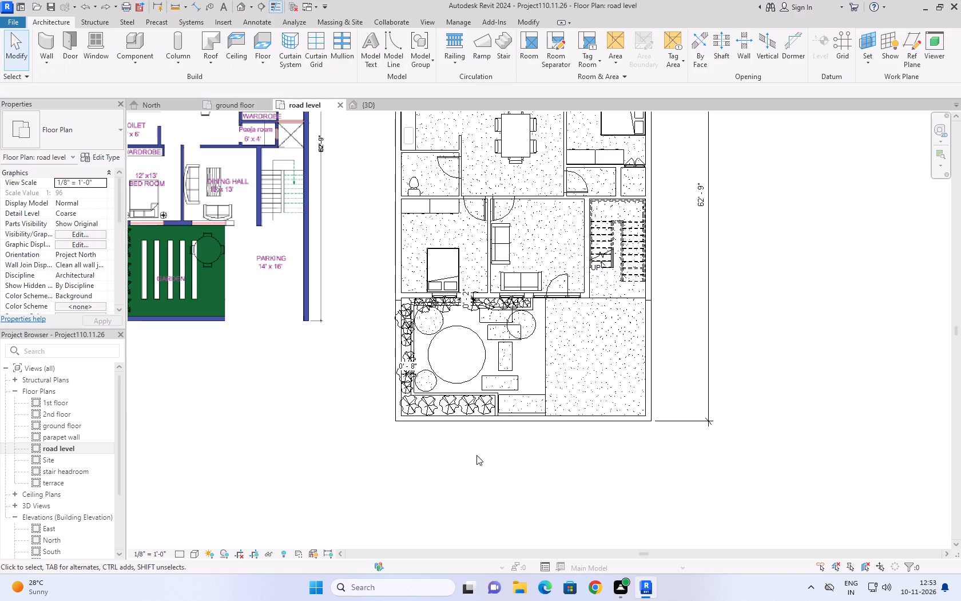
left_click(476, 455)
Place two RPC Plant - Tropical Crane Lily - 3' plants, one on each of the two circular garden slabs nearest the house.
left_click(431, 408)
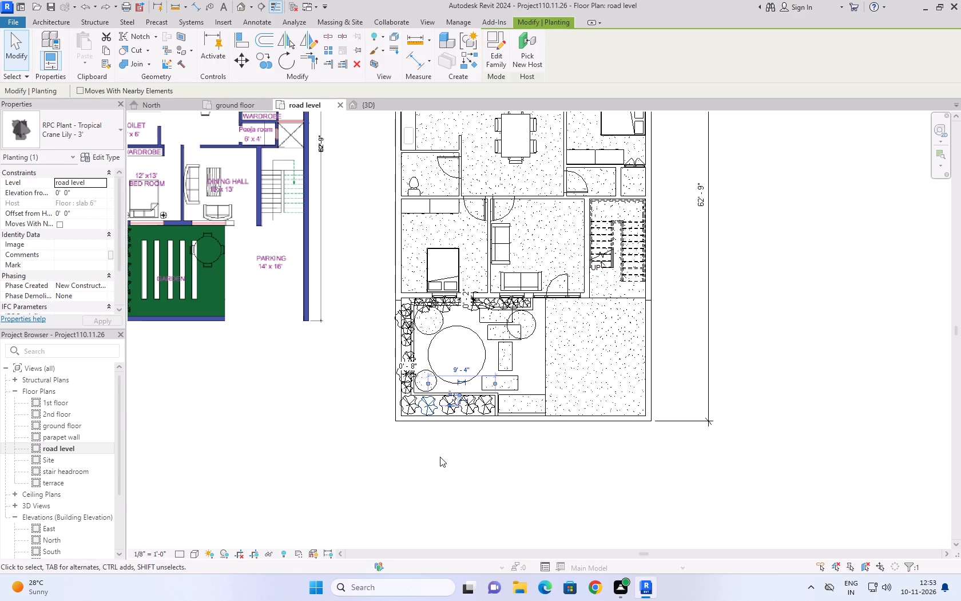
type("cs")
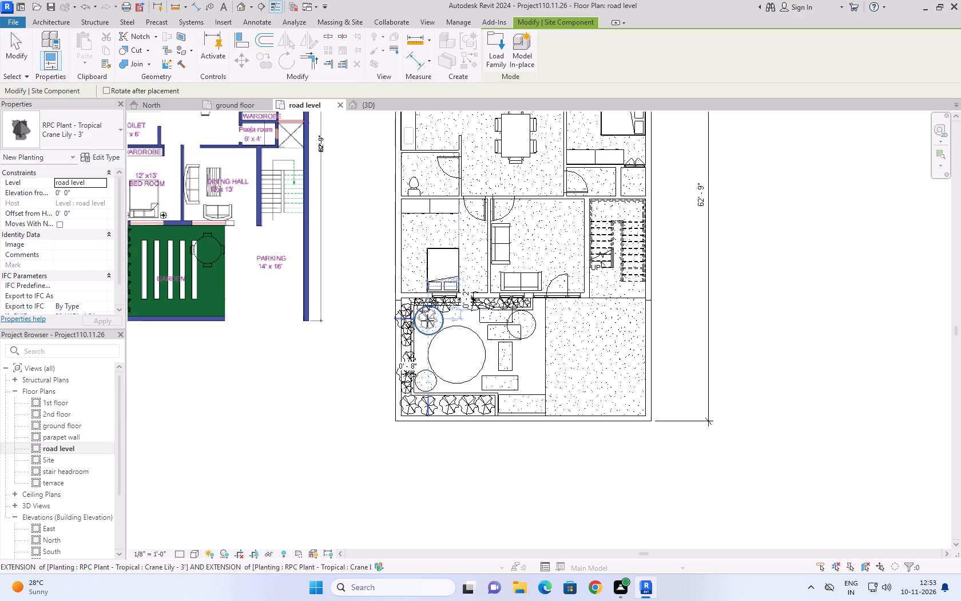
scroll(427, 321, "up", 6)
left_click(427, 321)
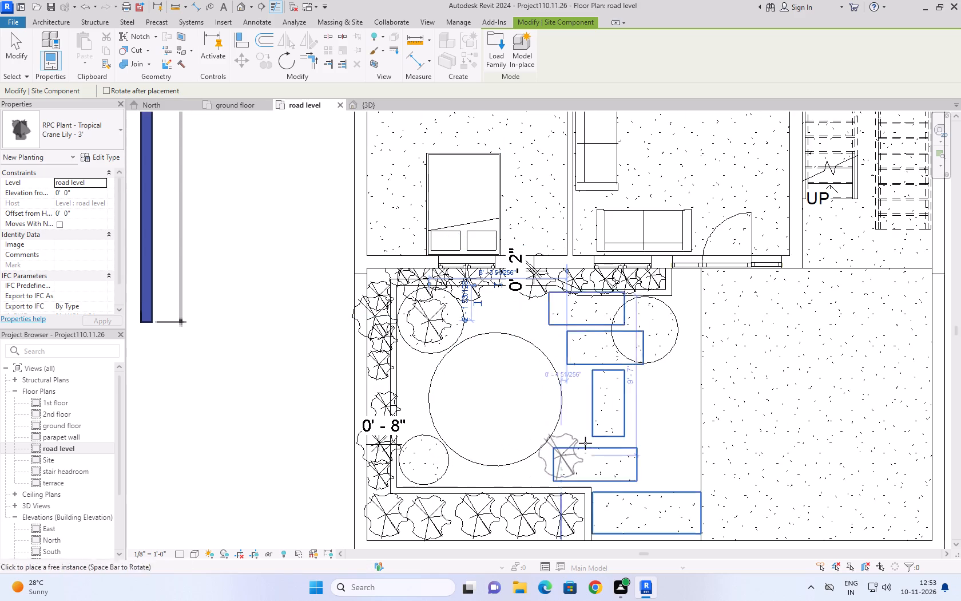
left_click(657, 325)
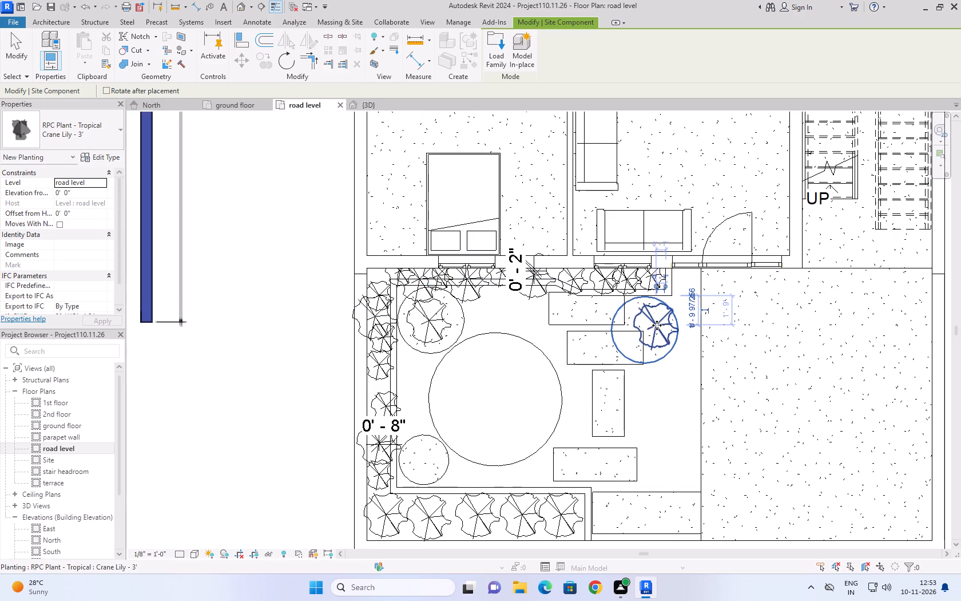
left_click(361, 101)
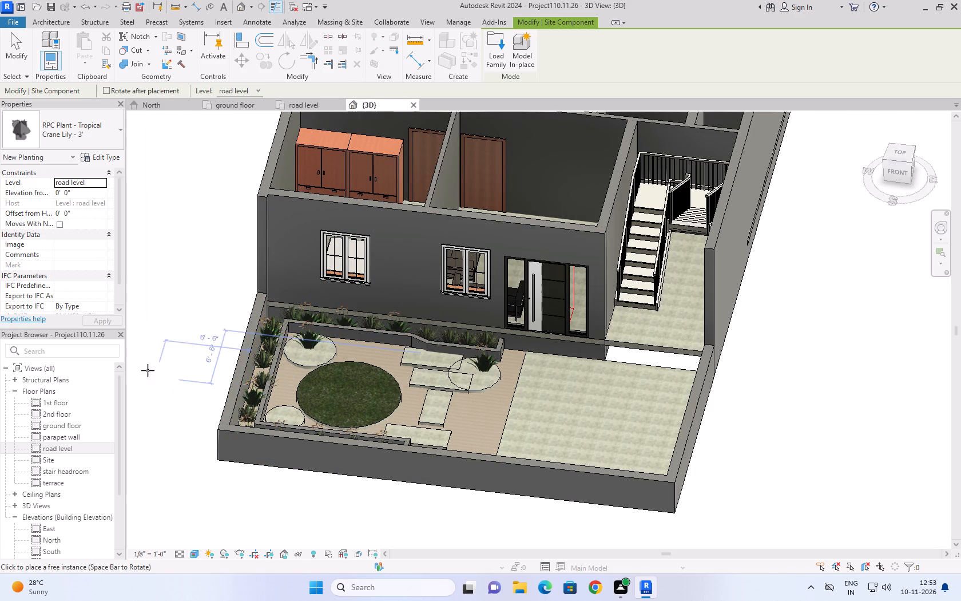
key("Escape")
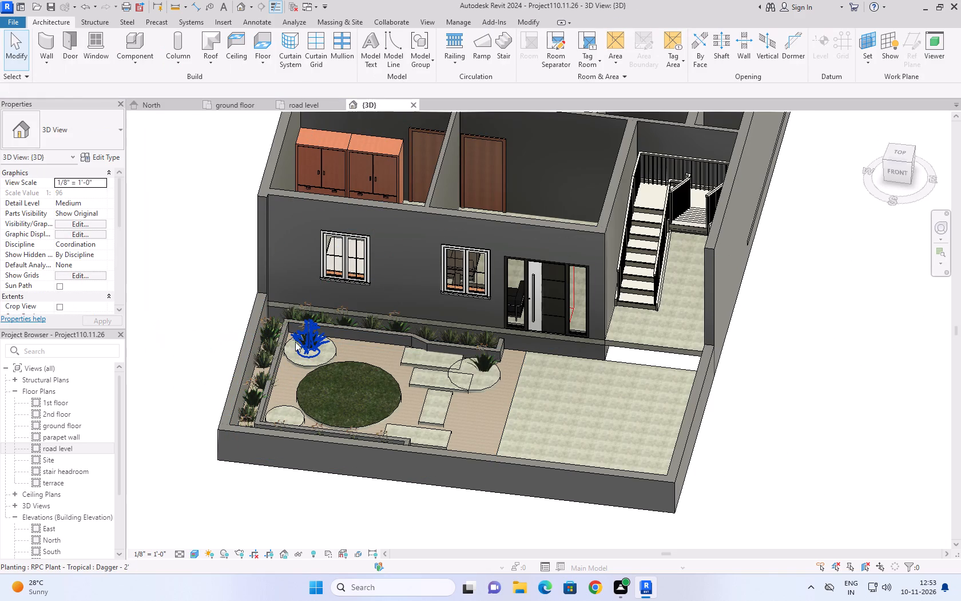
In 3D, change the plant on the circular slab at the planter's inner corner to RPC Plant - Tropical Japanese Fern - 2.5'.
left_click(310, 337)
left_click(92, 127)
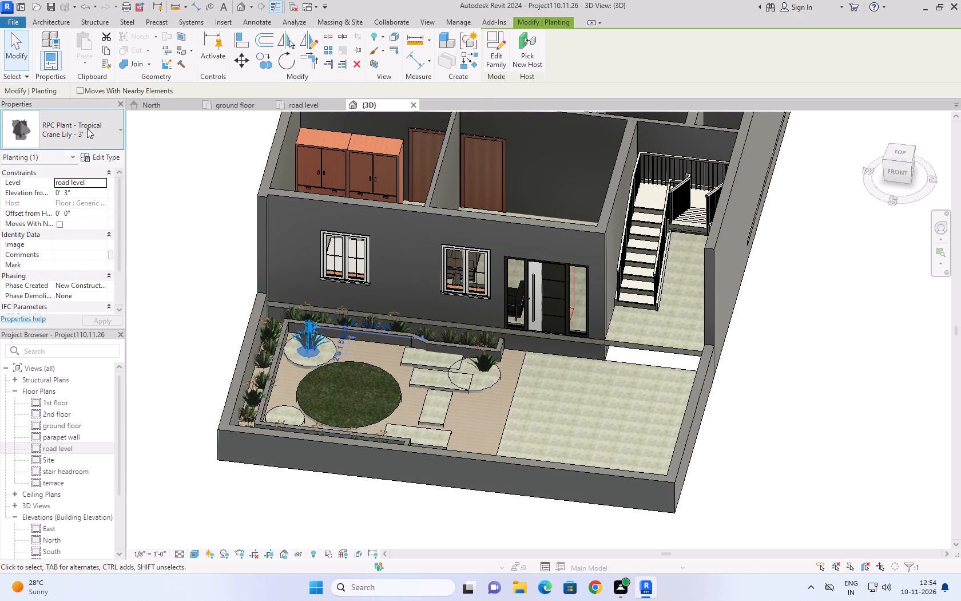
left_click(57, 217)
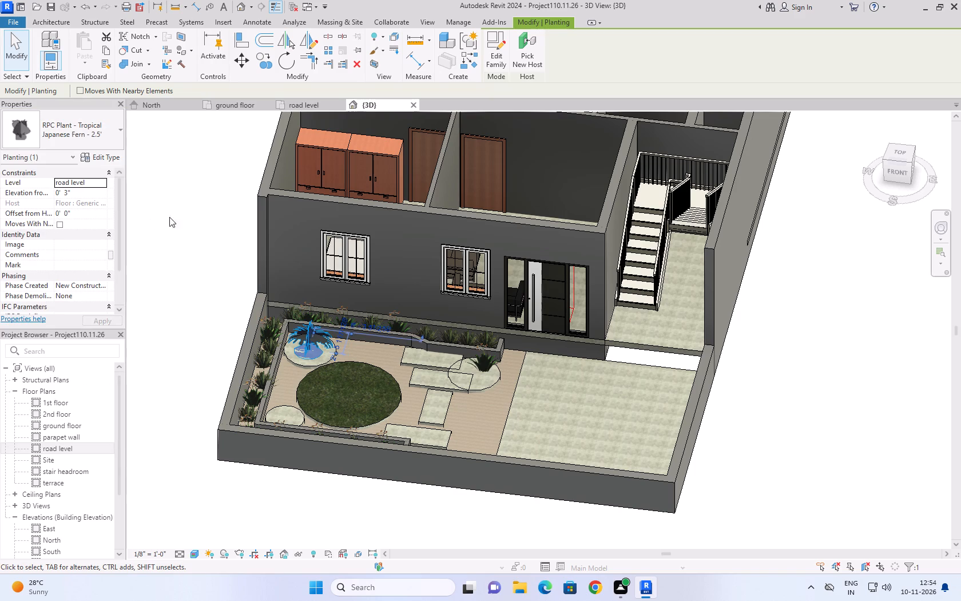
left_click(224, 216)
scroll(320, 344, "up", 4)
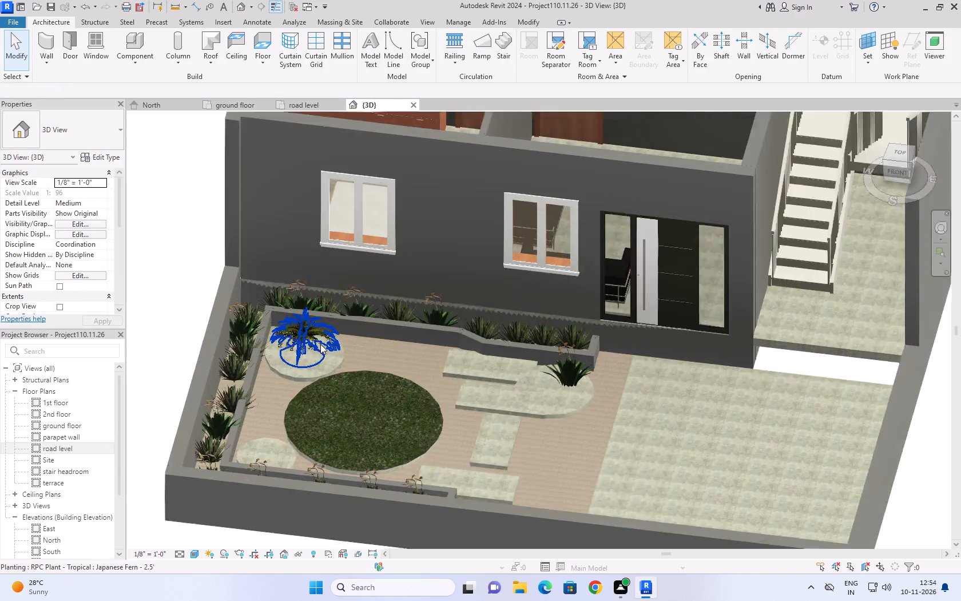
scroll(320, 344, "up", 5)
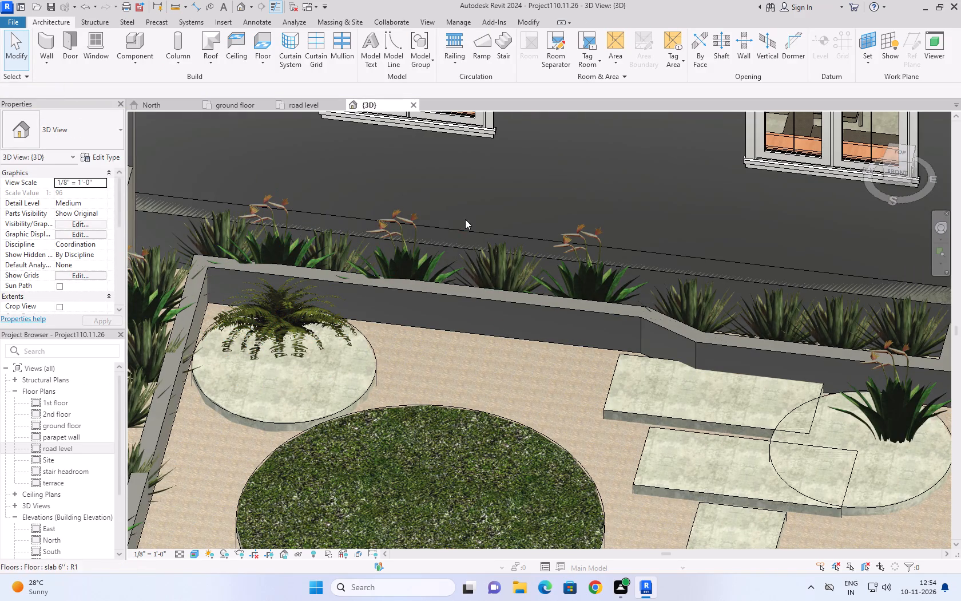
Change the Crane Lily on the circular slab overlapping the stepping slabs to RPC Shrub Barberry 3'-4".
scroll(465, 219, "down", 8)
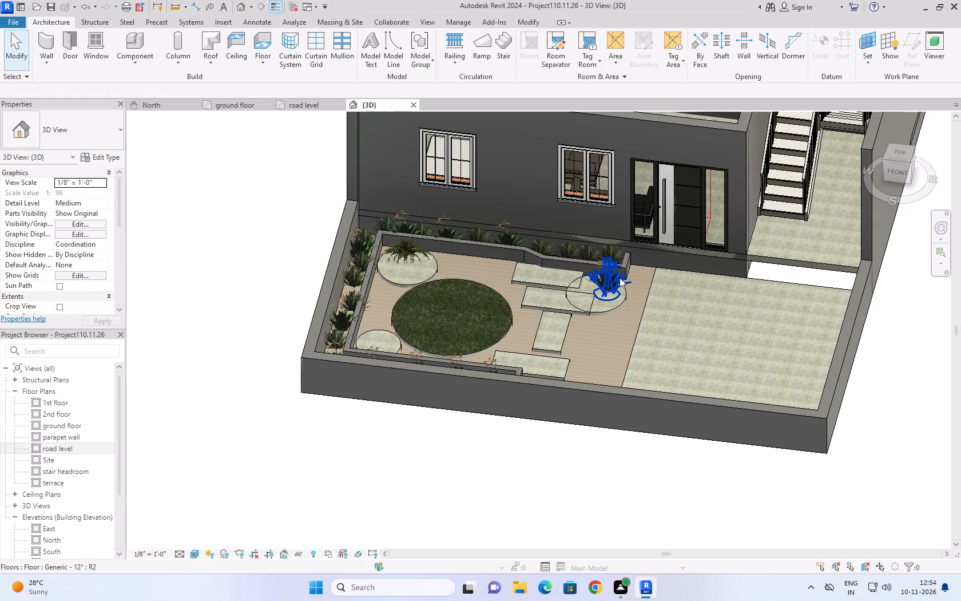
left_click(620, 278)
left_click(105, 136)
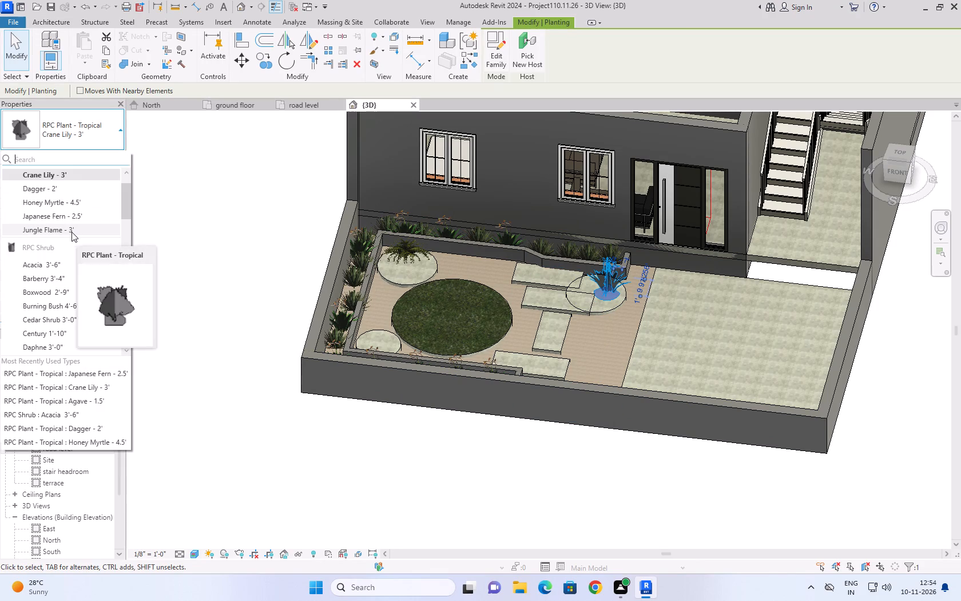
left_click(53, 280)
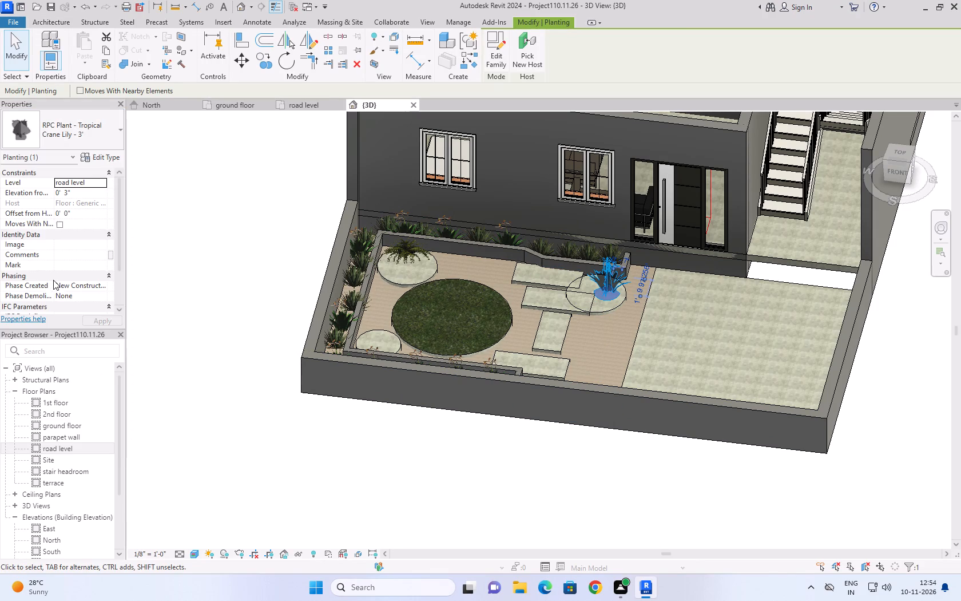
left_click(314, 448)
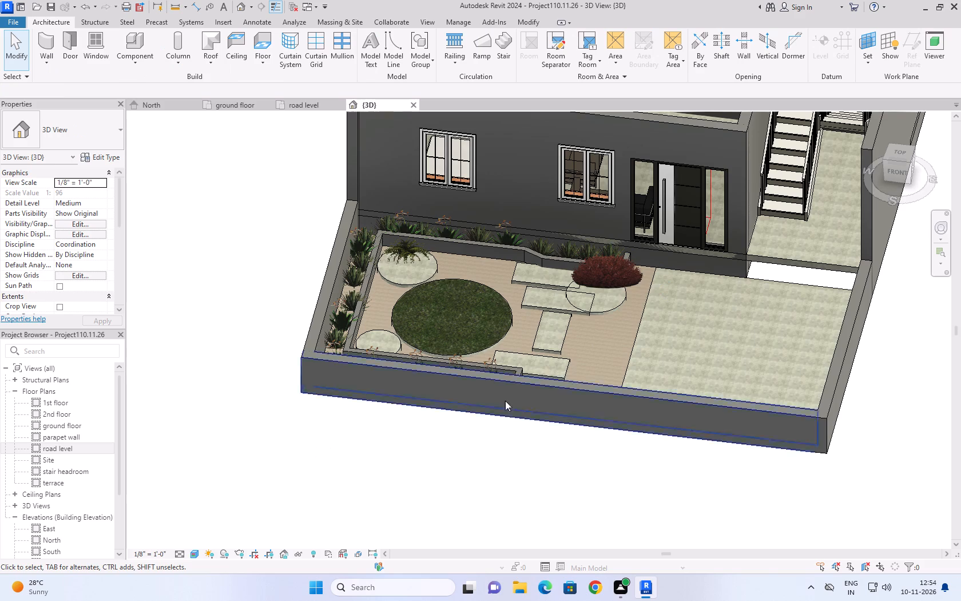
scroll(645, 283, "up", 7)
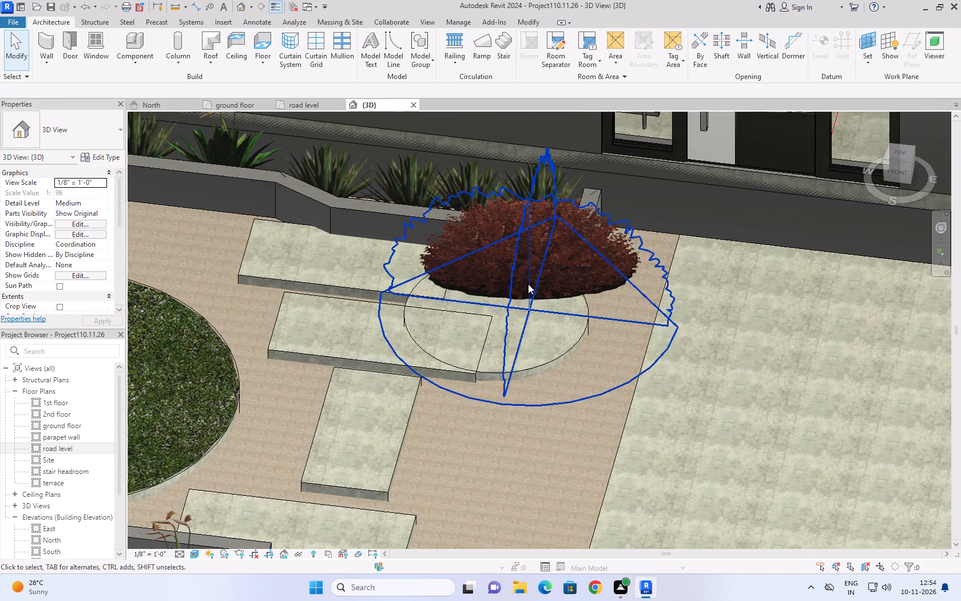
scroll(537, 216, "down", 7)
left_click(416, 442)
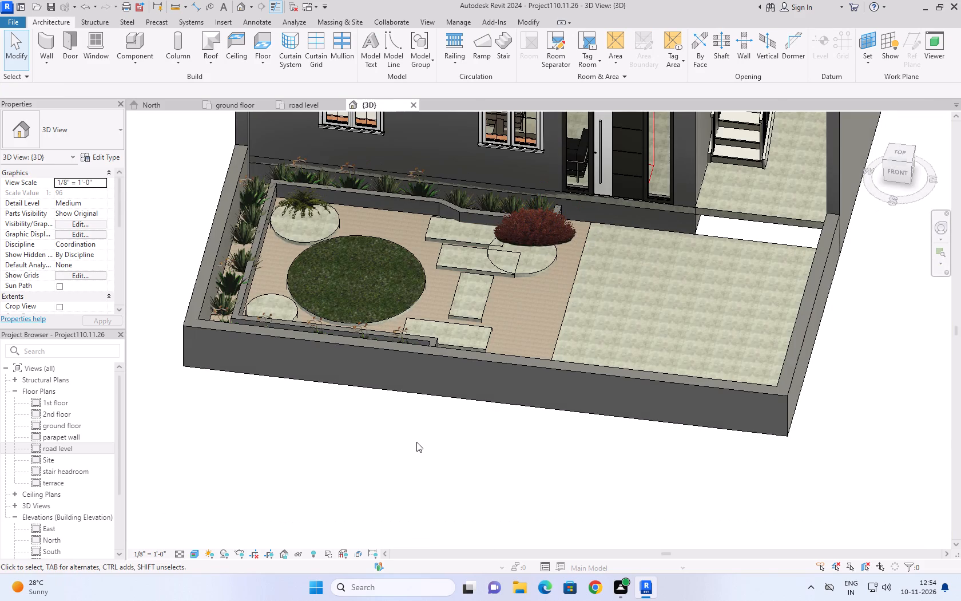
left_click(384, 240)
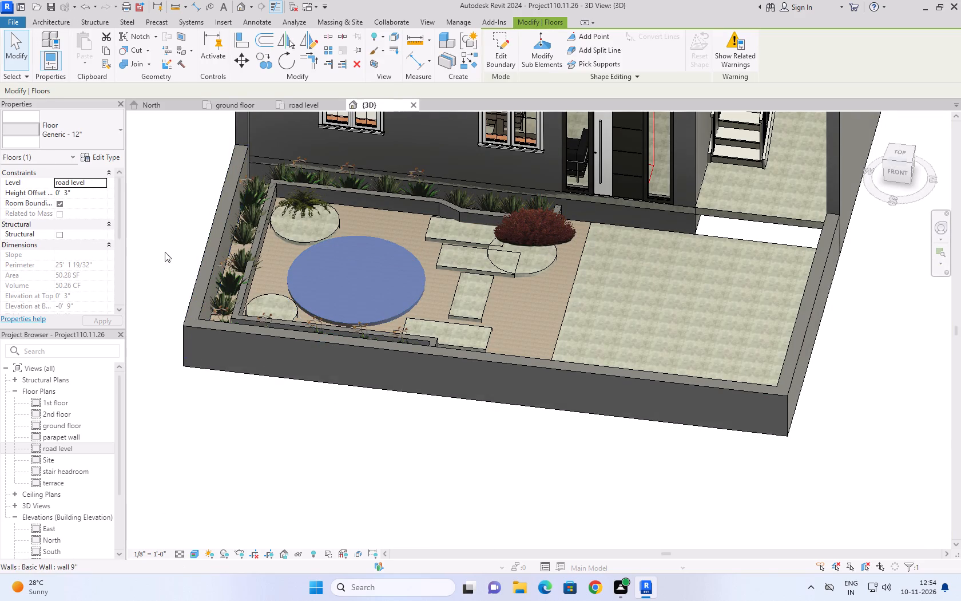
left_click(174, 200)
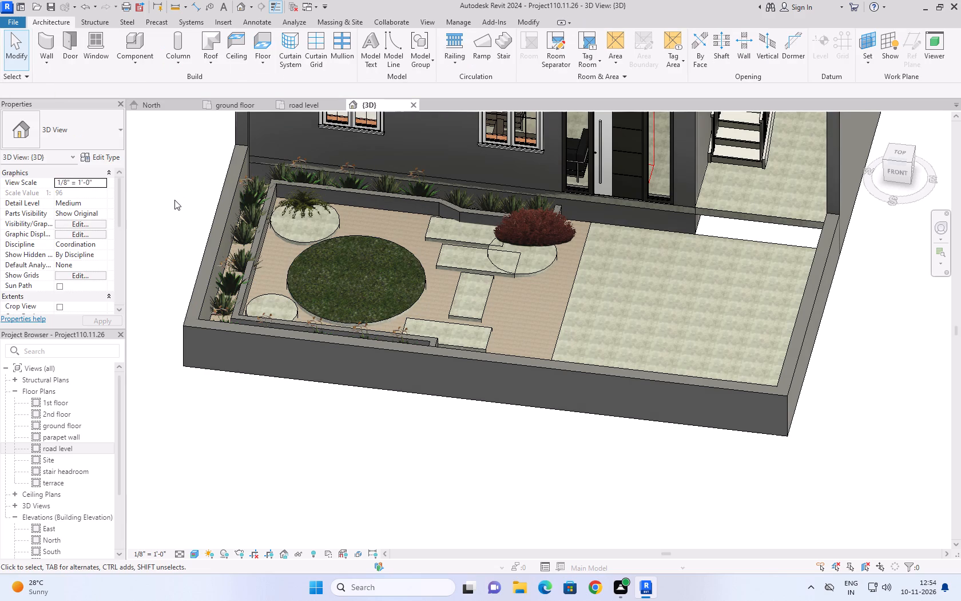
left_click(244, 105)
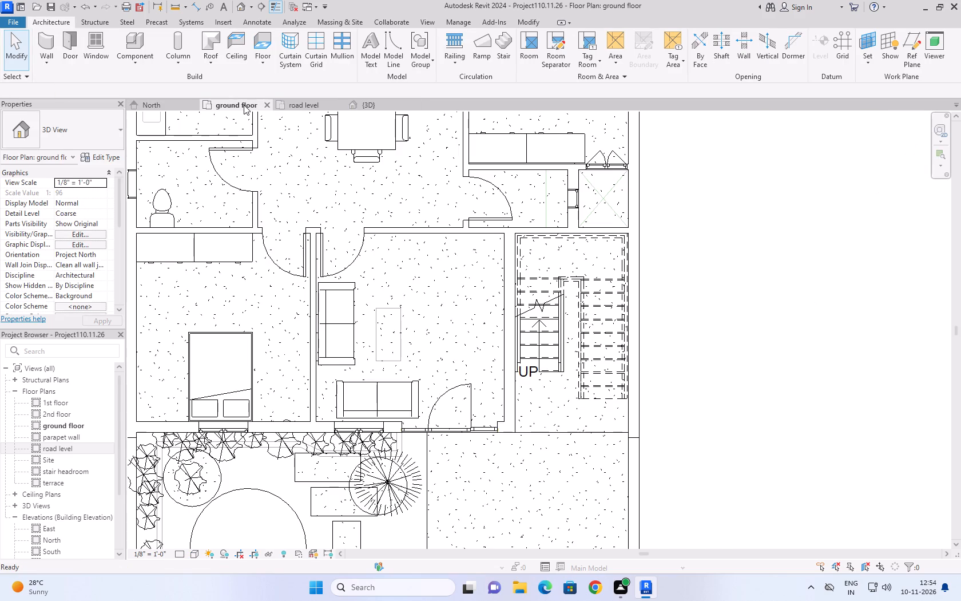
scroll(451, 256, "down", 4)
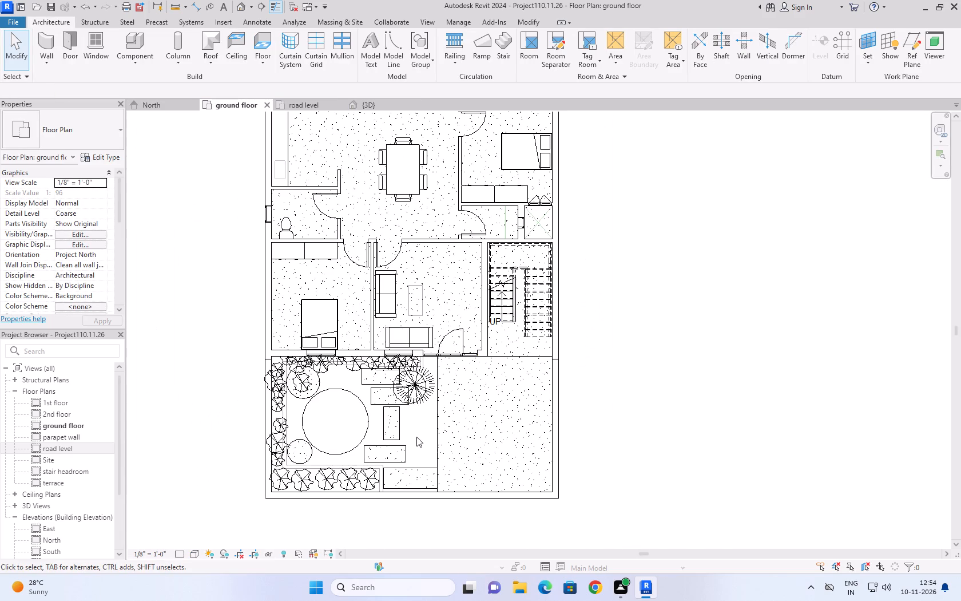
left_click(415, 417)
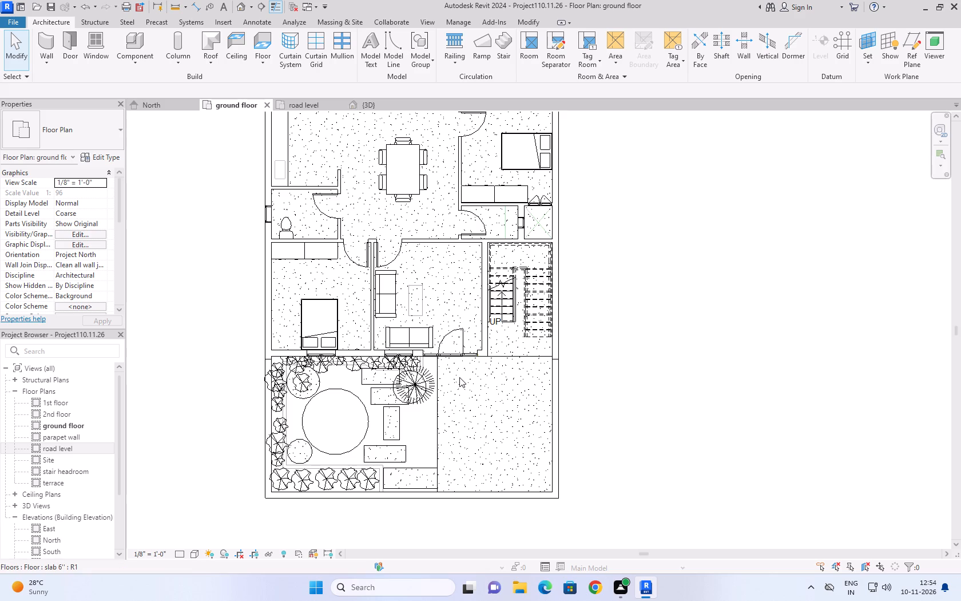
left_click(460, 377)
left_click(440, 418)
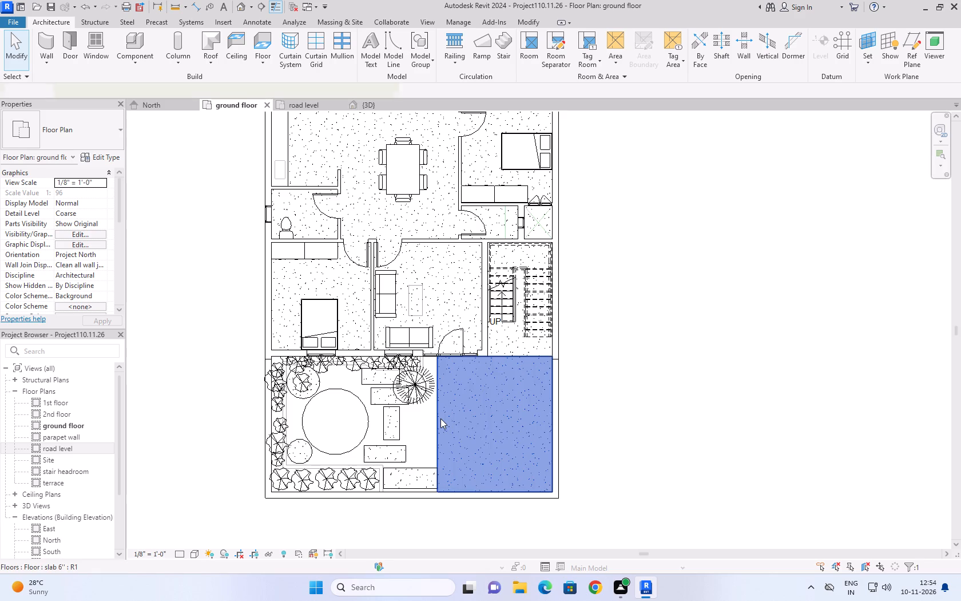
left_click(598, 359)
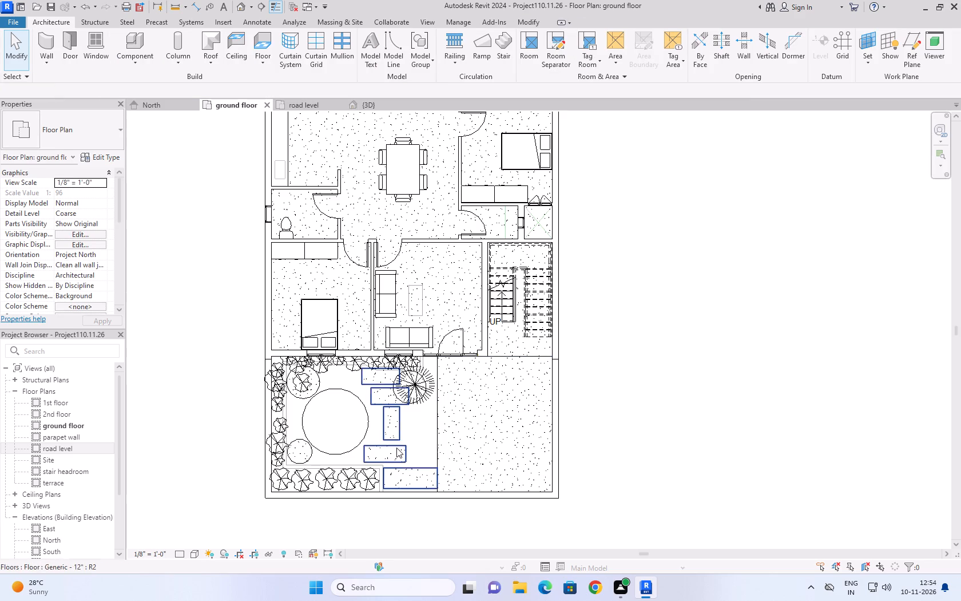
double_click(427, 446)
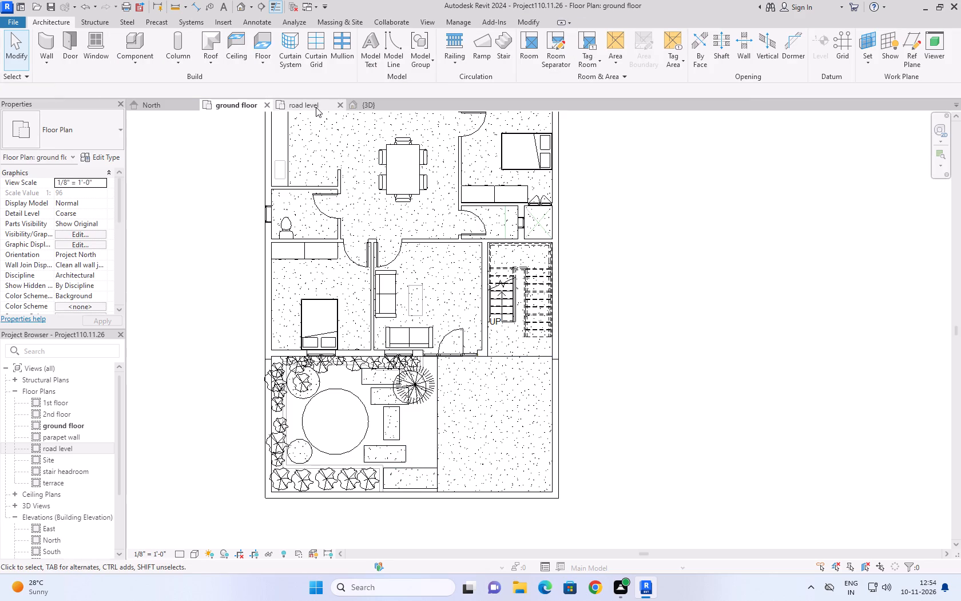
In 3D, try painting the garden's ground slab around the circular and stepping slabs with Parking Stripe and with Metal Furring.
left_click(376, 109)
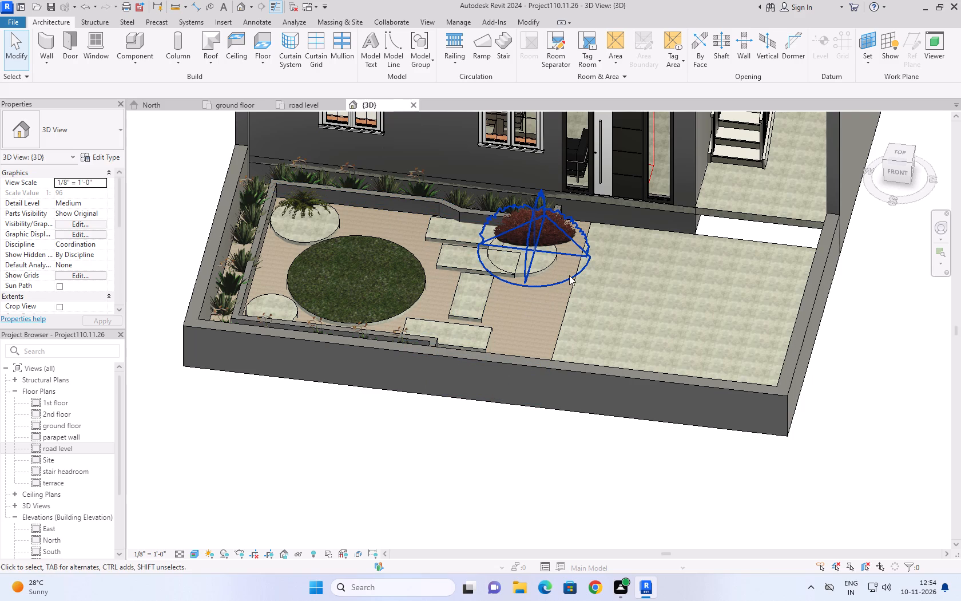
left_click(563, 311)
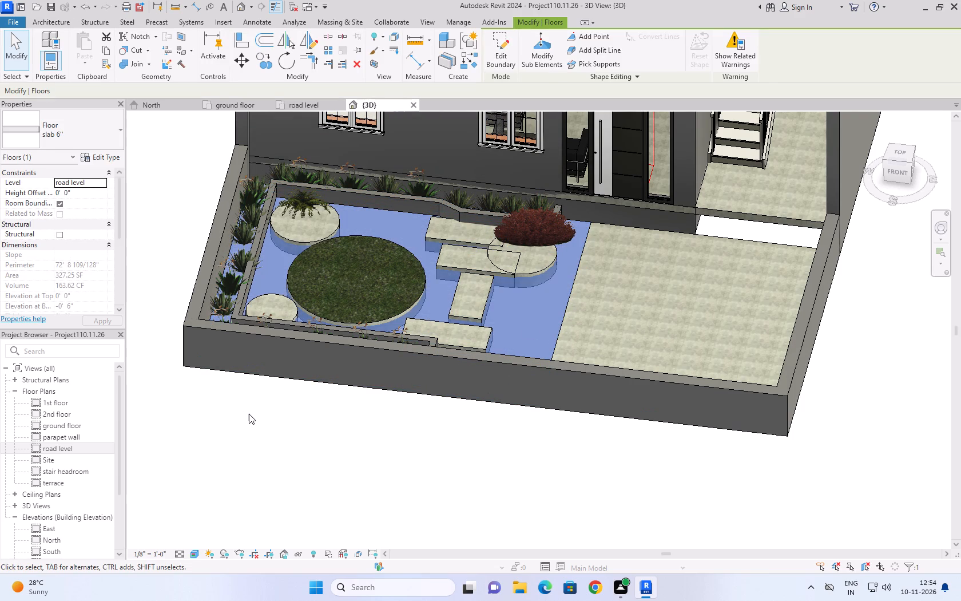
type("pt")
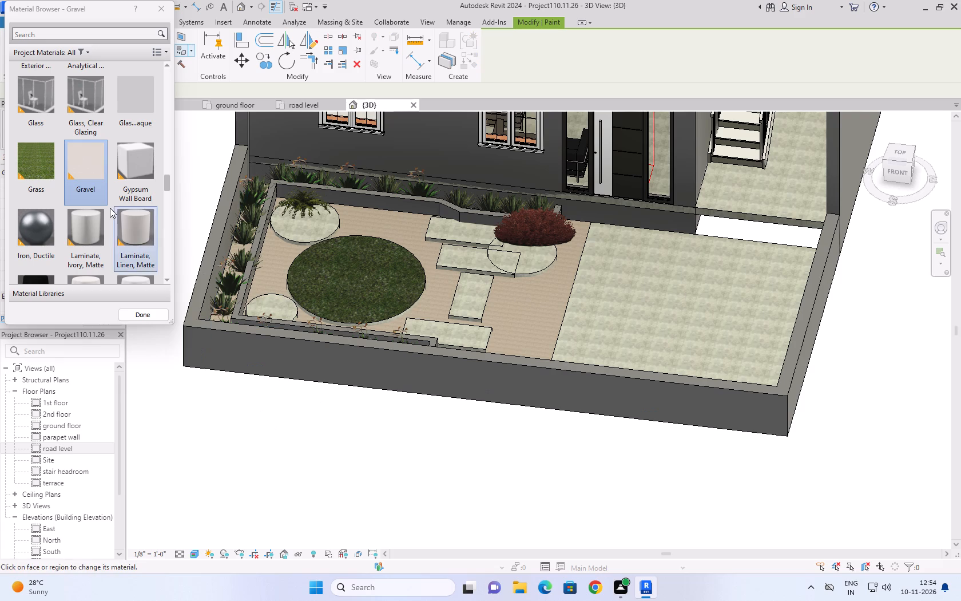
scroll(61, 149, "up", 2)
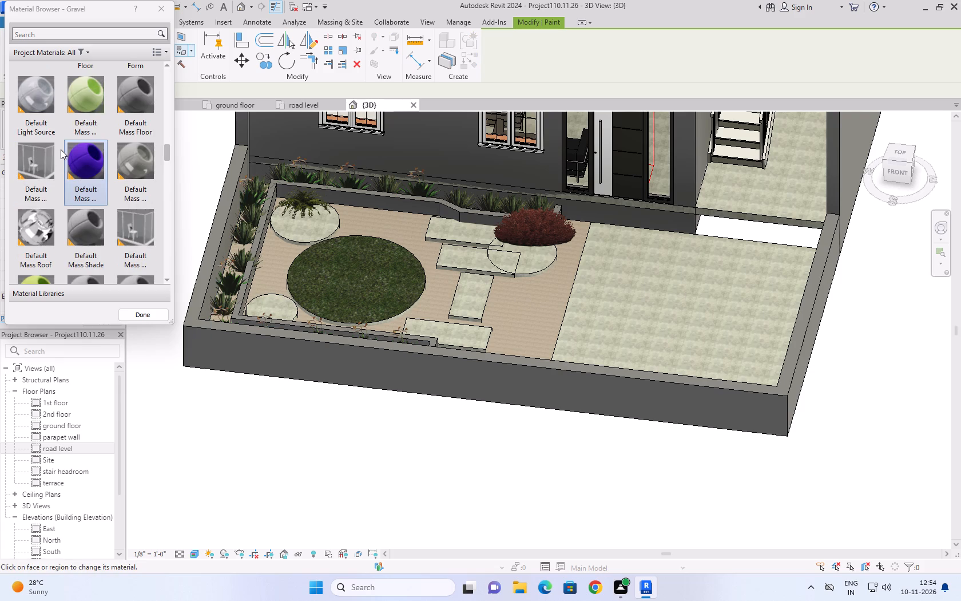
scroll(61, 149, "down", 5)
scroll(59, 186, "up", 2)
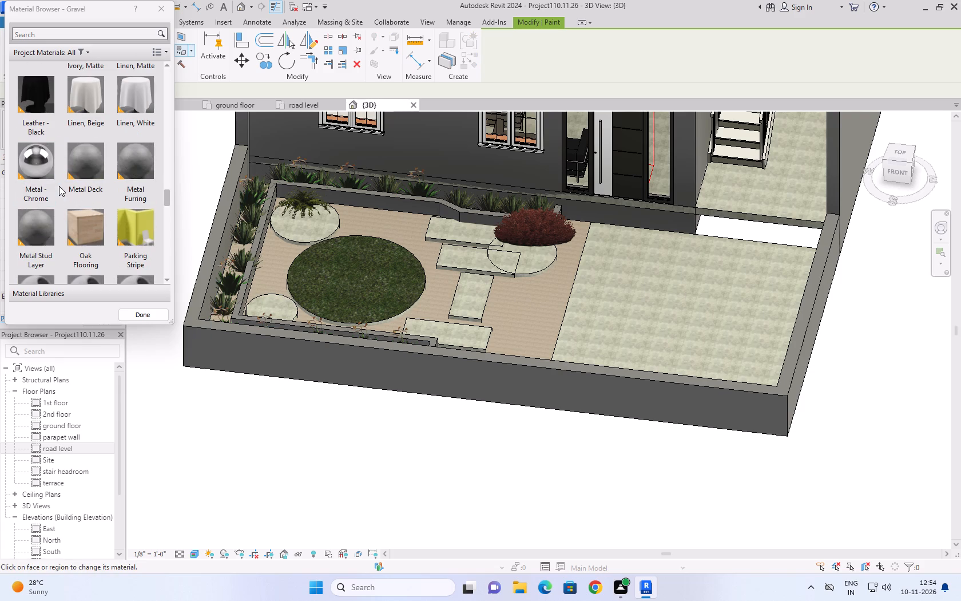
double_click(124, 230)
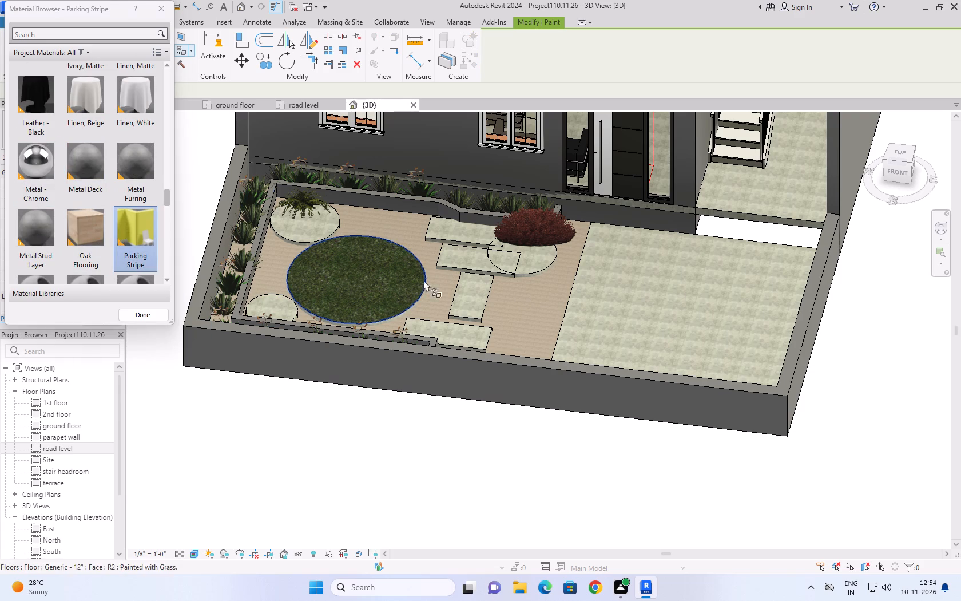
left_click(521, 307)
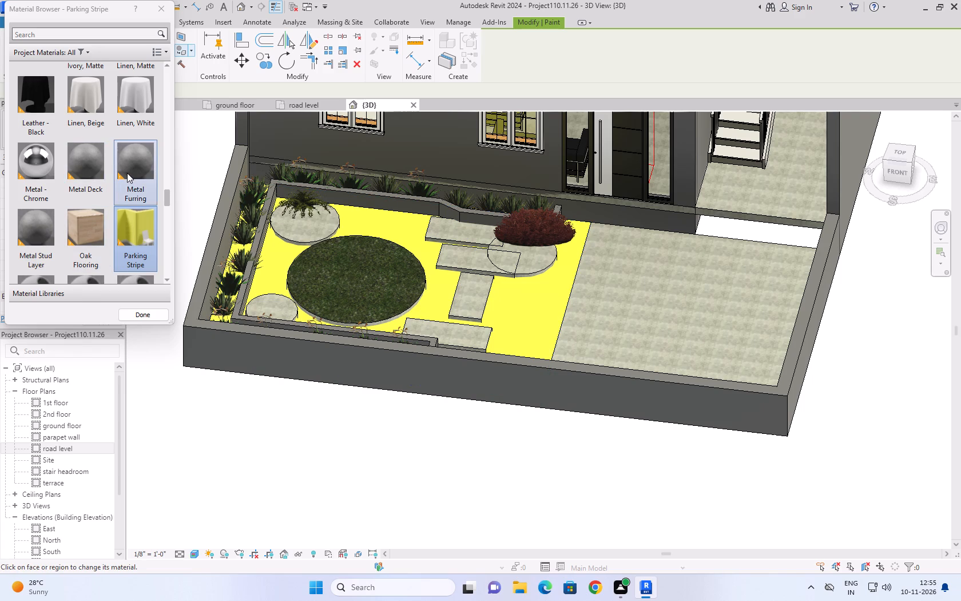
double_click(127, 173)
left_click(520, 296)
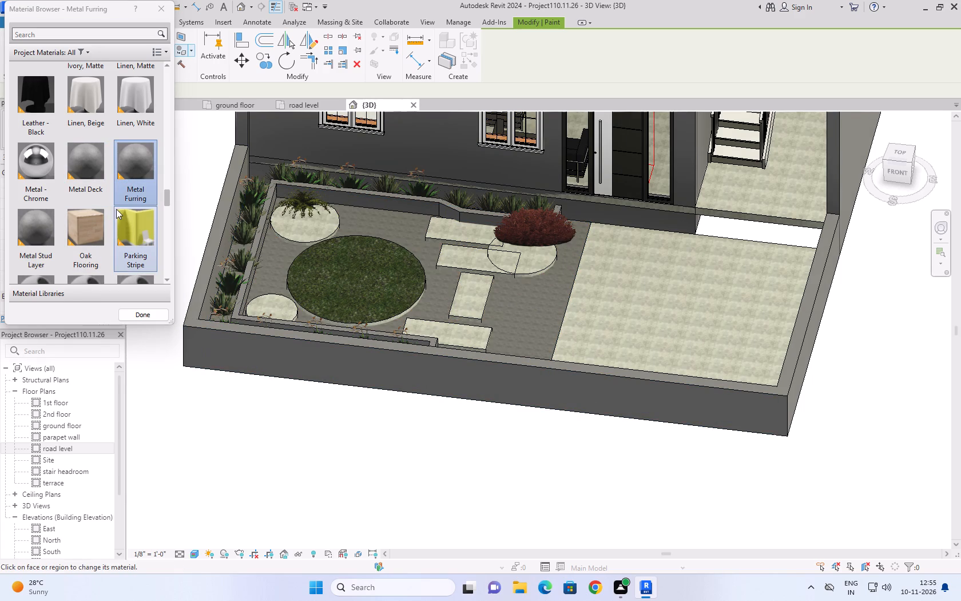
Paint the garden's ground slab around the circular and stepping slabs with the Earth material.
scroll(120, 215, "up", 3)
scroll(119, 215, "down", 1)
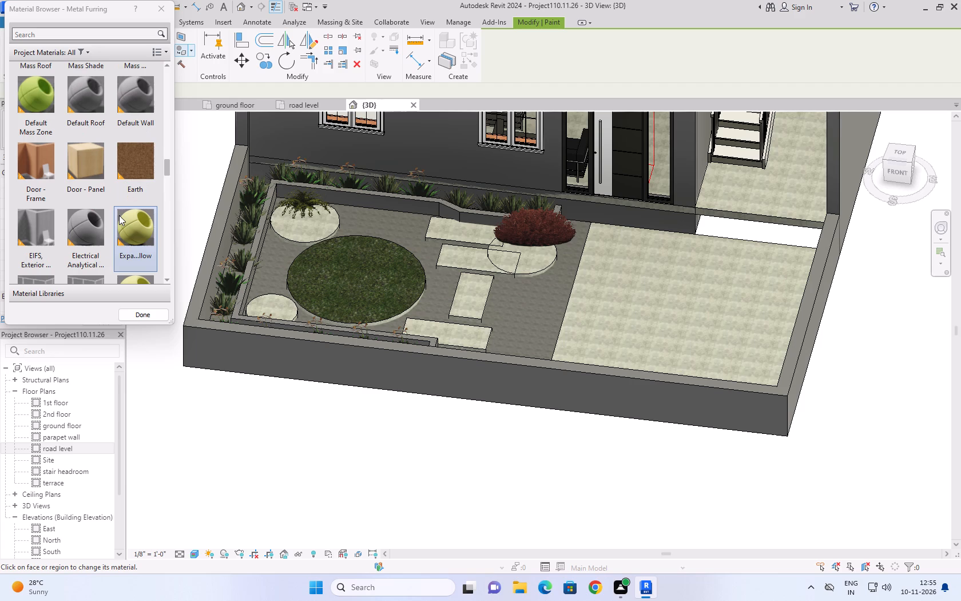
double_click(125, 176)
left_click(522, 302)
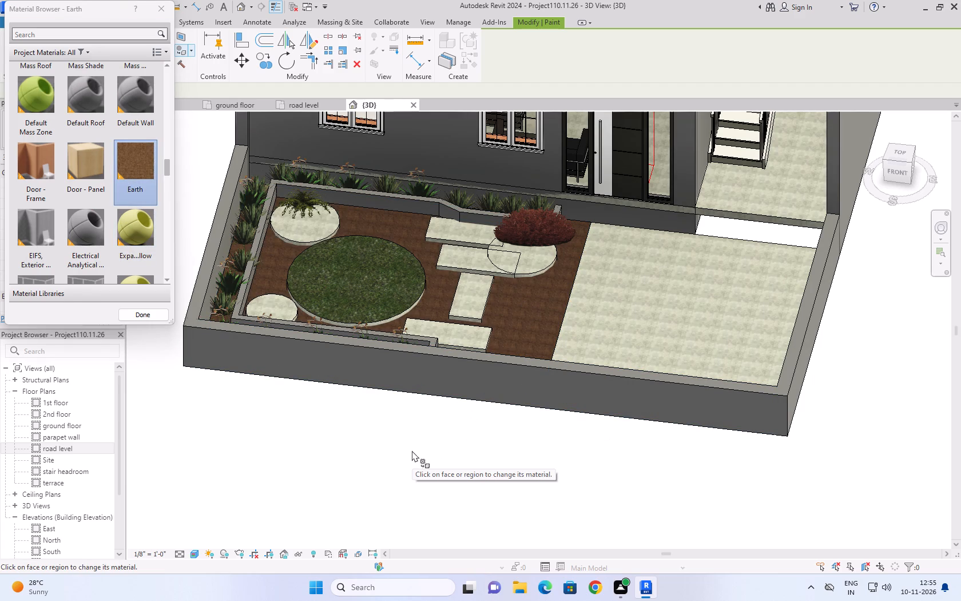
Look through the project materials for other possible finishes, and end painting.
scroll(46, 196, "up", 1)
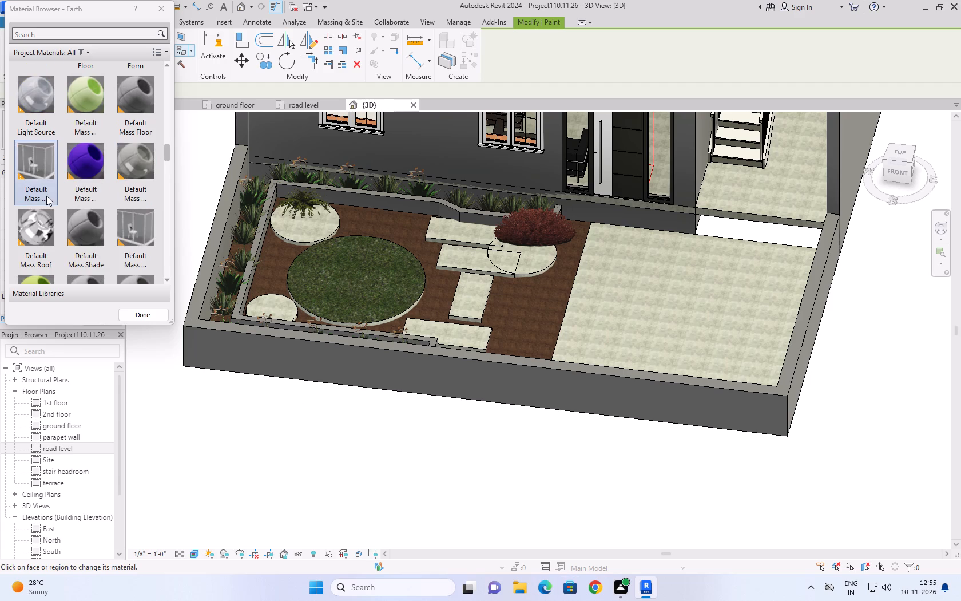
scroll(84, 203, "up", 4)
scroll(84, 203, "down", 3)
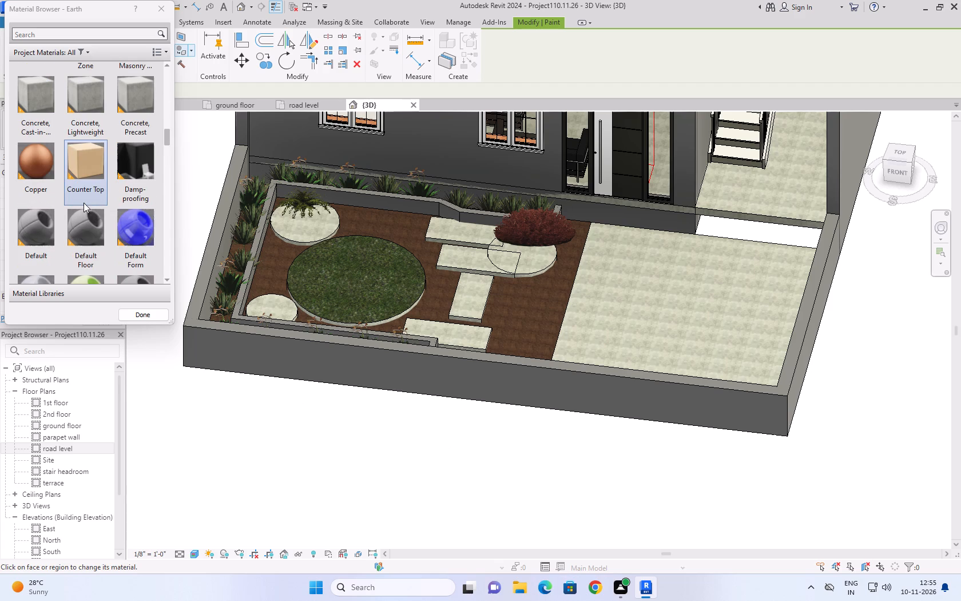
scroll(78, 203, "up", 3)
scroll(78, 203, "down", 1)
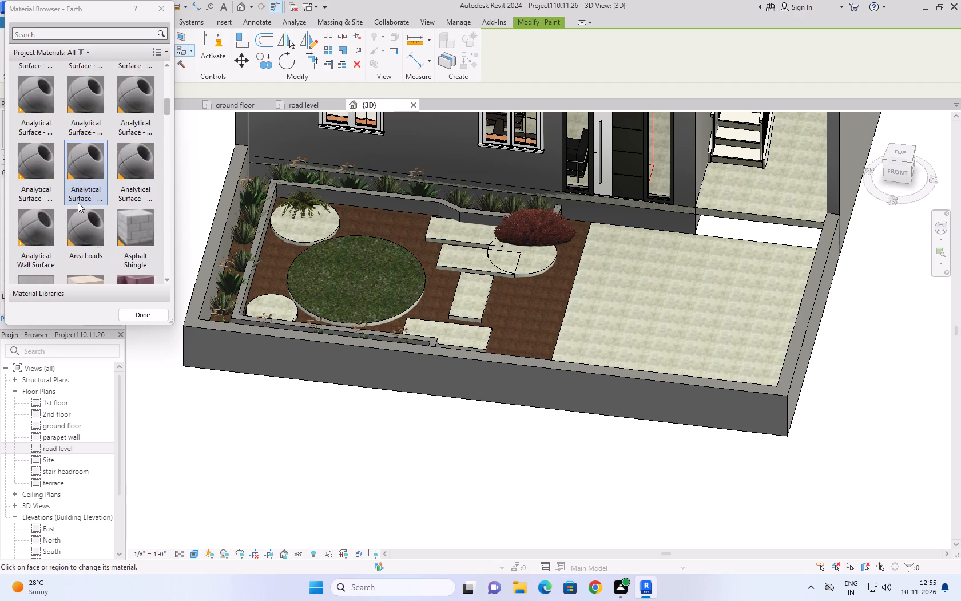
scroll(78, 203, "down", 1)
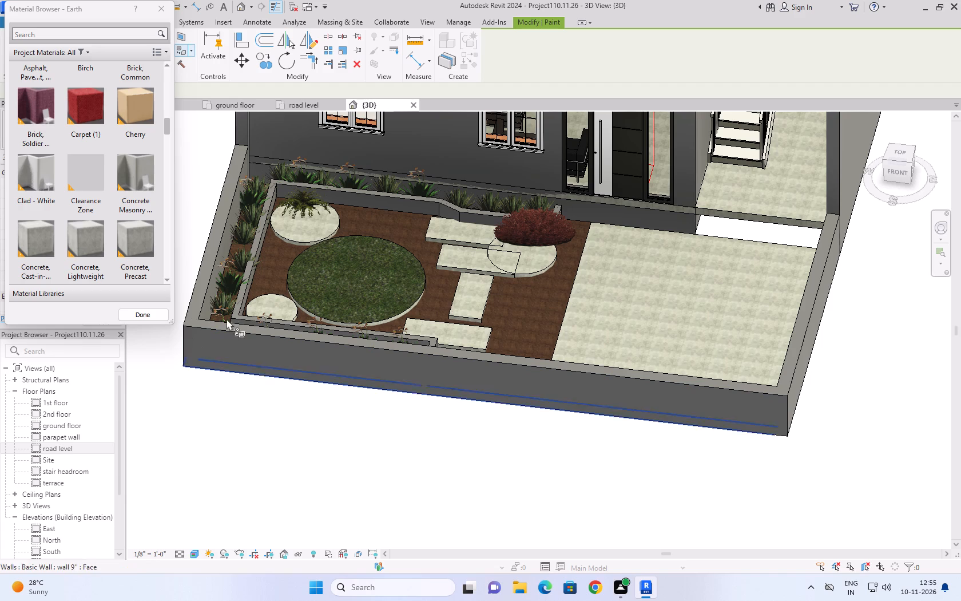
scroll(68, 210, "up", 3)
scroll(68, 210, "down", 3)
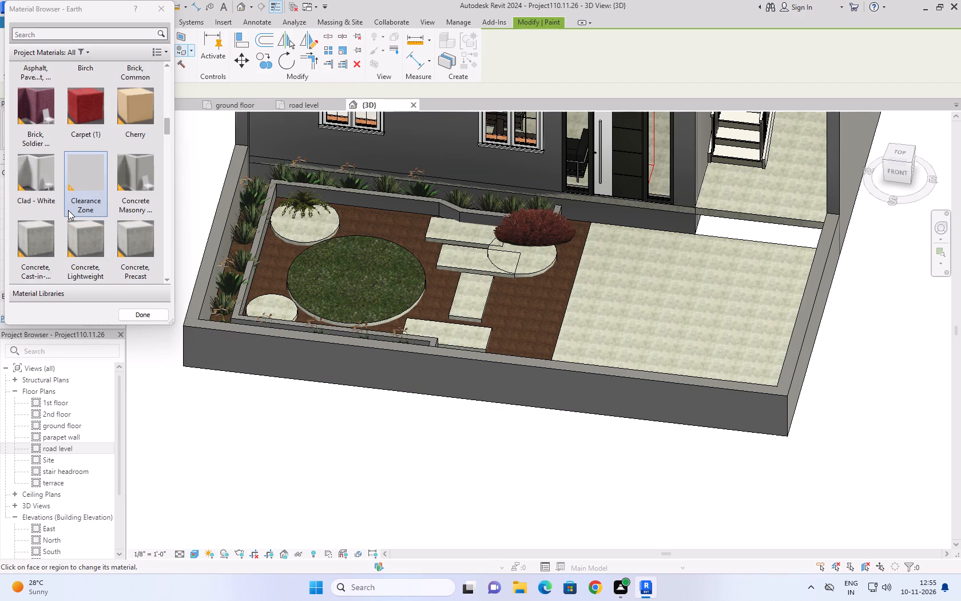
scroll(68, 210, "down", 6)
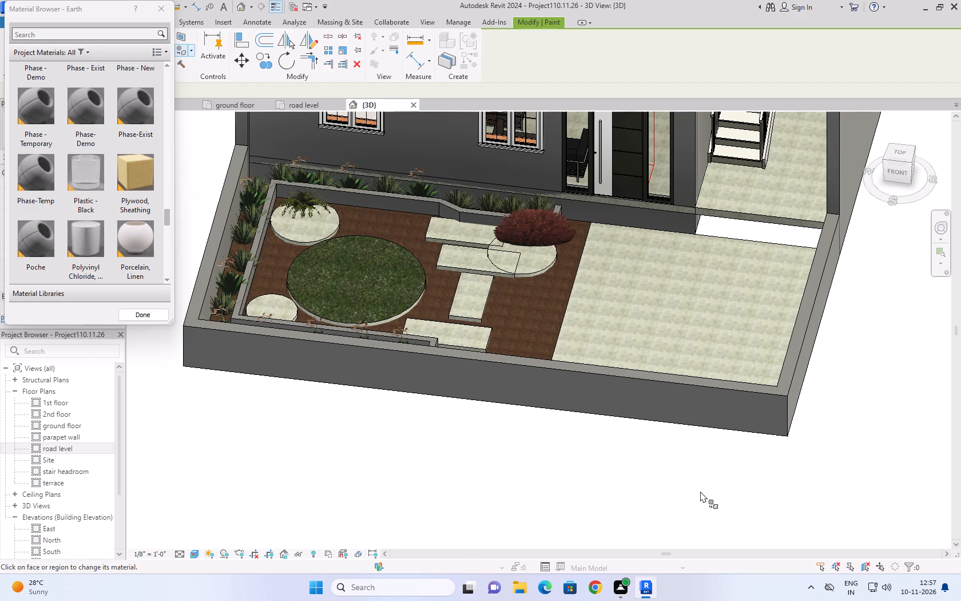
scroll(541, 428, "down", 3)
middle_click_drag(541, 428, 464, 489)
scroll(471, 484, "down", 1)
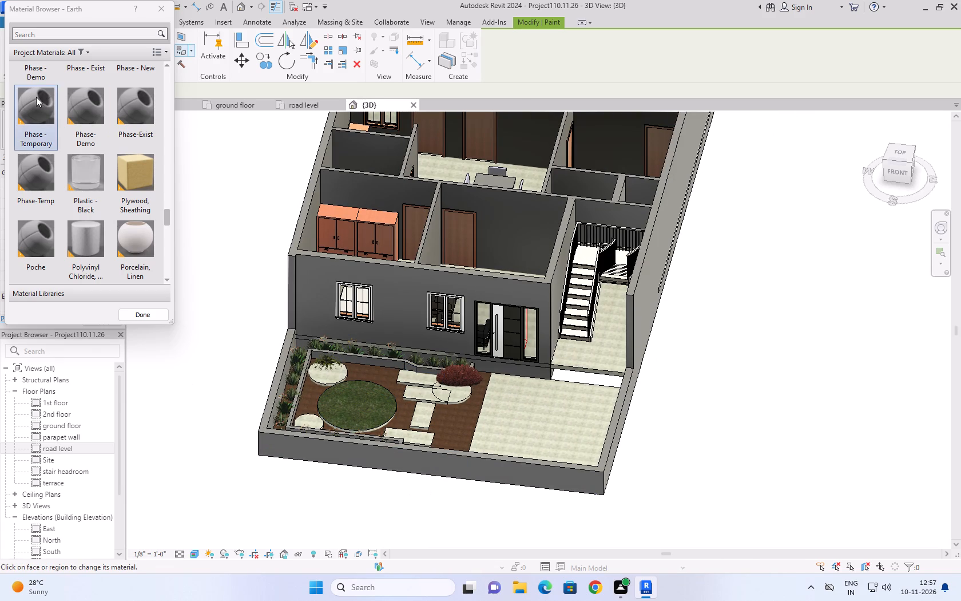
left_click(154, 9)
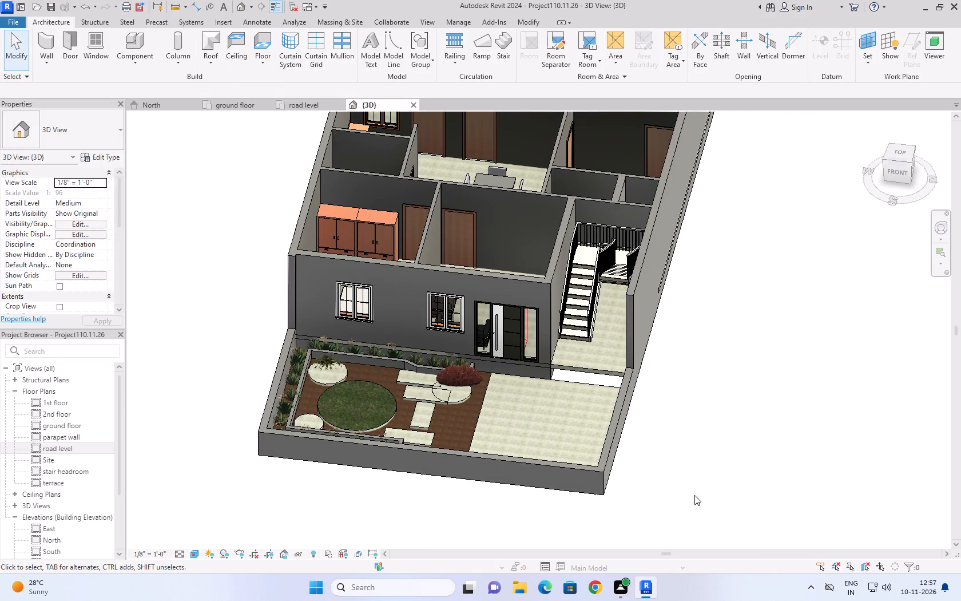
Examine the garden, house front, staircase and paved yard in the 3D view.
left_click(730, 414)
scroll(442, 402, "up", 3)
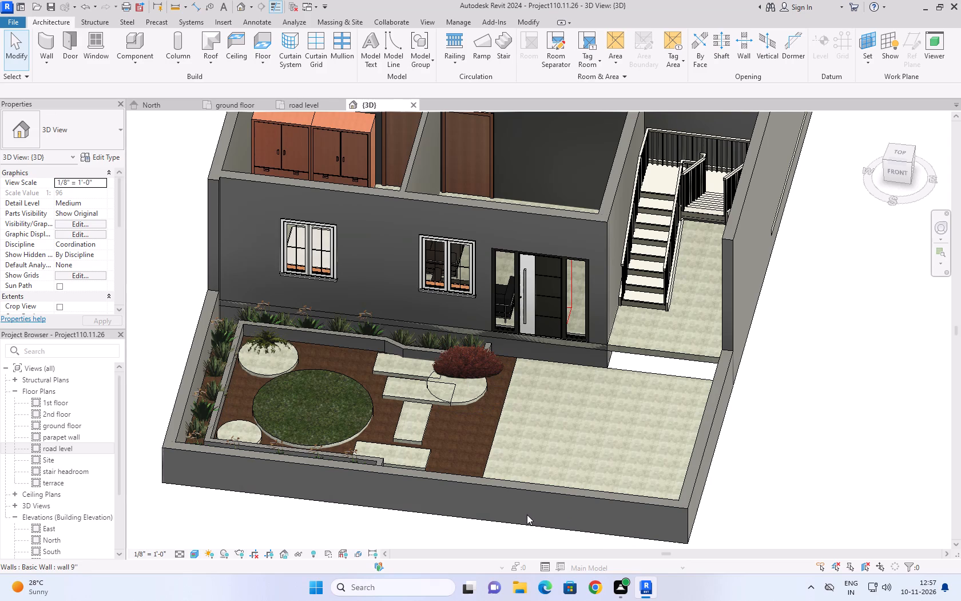
scroll(529, 513, "down", 2)
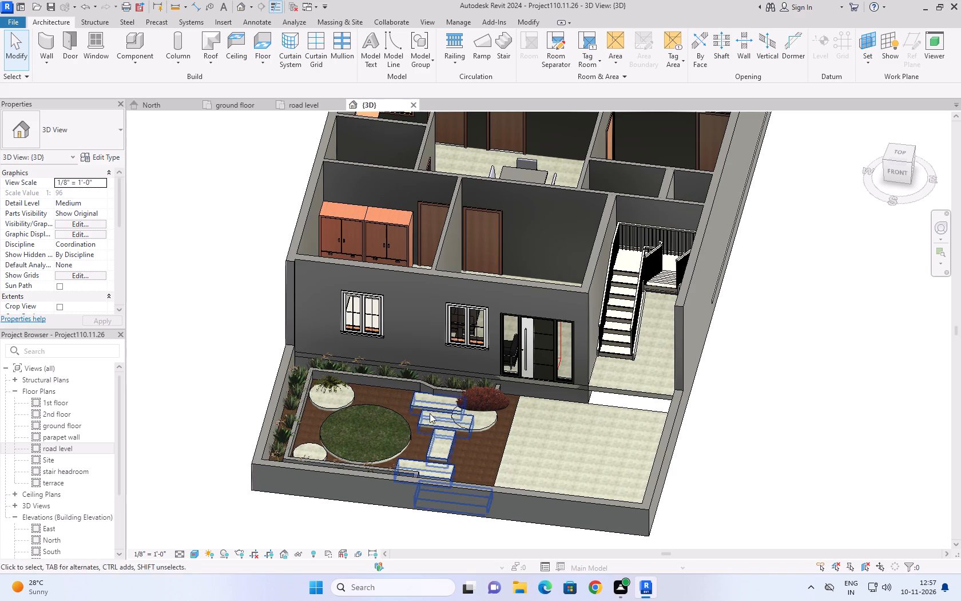
scroll(432, 449, "up", 3)
scroll(432, 449, "down", 2)
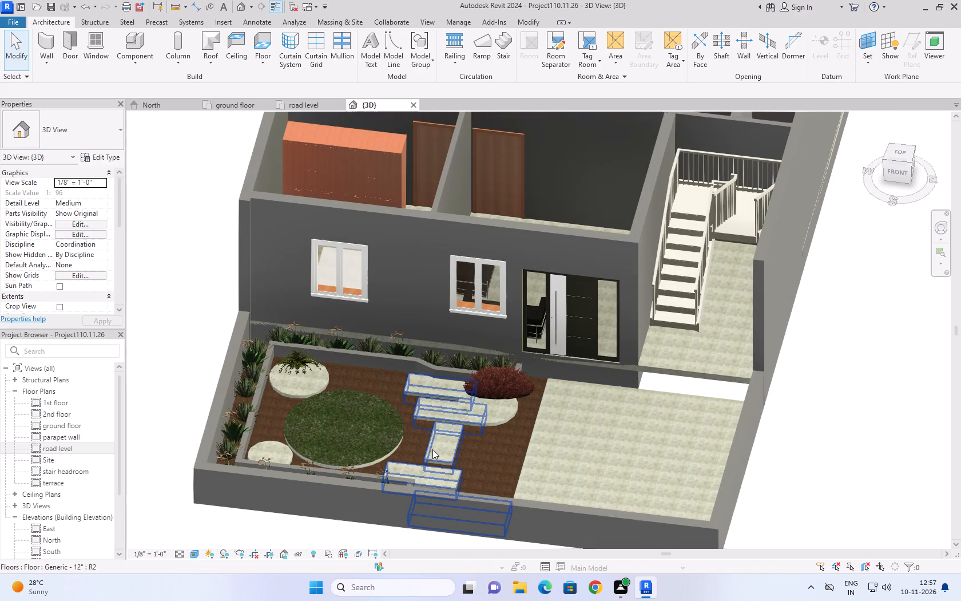
scroll(432, 449, "up", 1)
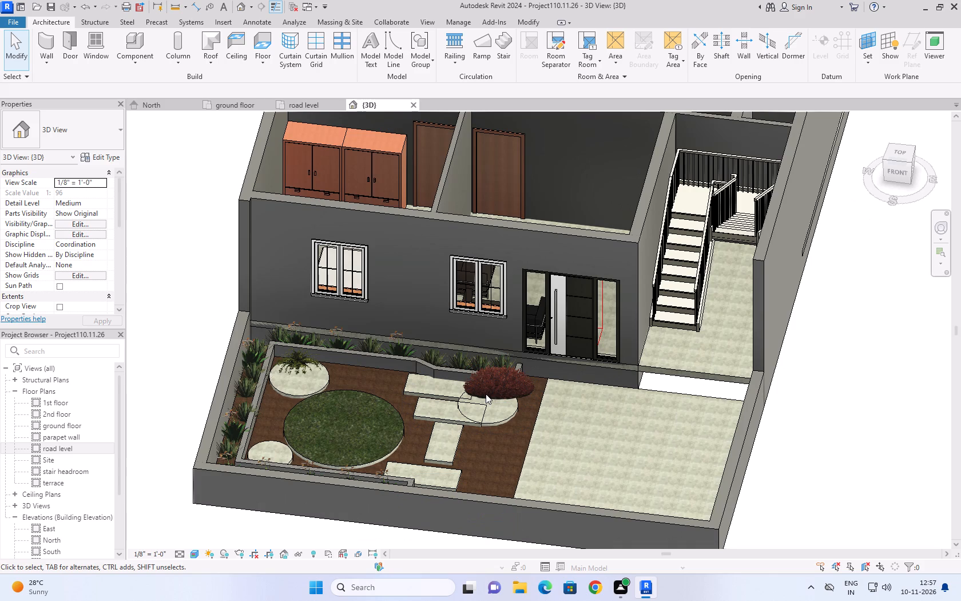
scroll(486, 395, "down", 4)
scroll(740, 470, "up", 4)
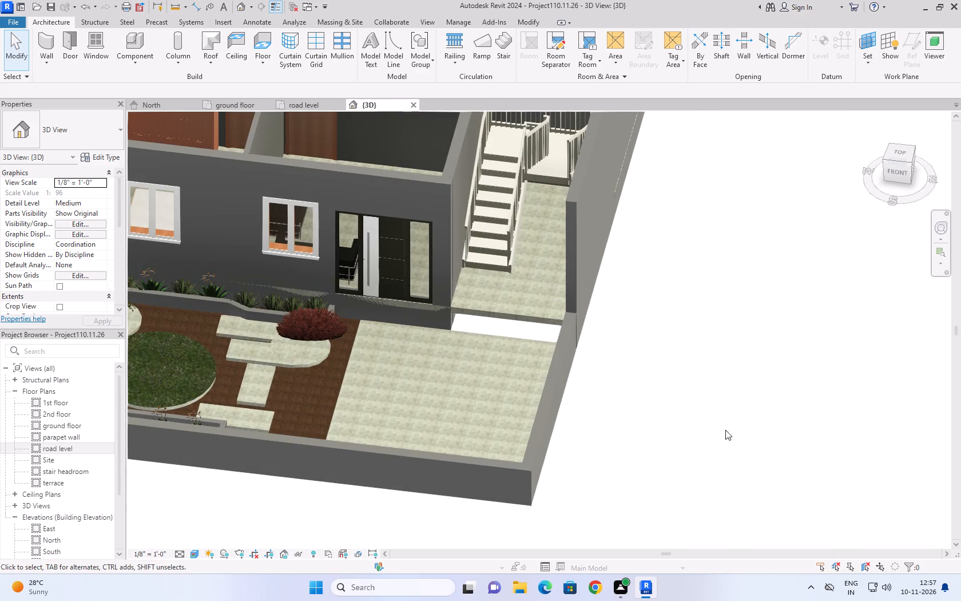
In the road level plan, set the structure layer thickness of the staircase floor's slab 6" type to 2'.
left_click(306, 109)
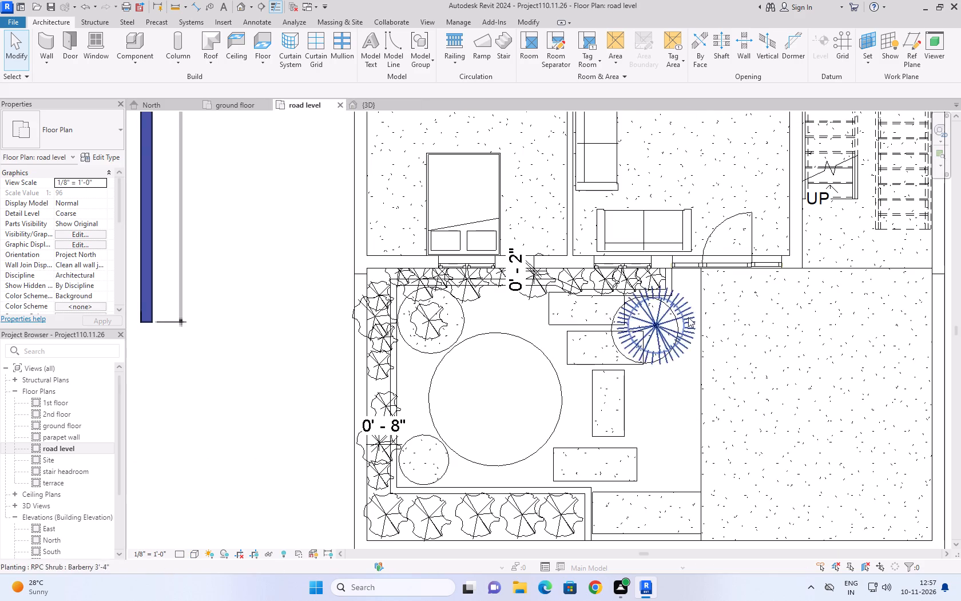
middle_click_drag(773, 275, 503, 340)
left_click(575, 330)
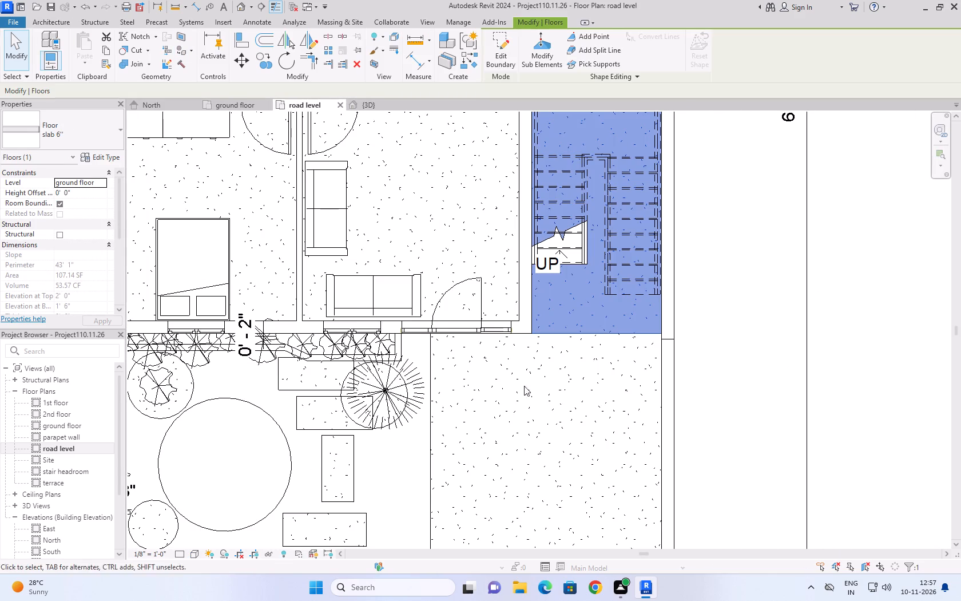
left_click(112, 163)
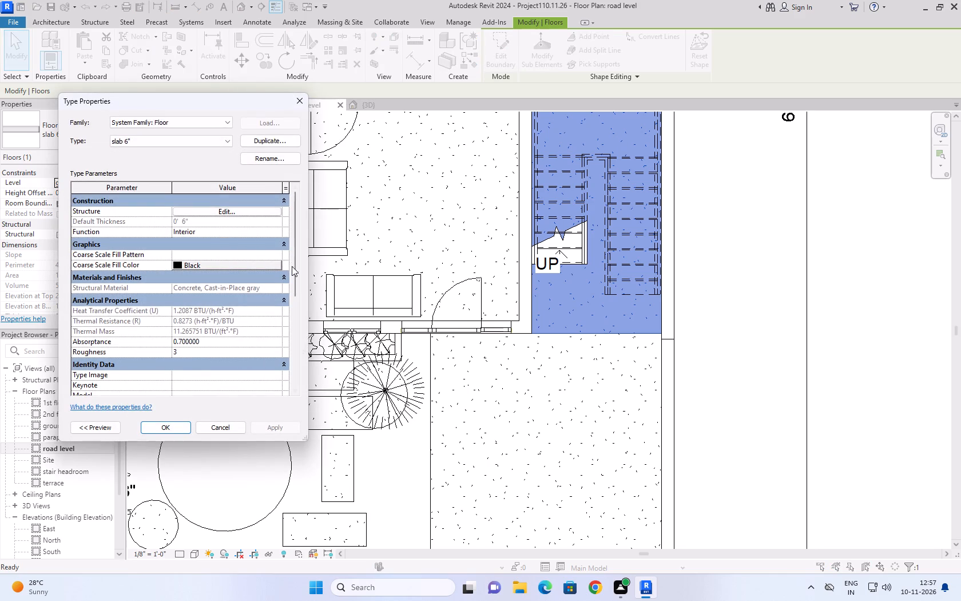
left_click(231, 215)
left_click(190, 235)
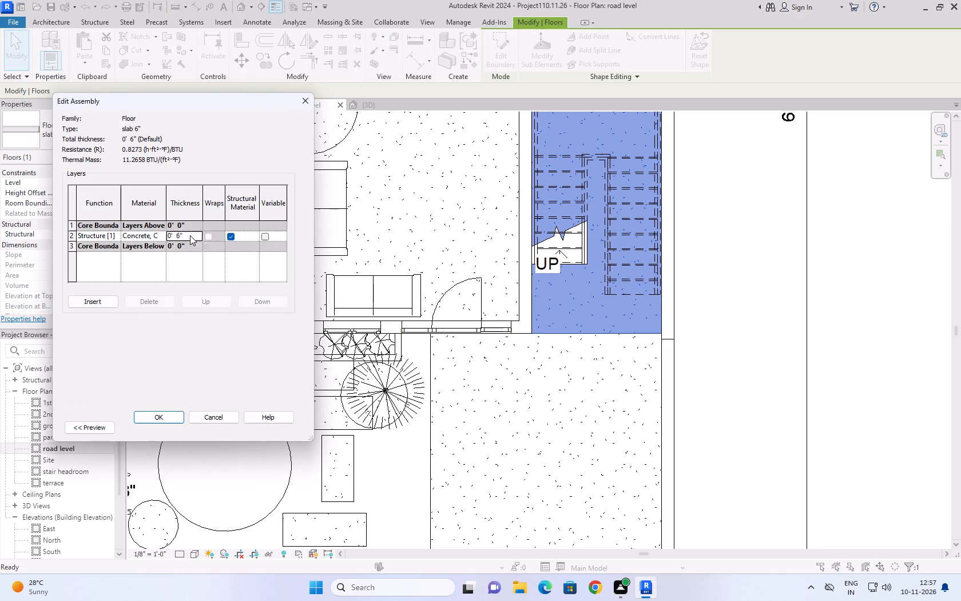
type("2'")
left_click(167, 413)
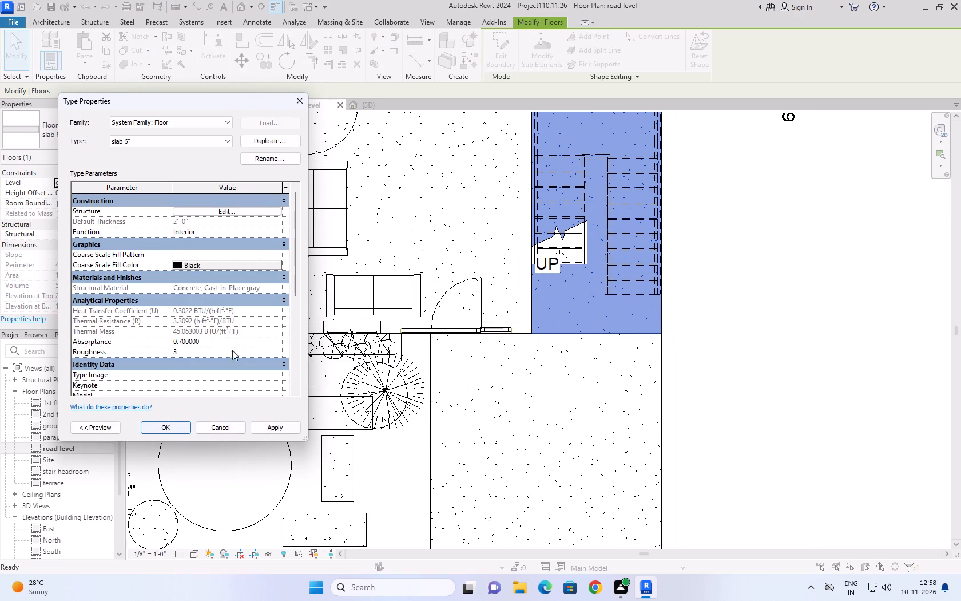
Rename the staircase floor's type as slab 2' and apply the type changes.
left_click(263, 160)
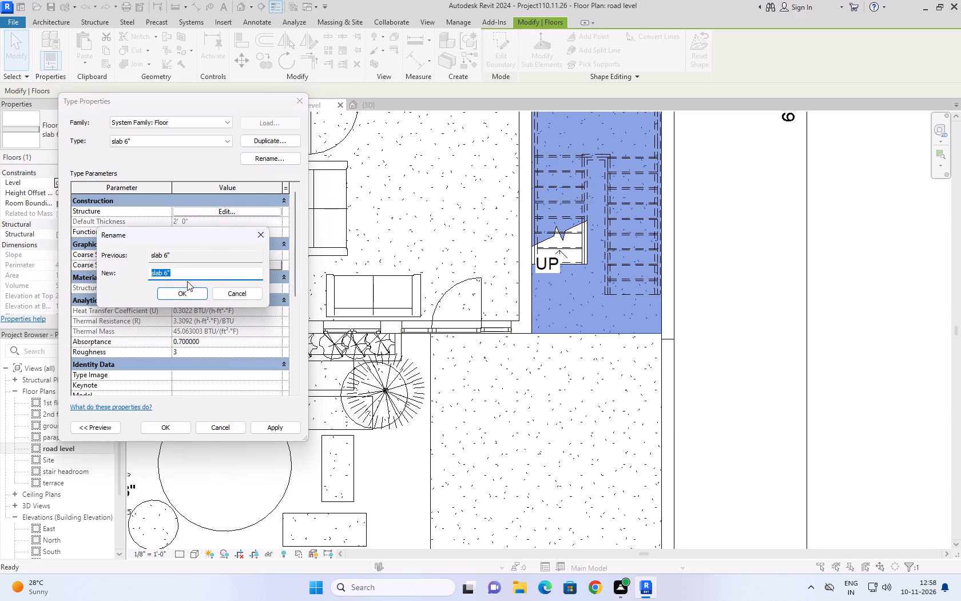
left_click(189, 276)
key("BackSpace")
key("BackSpace")
key("BackSpace")
type("2'")
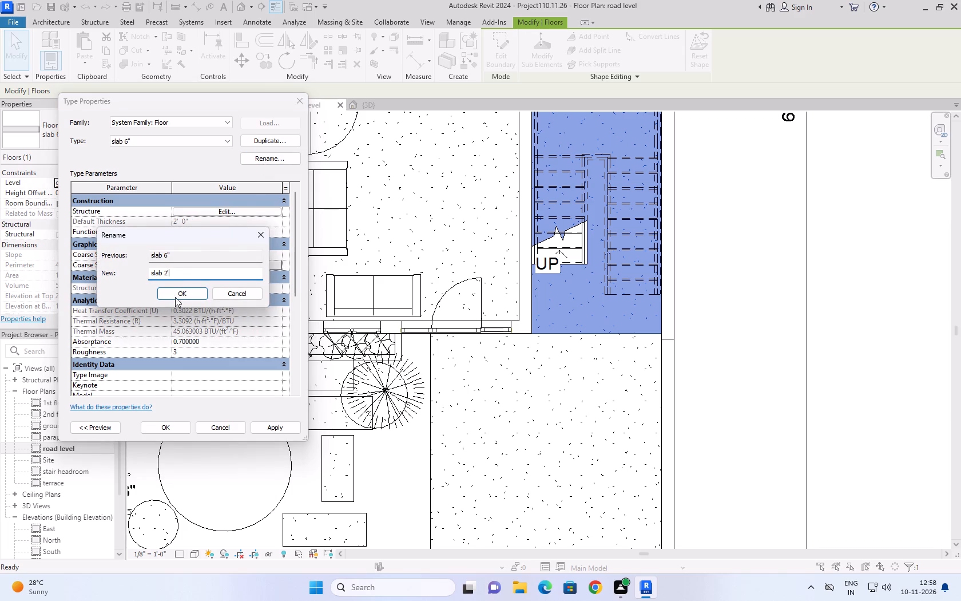
left_click(172, 292)
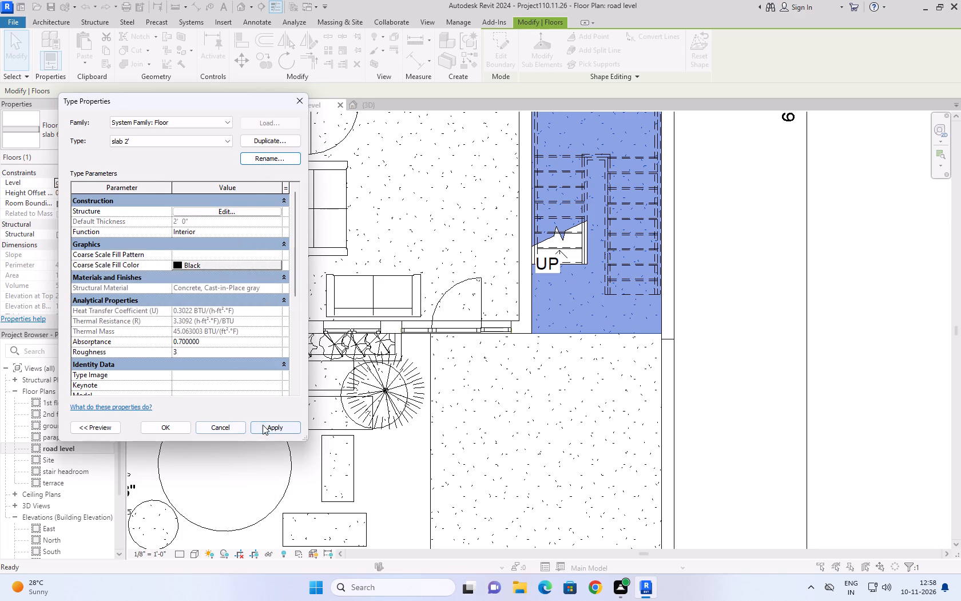
left_click(263, 425)
left_click(160, 425)
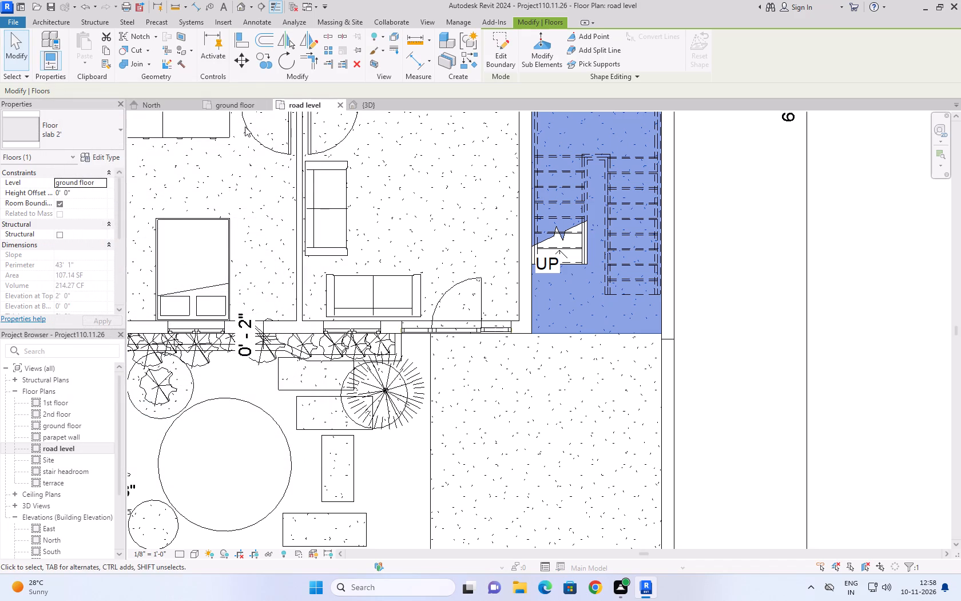
Examine the thickened slabs in 3D and from the house's right side, and check the staircase floor in the road level plan.
left_click(360, 107)
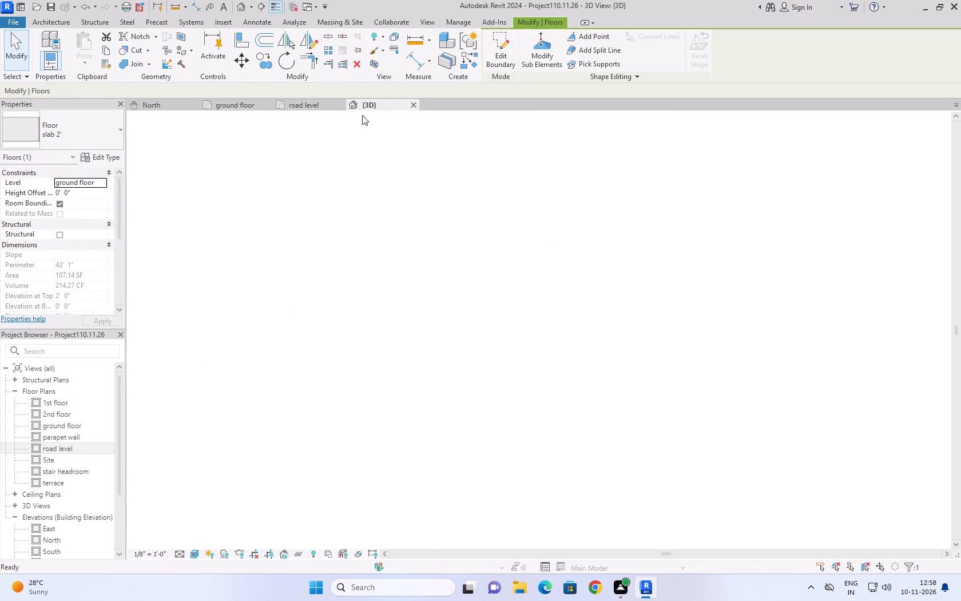
left_click(685, 313)
scroll(685, 313, "down", 3)
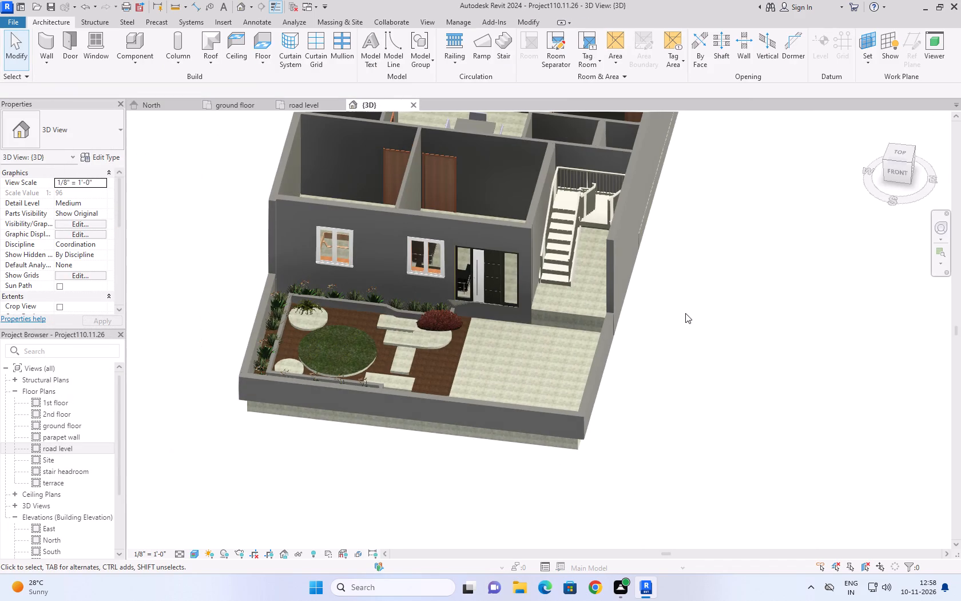
scroll(672, 318, "down", 1)
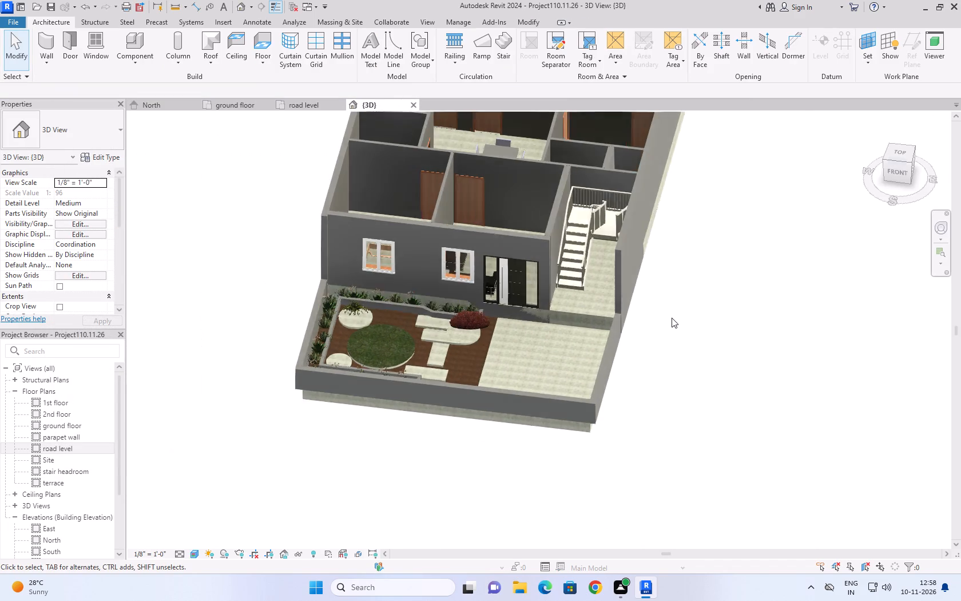
scroll(672, 318, "down", 1)
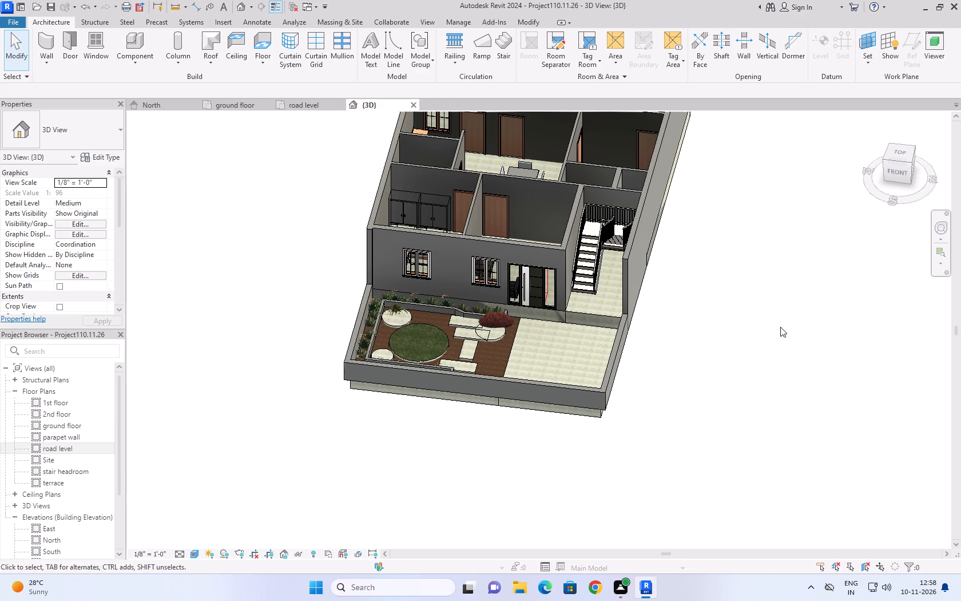
left_click(873, 120)
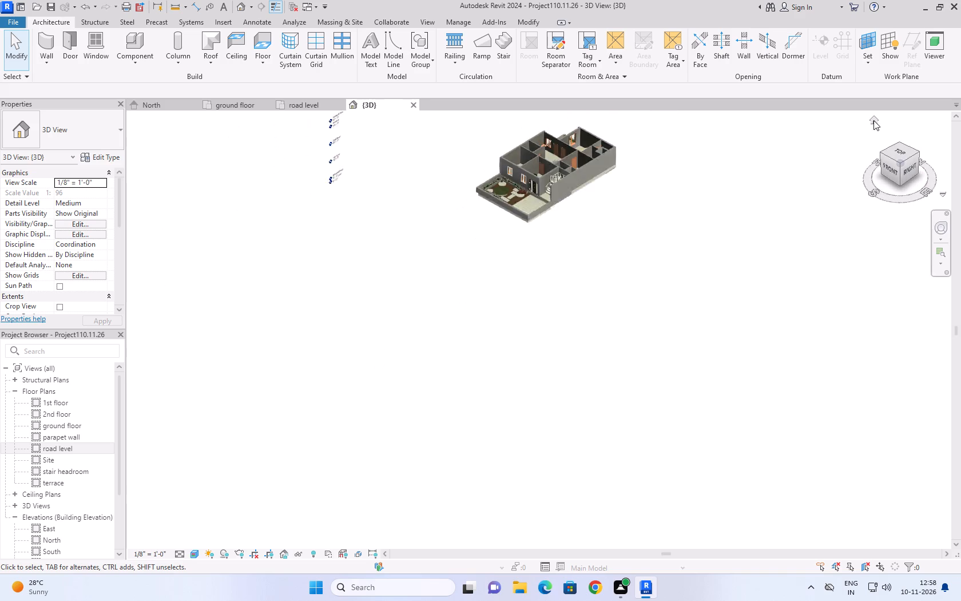
left_click(910, 169)
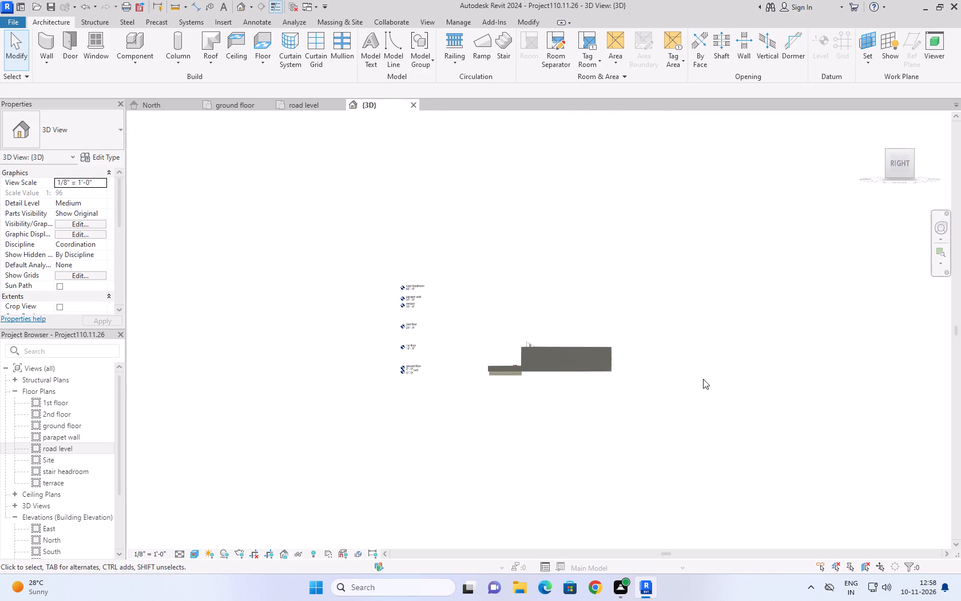
scroll(507, 367, "up", 10)
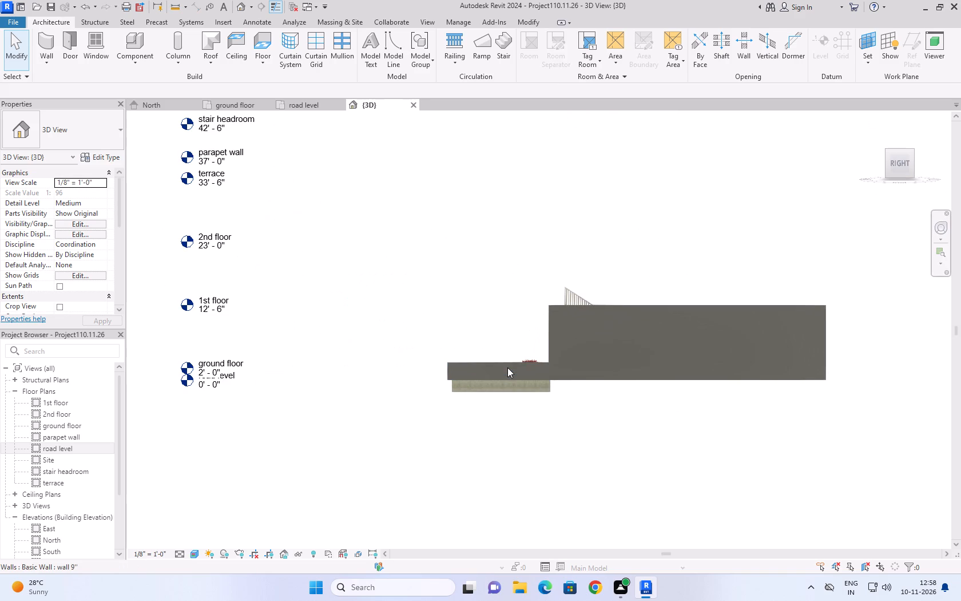
scroll(507, 367, "up", 1)
left_click(569, 400)
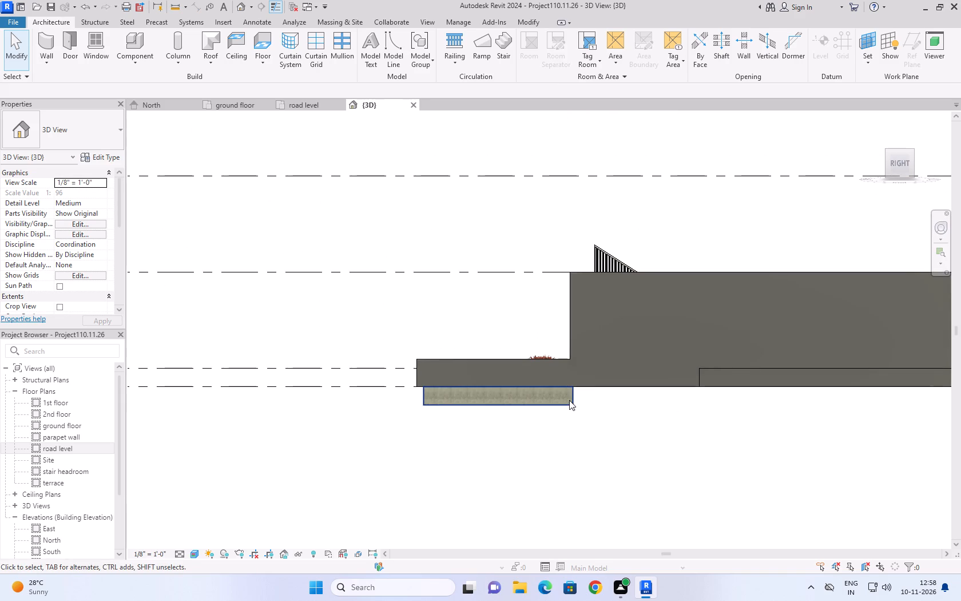
left_click(567, 453)
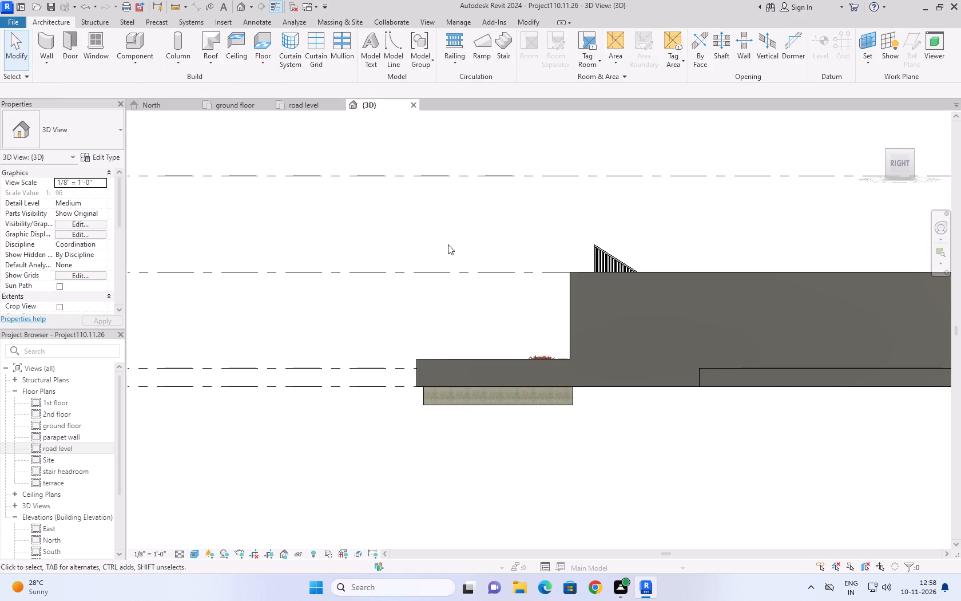
left_click(299, 101)
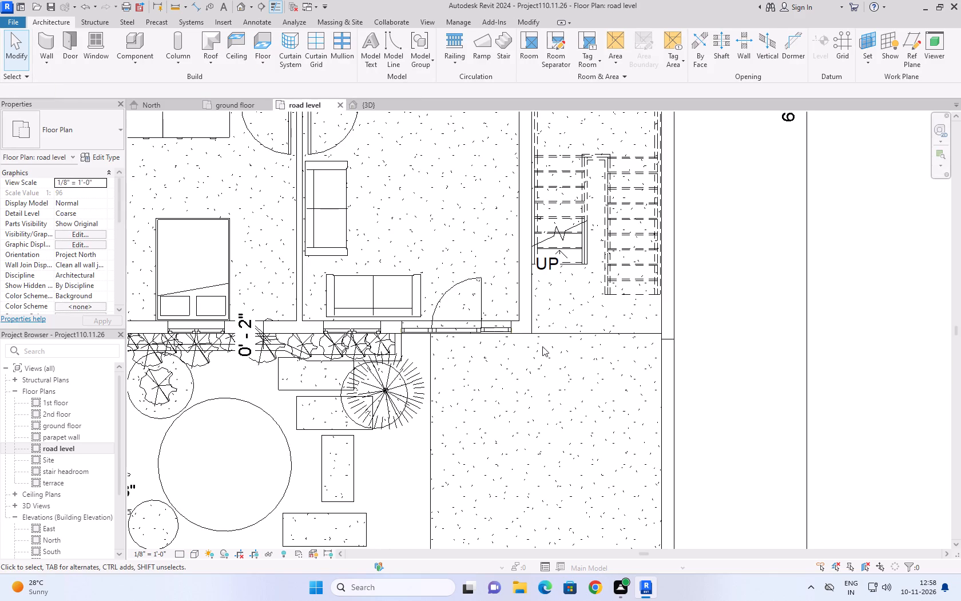
left_click(579, 330)
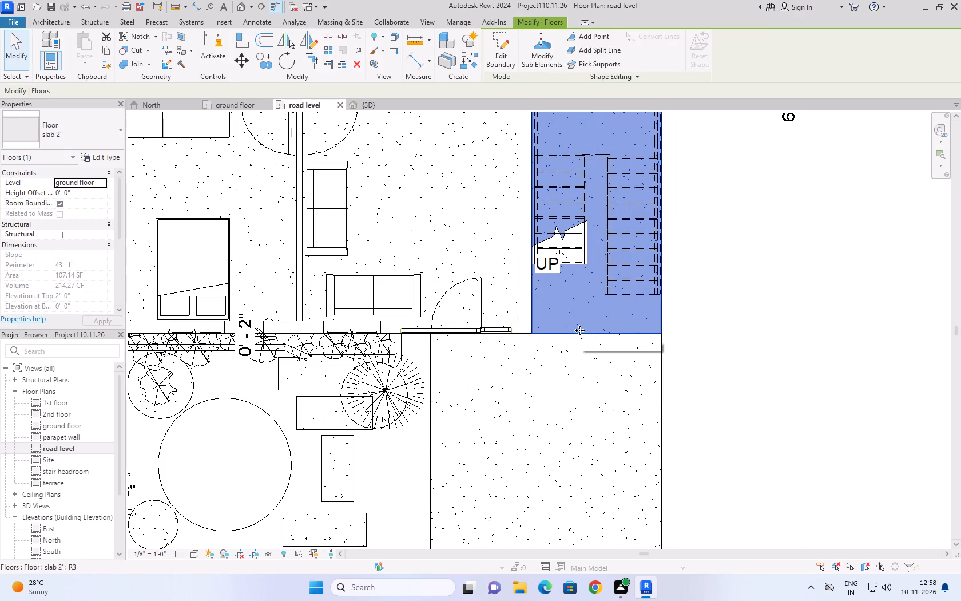
left_click(765, 332)
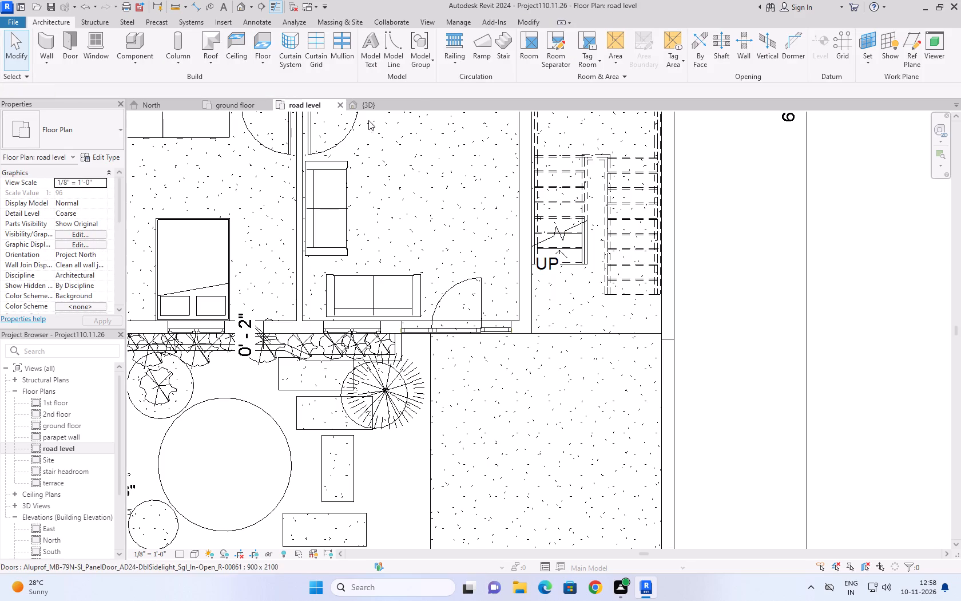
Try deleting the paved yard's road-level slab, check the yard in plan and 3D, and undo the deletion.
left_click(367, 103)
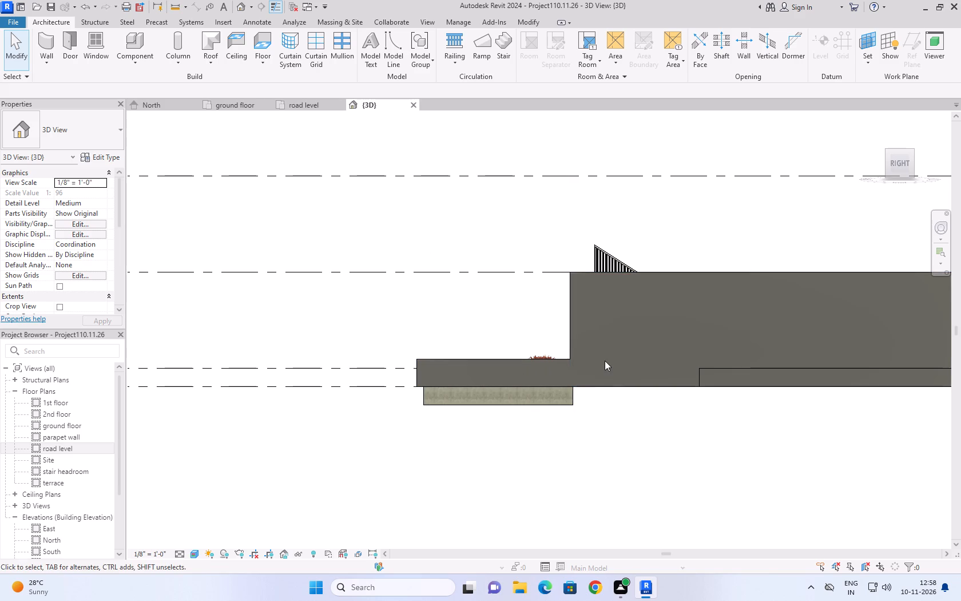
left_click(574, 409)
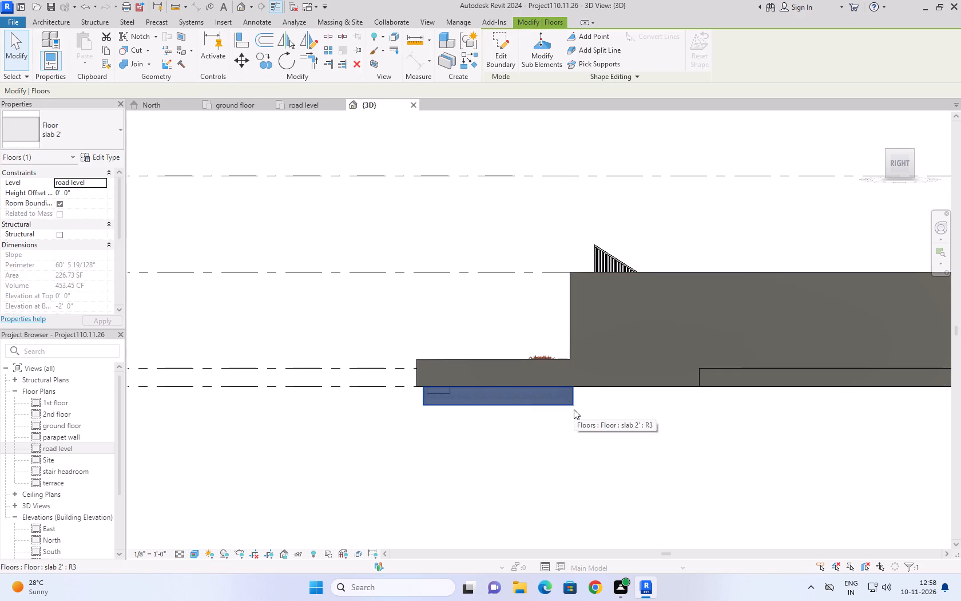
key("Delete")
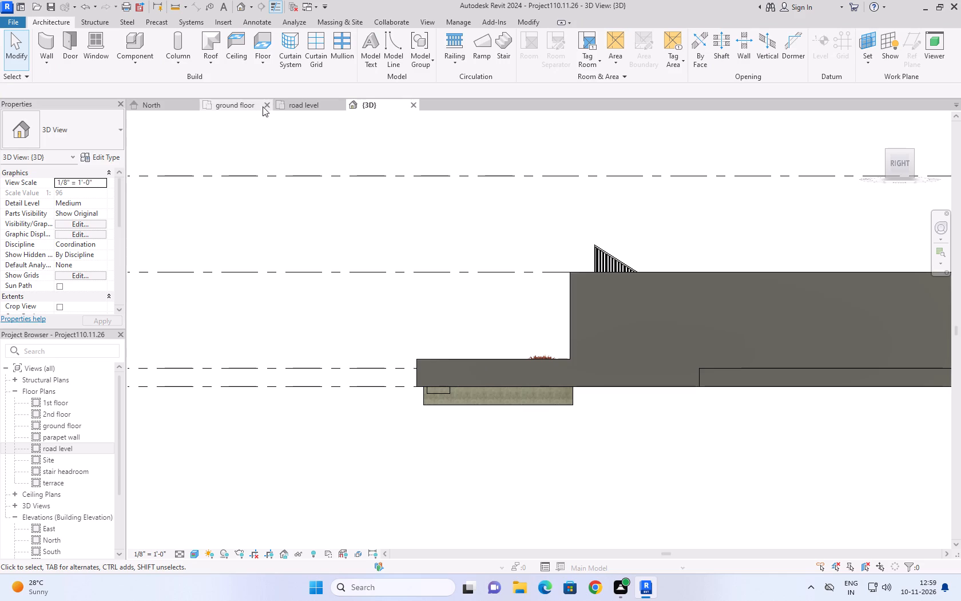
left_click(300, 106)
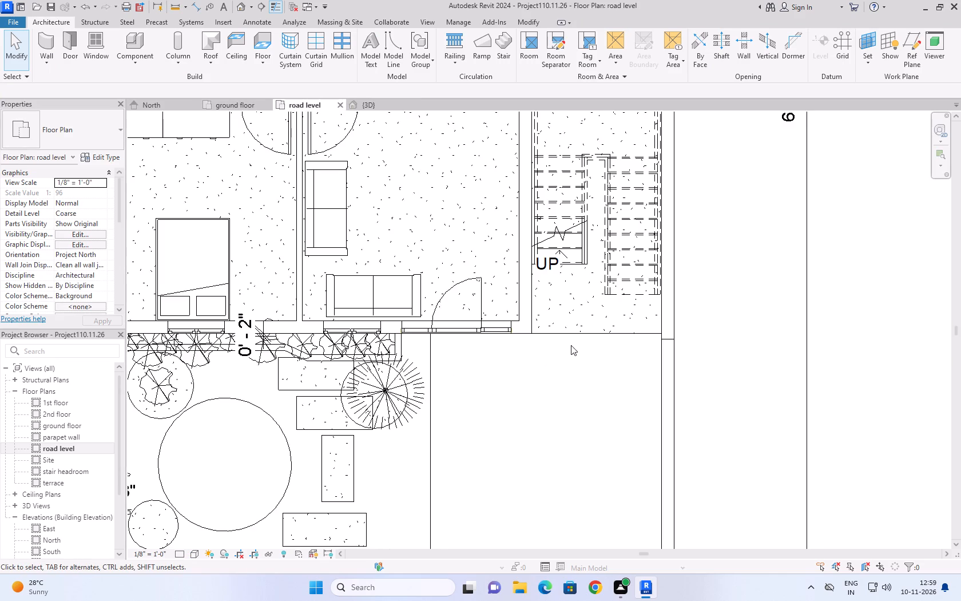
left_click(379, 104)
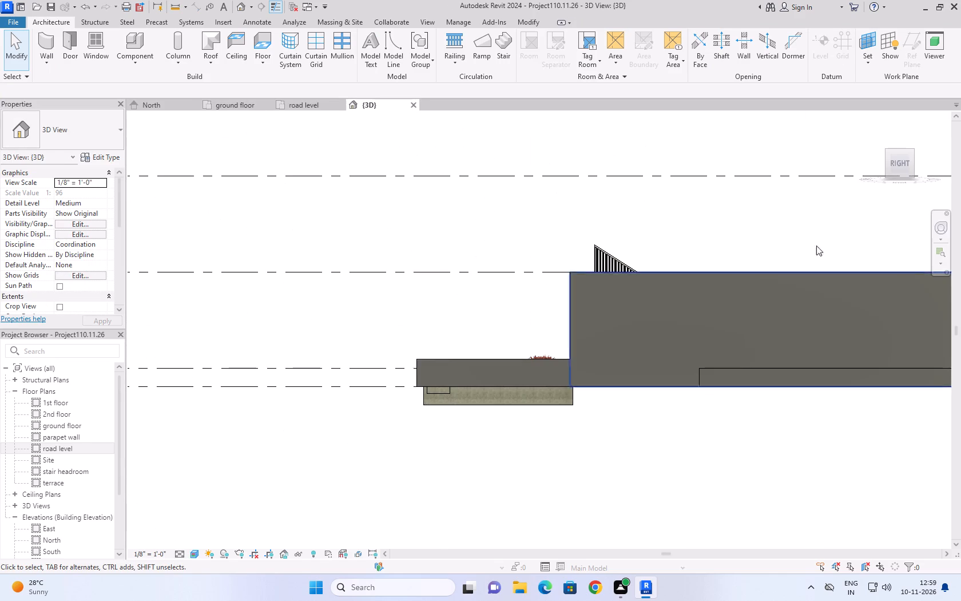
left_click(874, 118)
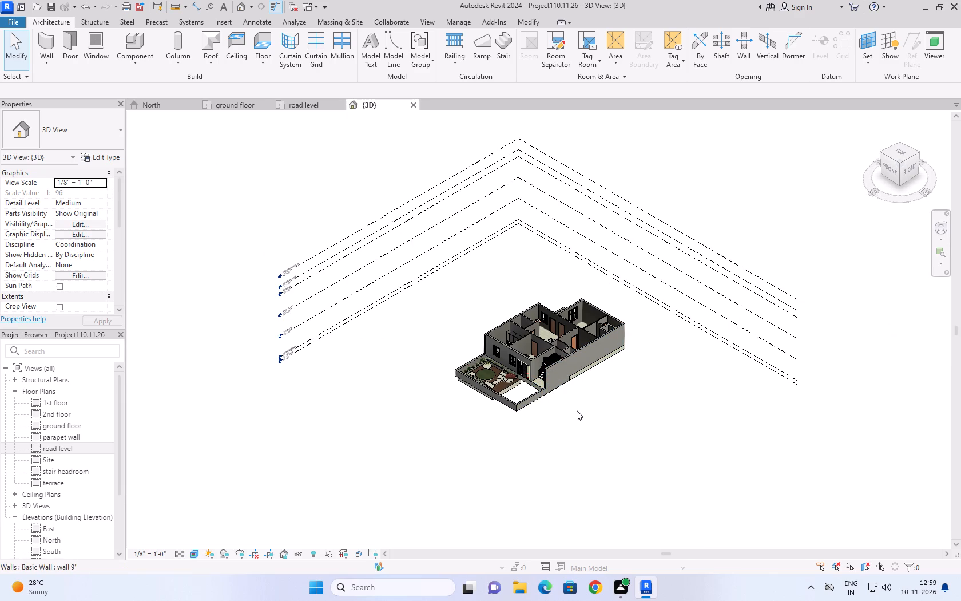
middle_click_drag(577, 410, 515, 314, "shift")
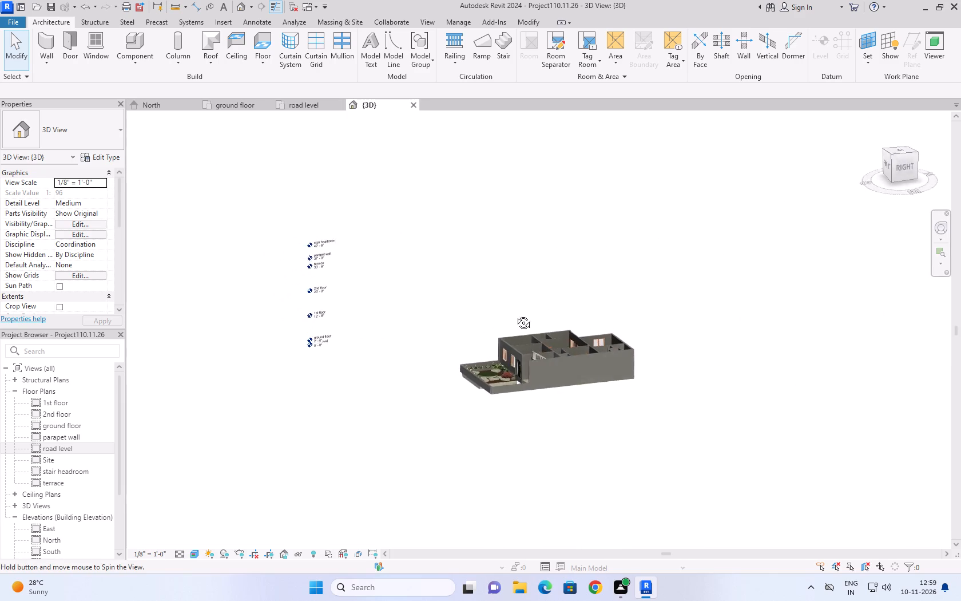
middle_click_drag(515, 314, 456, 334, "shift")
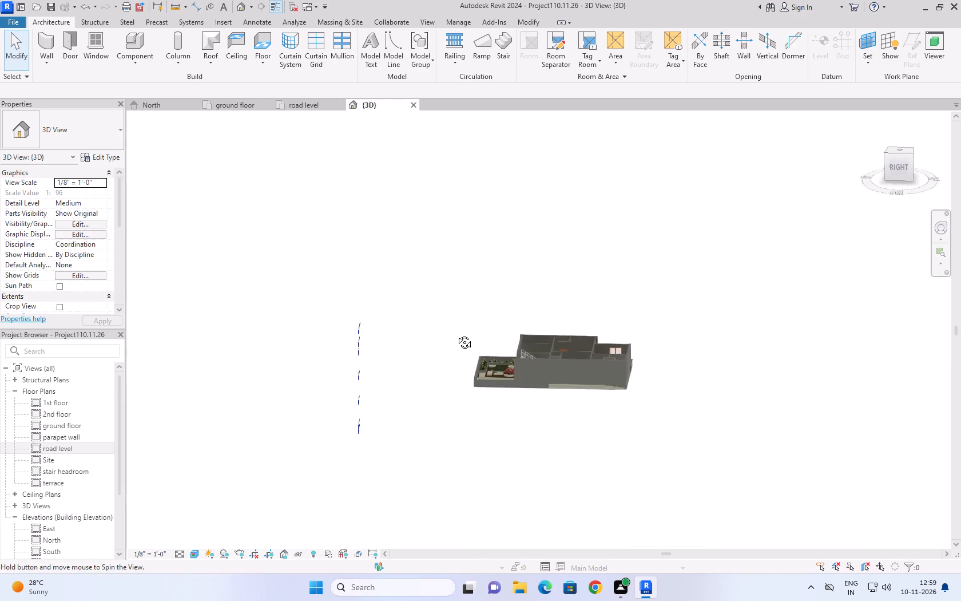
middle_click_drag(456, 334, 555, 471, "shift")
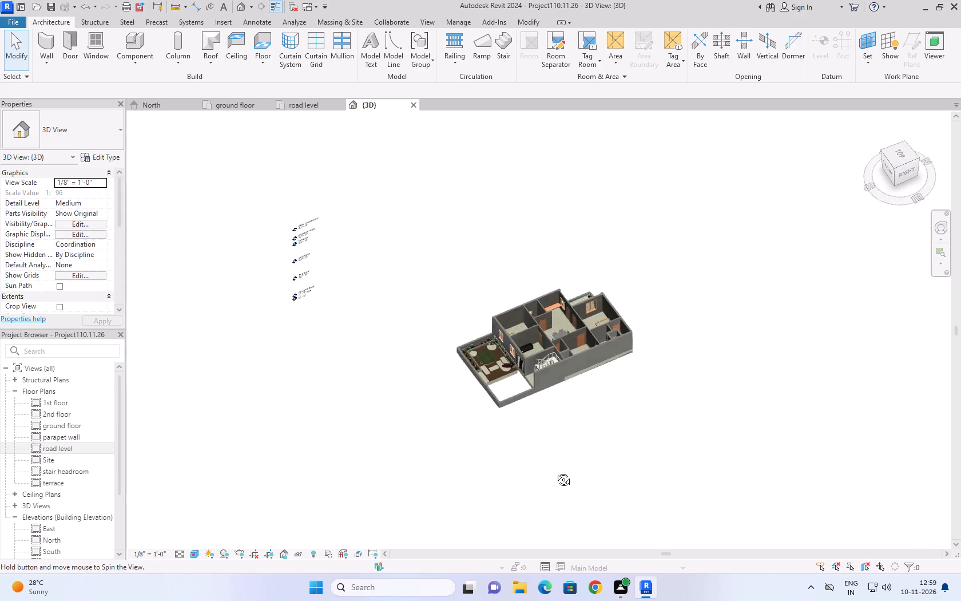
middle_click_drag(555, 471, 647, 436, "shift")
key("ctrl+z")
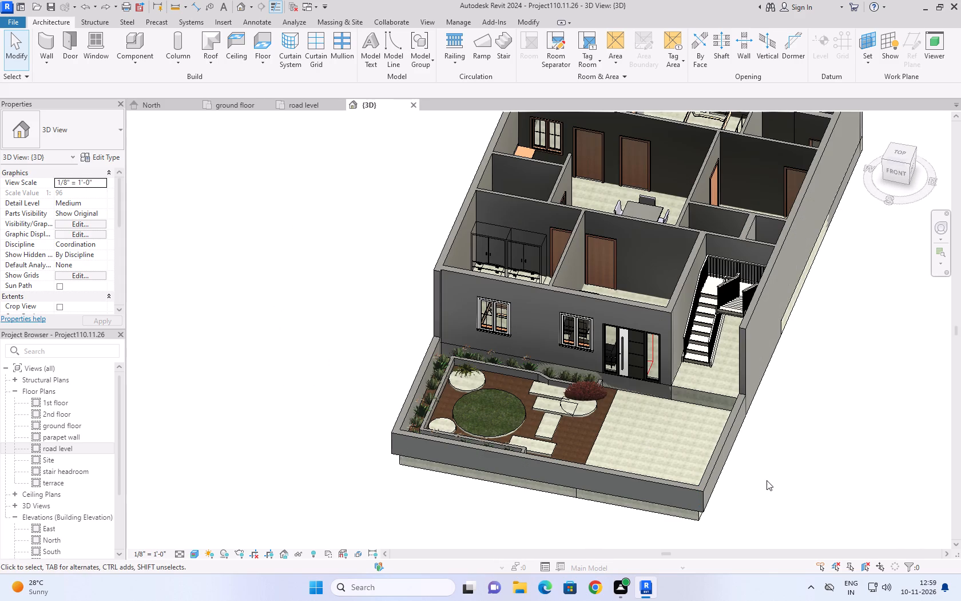
Examine the front yard's slab edges and the house base in 3D, from above, below and the right side.
left_click(767, 480)
middle_click_drag(767, 480, 755, 479, "shift")
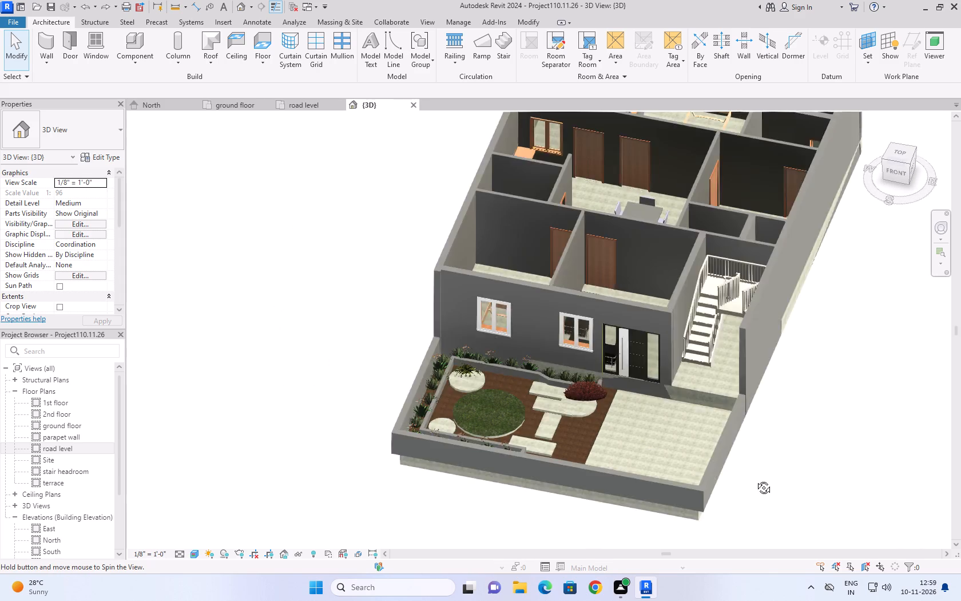
middle_click_drag(755, 479, 651, 413, "shift")
scroll(607, 314, "down", 1)
middle_click_drag(669, 445, 637, 405, "shift")
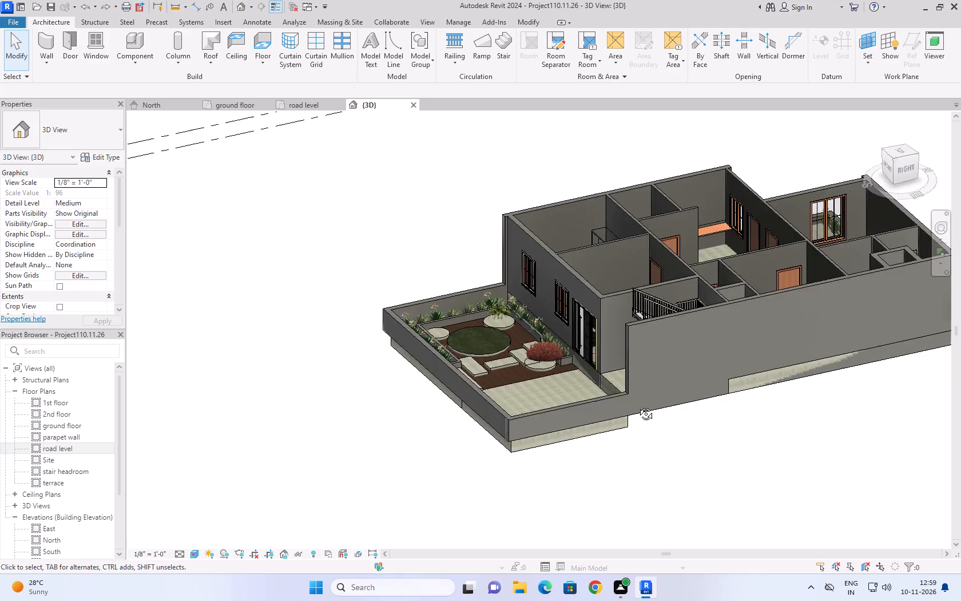
middle_click_drag(637, 405, 717, 189, "shift")
scroll(630, 332, "up", 1, "shift")
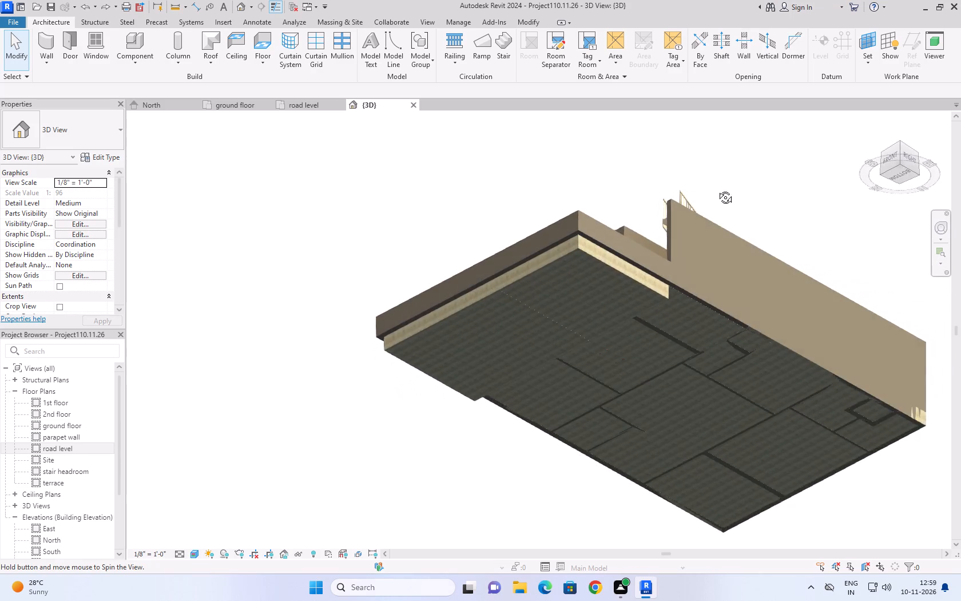
middle_click_drag(717, 189, 745, 321, "shift")
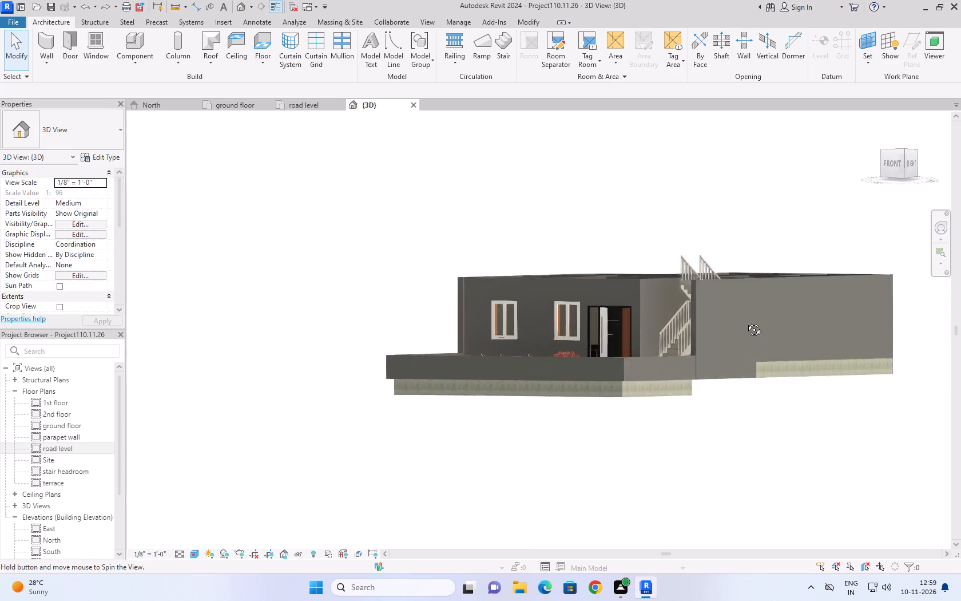
middle_click_drag(745, 321, 676, 303, "shift")
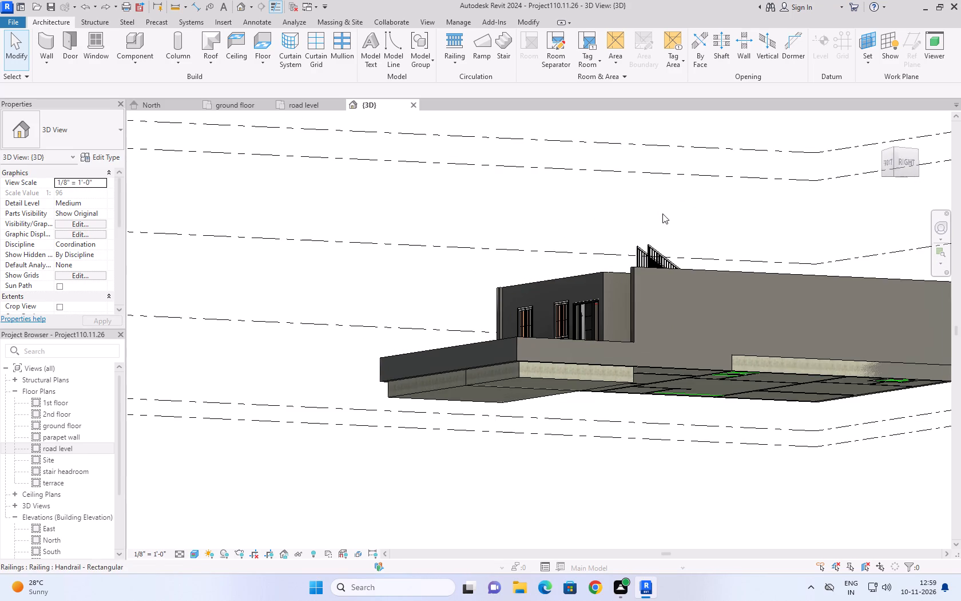
middle_click_drag(666, 208, 741, 420, "shift")
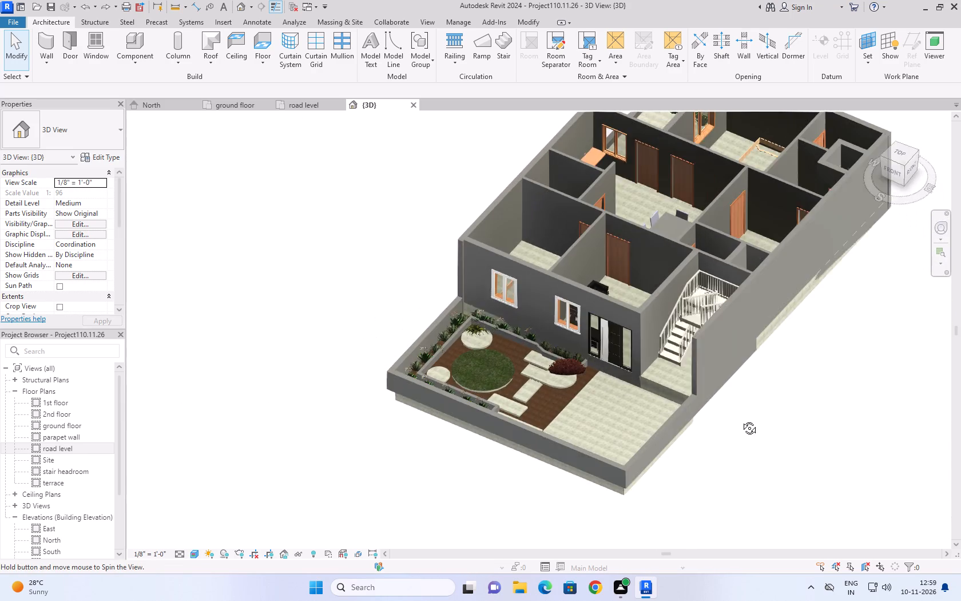
middle_click_drag(741, 420, 724, 455, "shift")
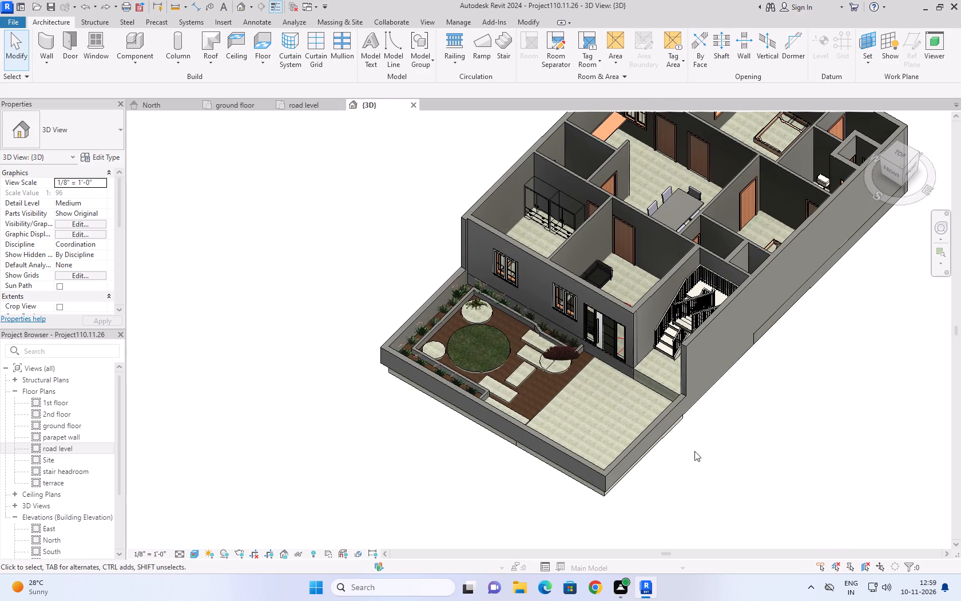
middle_click_drag(656, 465, 630, 438, "shift")
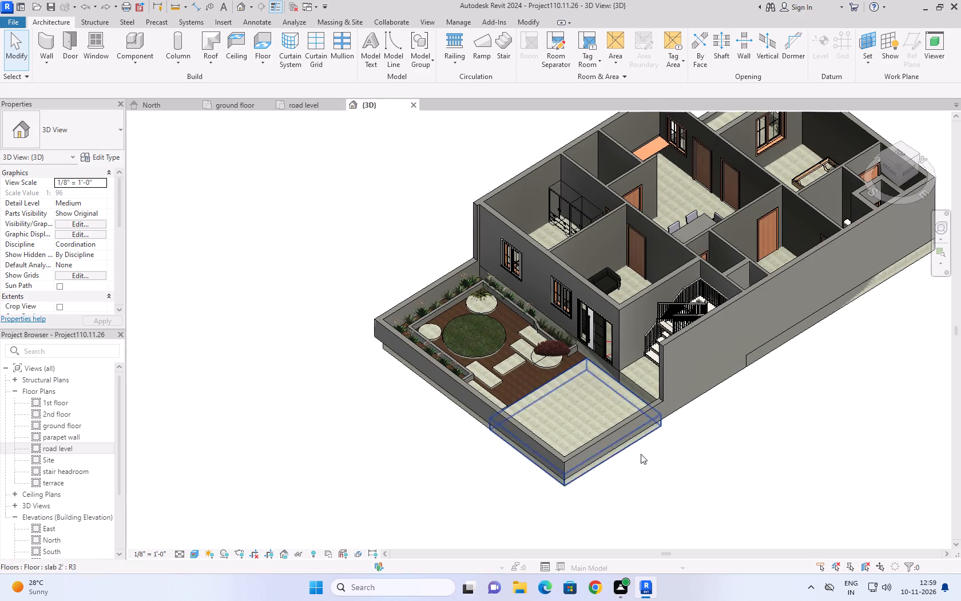
middle_click_drag(654, 488, 606, 412, "shift")
scroll(654, 488, "up", 1, "shift")
Duplicate the paved yard slab's floor type slab 2' under the name slab 6''.
left_click(554, 434)
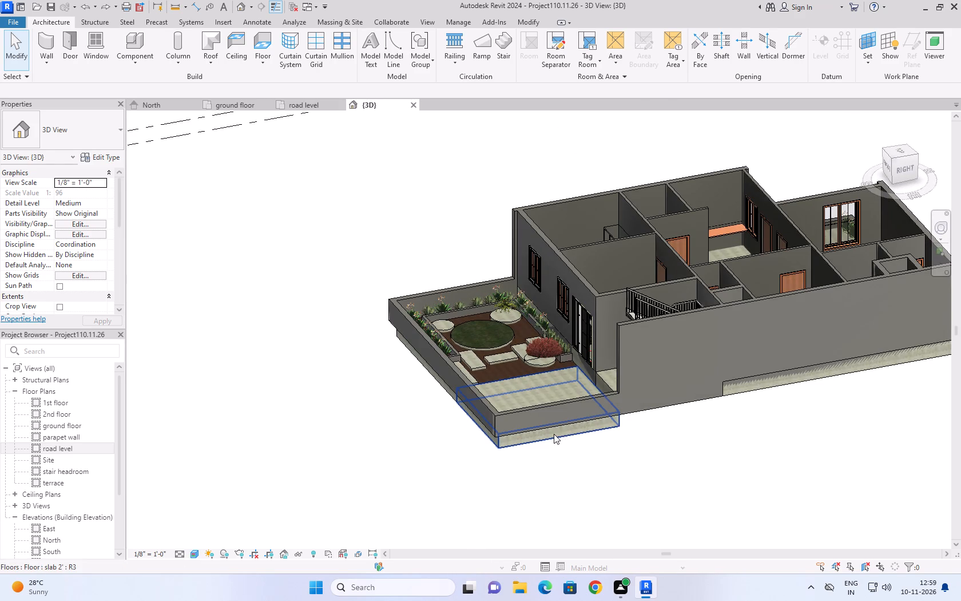
left_click(90, 155)
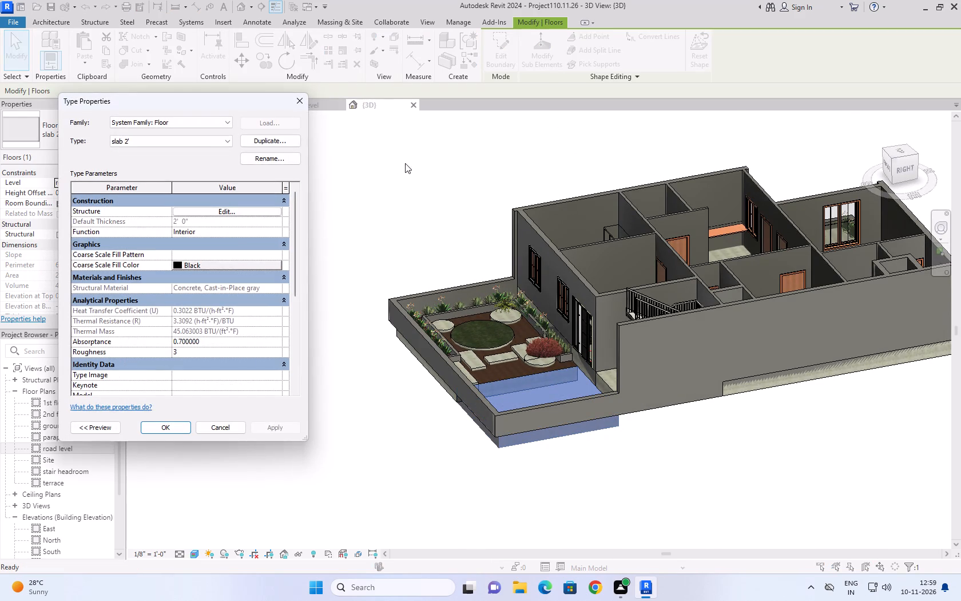
left_click(277, 146)
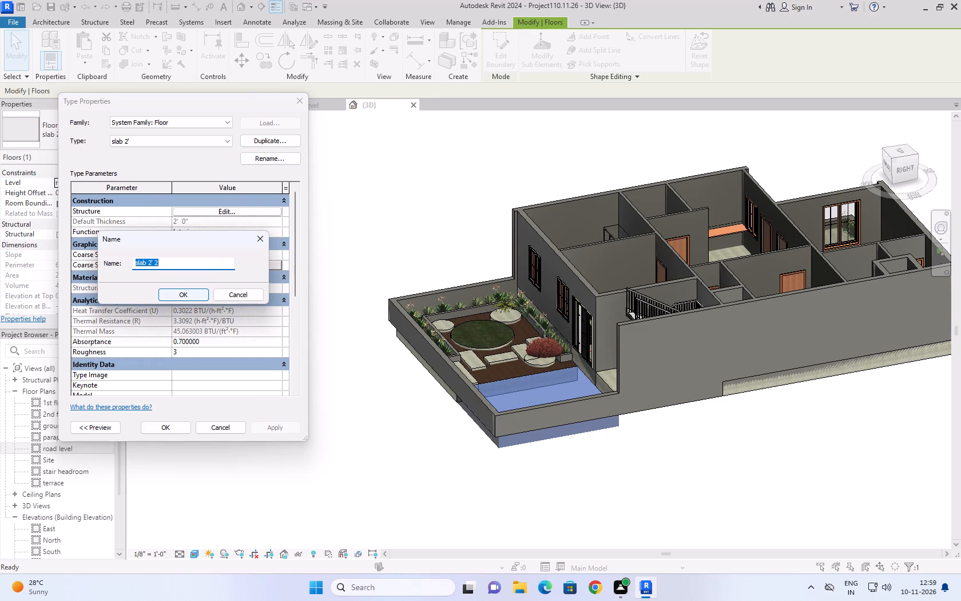
left_click(202, 266)
key("BackSpace")
key("BackSpace")
key("BackSpace")
key("BackSpace")
type("6''")
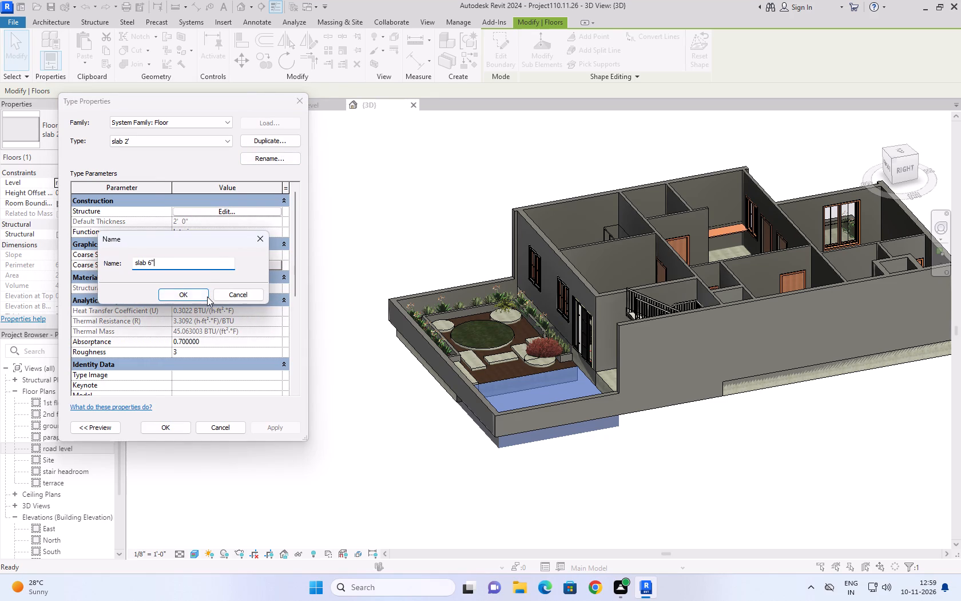
left_click(207, 296)
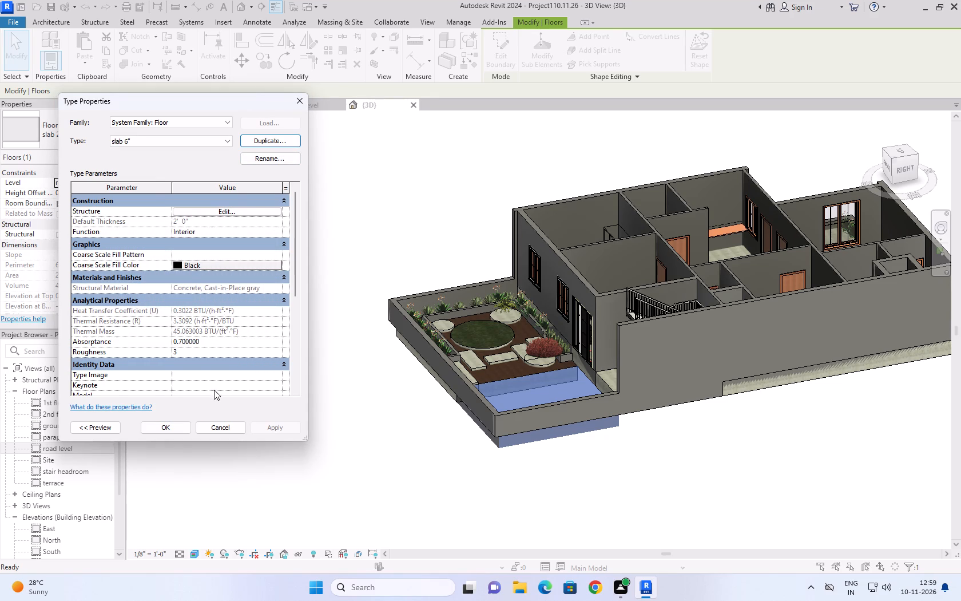
Set the structure layer thickness of the new paved yard floor type to 6''.
left_click(247, 215)
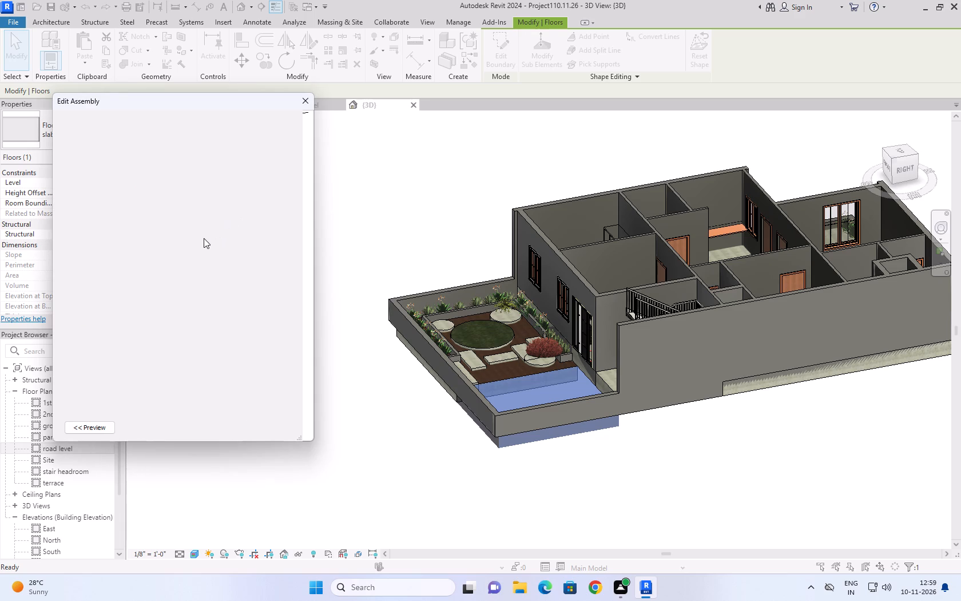
left_click(195, 239)
type("6''")
left_click(173, 415)
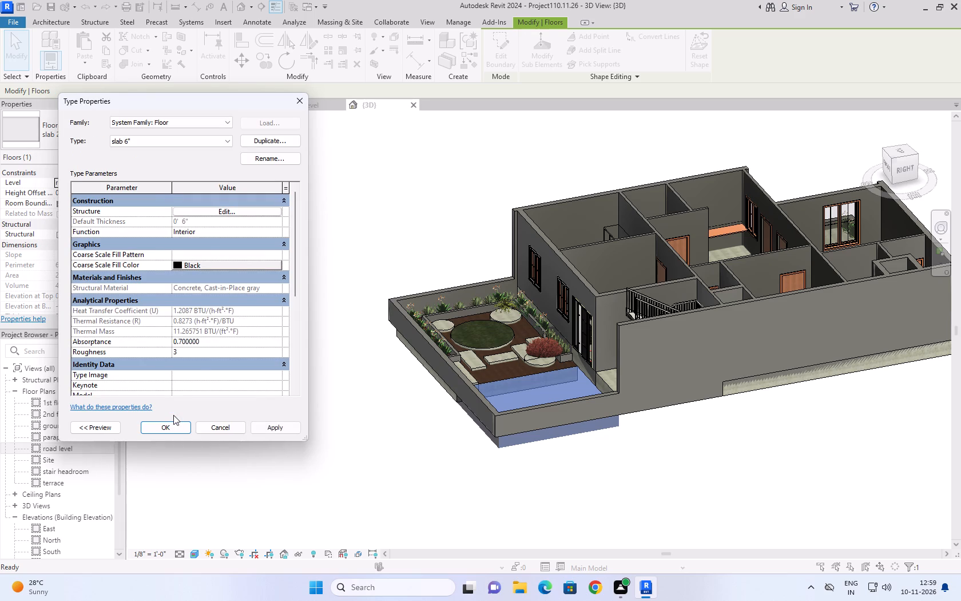
Rename the paved yard's floor type as slab 6'' parking and apply the type changes.
left_click(267, 161)
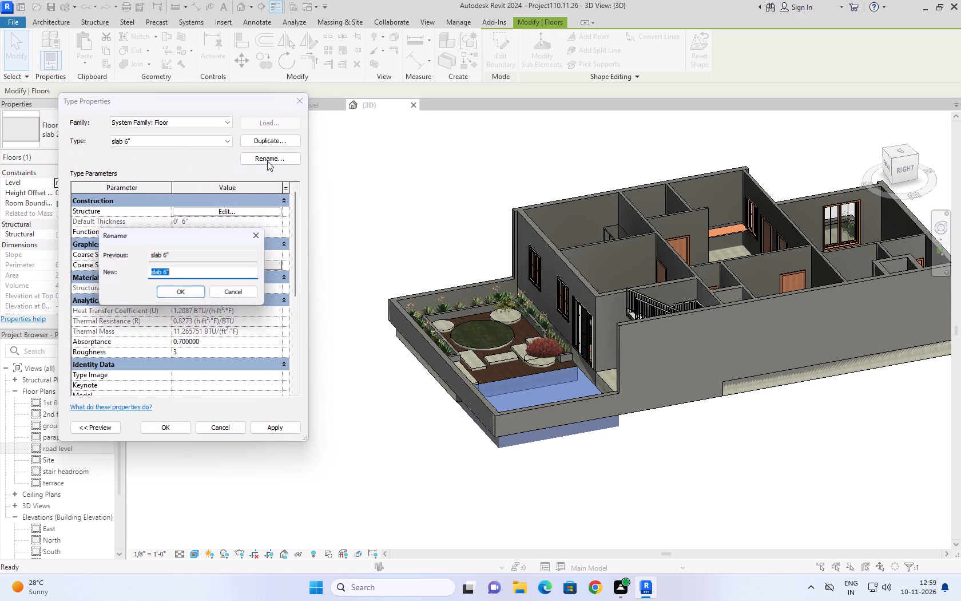
left_click(199, 274)
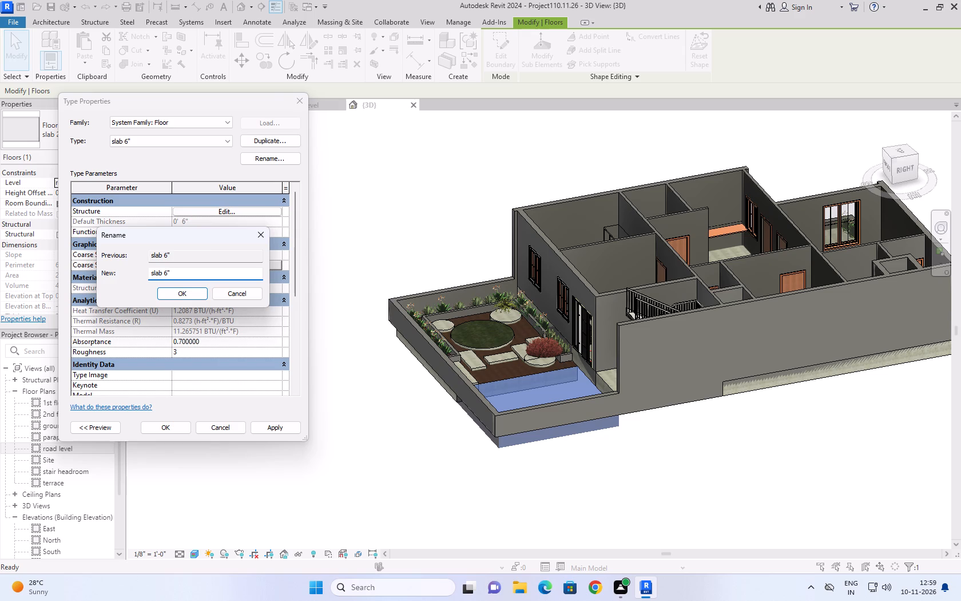
key("space")
type("parking")
left_click(190, 290)
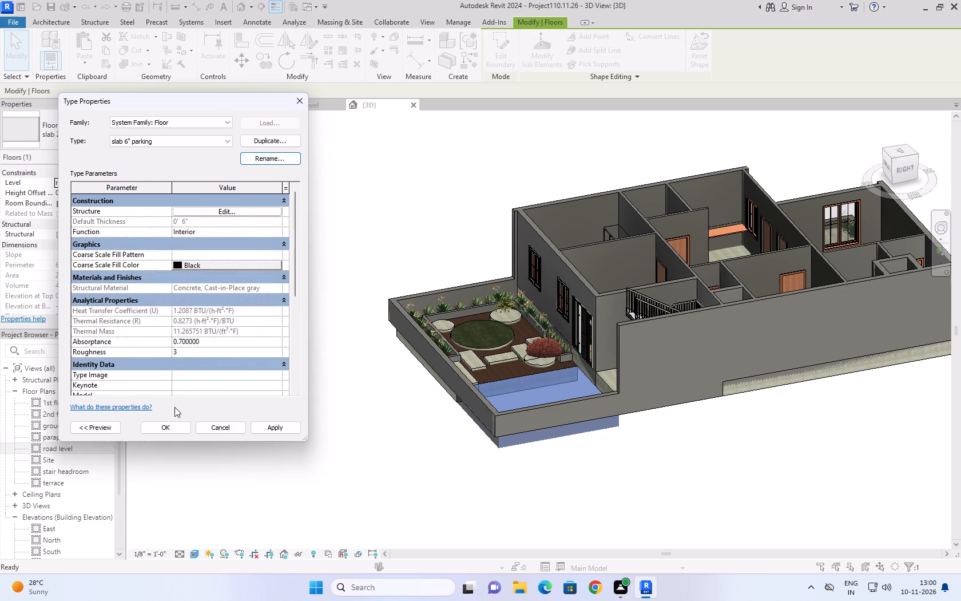
left_click(273, 425)
left_click(181, 426)
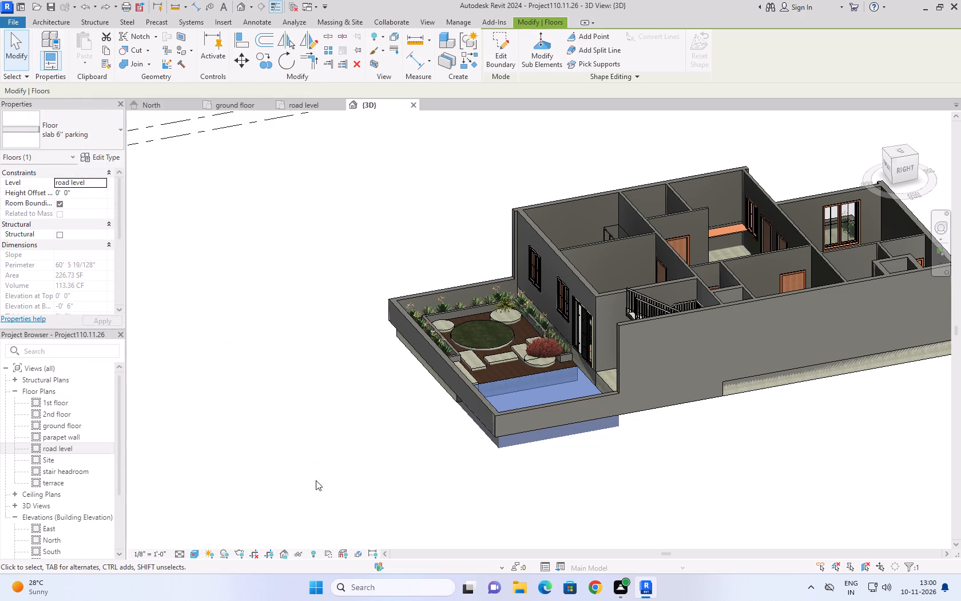
left_click(358, 478)
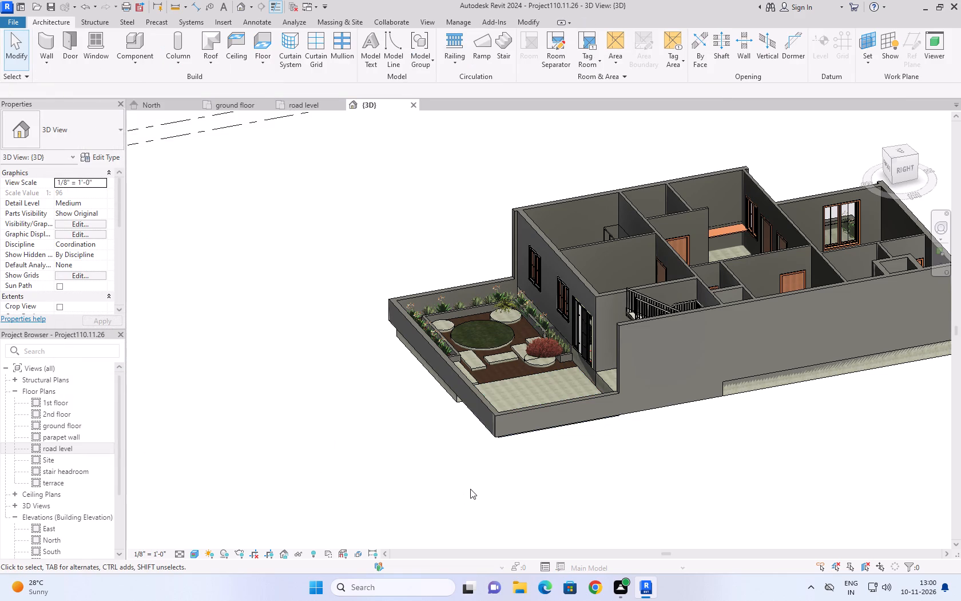
Change the garden ground slab beside the paved yard to the floor type slab 6'' parking.
middle_click_drag(471, 489, 515, 501)
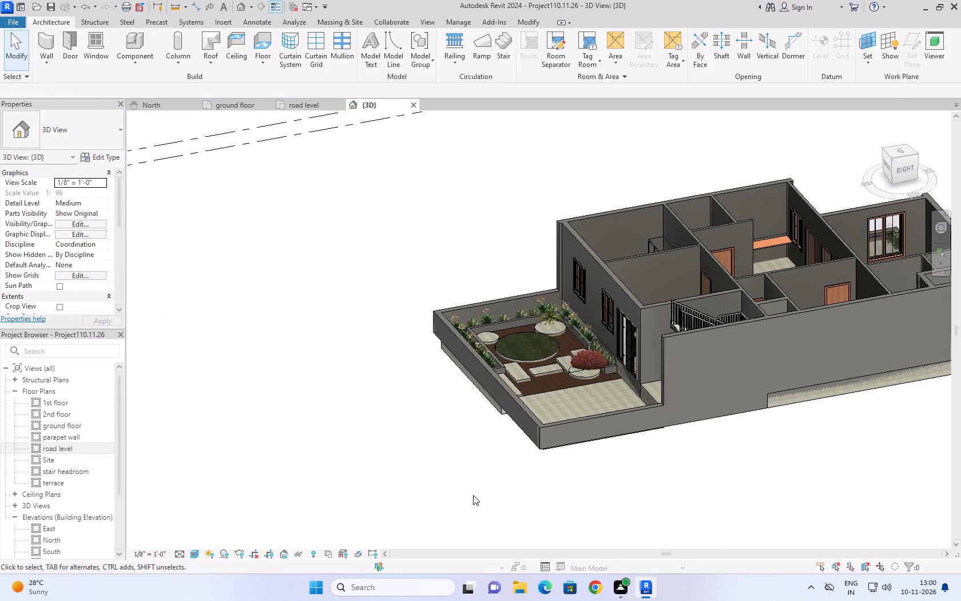
middle_click_drag(473, 495, 448, 433, "shift")
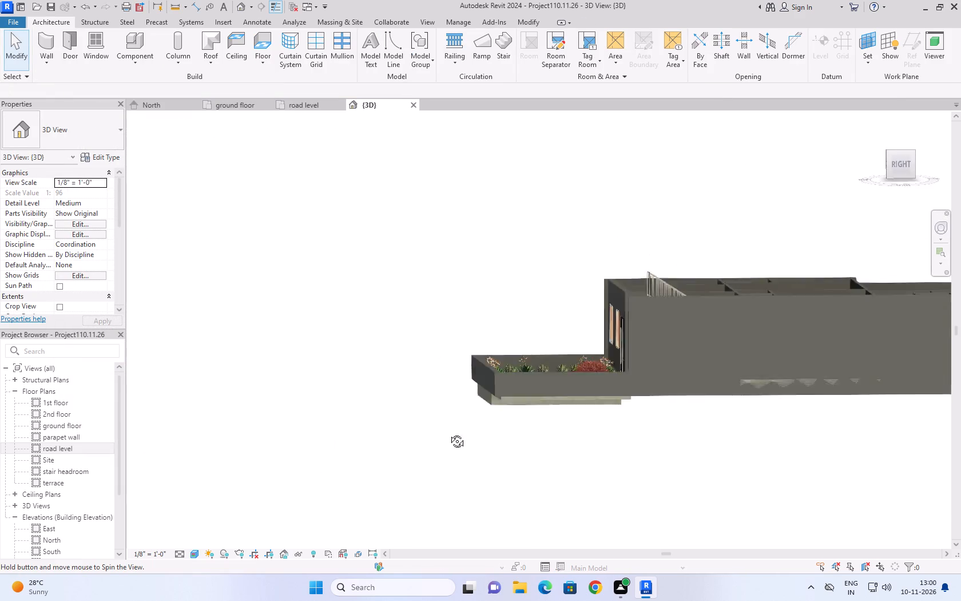
middle_click_drag(448, 433, 620, 522, "shift")
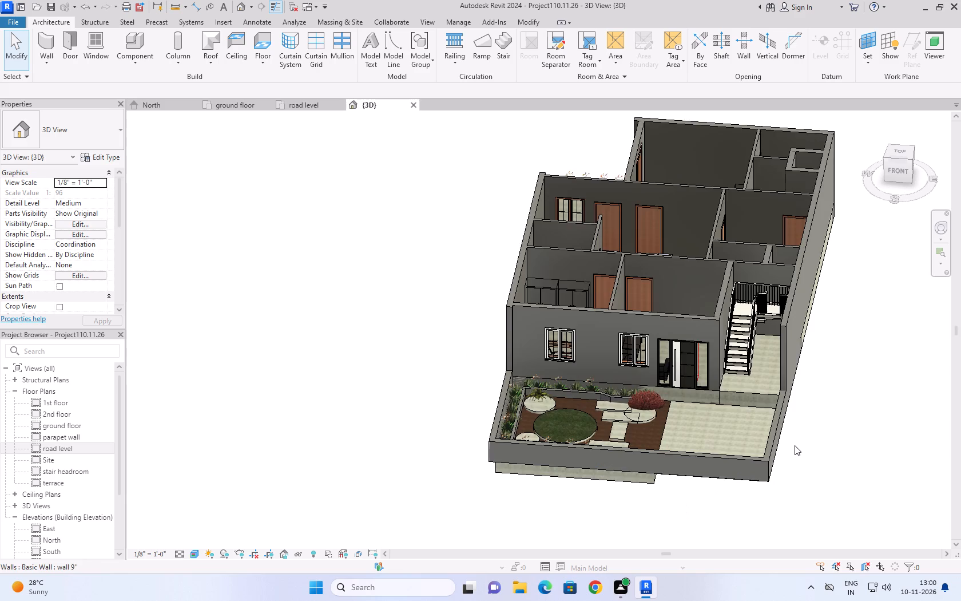
scroll(796, 445, "up", 5)
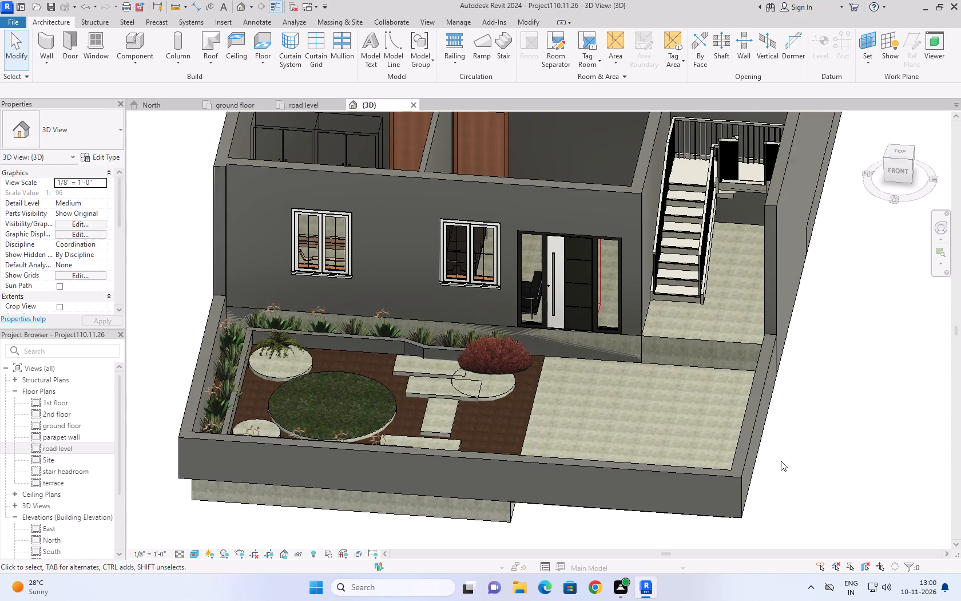
left_click(781, 461)
left_click(500, 519)
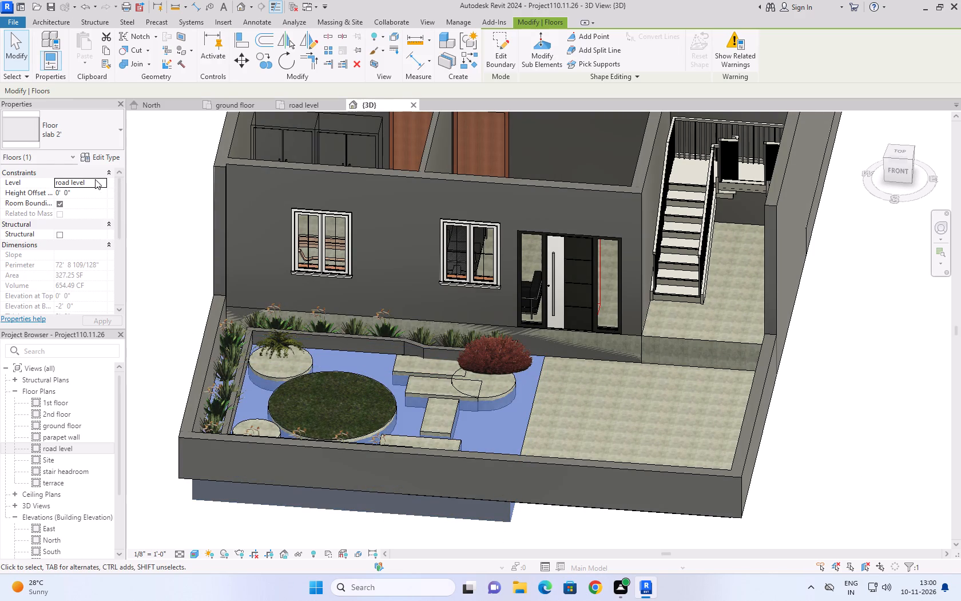
left_click(114, 135)
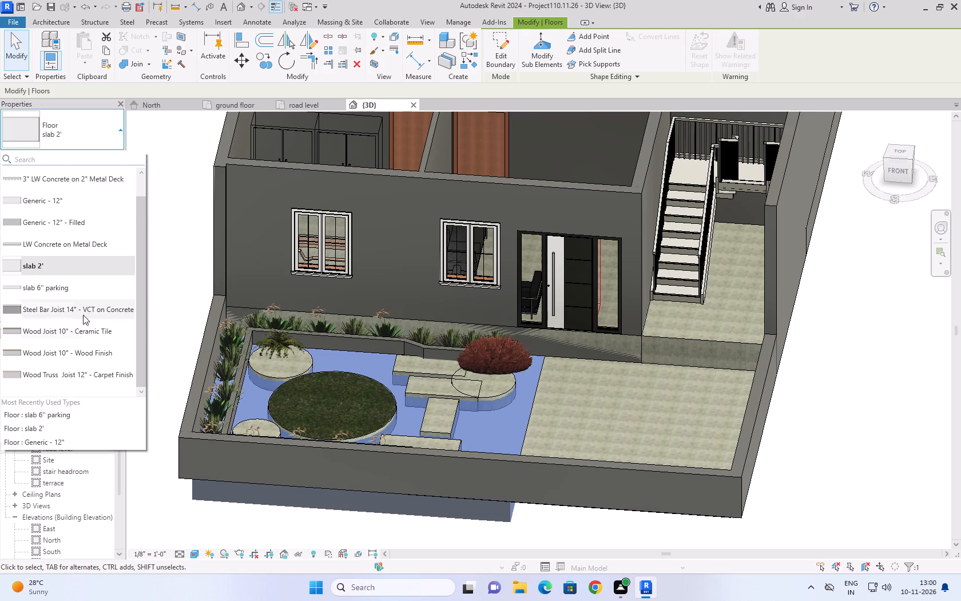
left_click(70, 414)
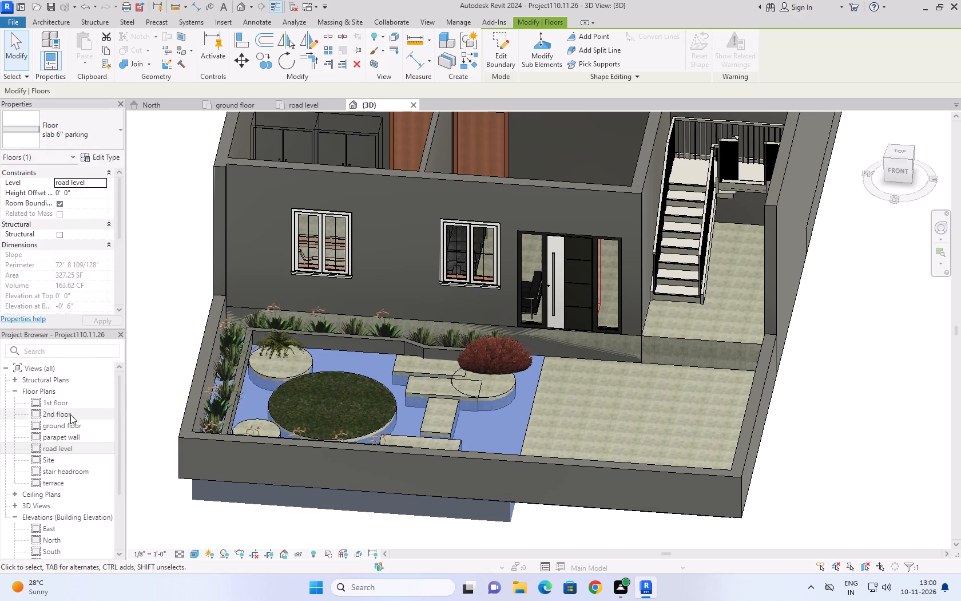
left_click(522, 543)
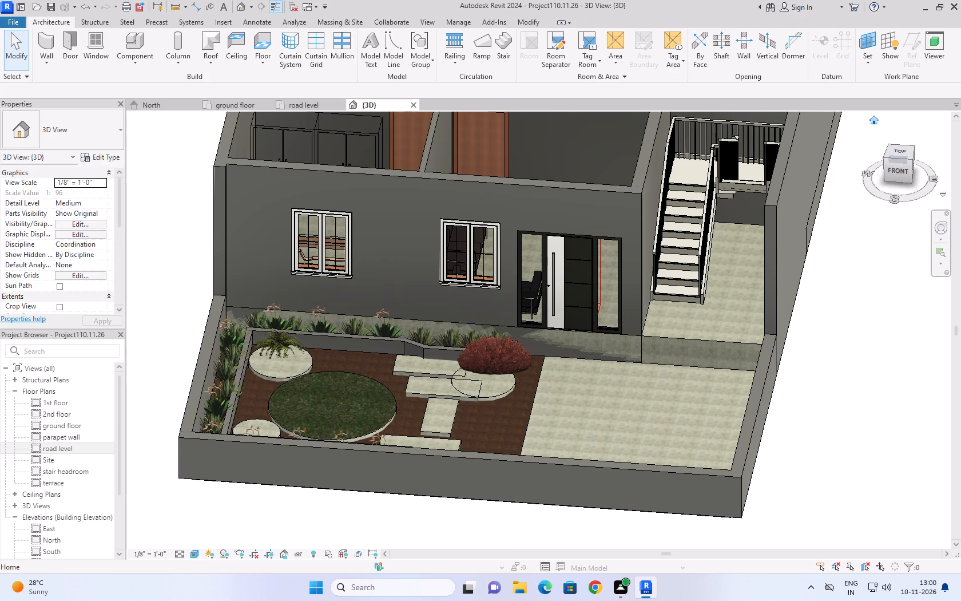
Examine the house from its right side, comparing the front yard slabs with the ground floor and road level lines.
left_click(873, 122)
left_click(908, 169)
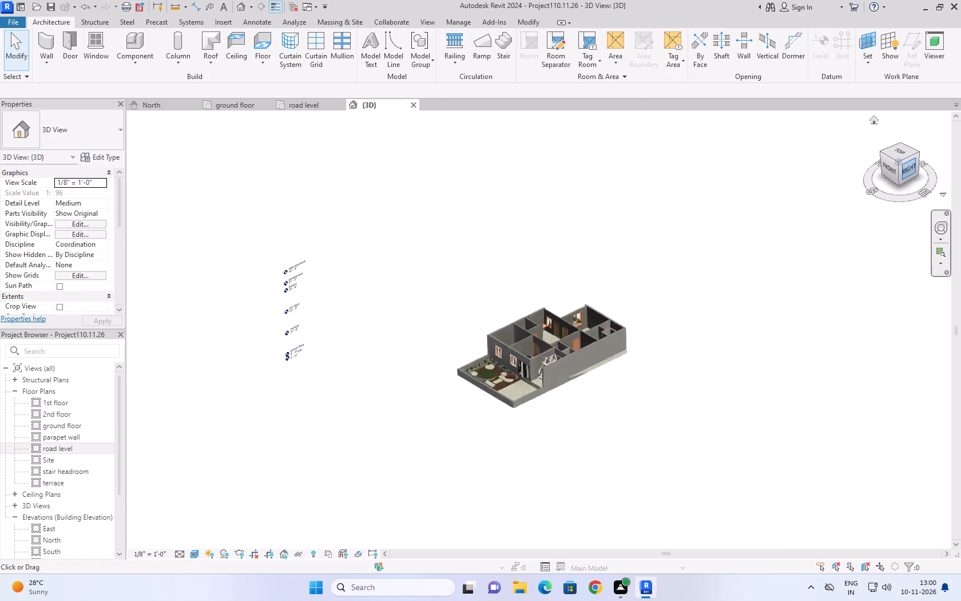
scroll(491, 386, "up", 7)
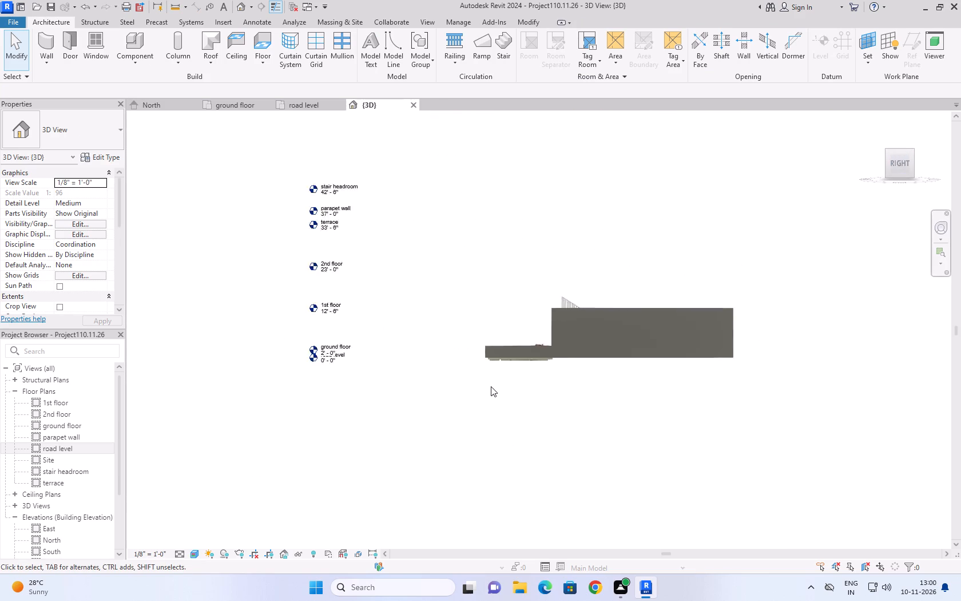
scroll(491, 386, "up", 1)
middle_click_drag(603, 355, 545, 477)
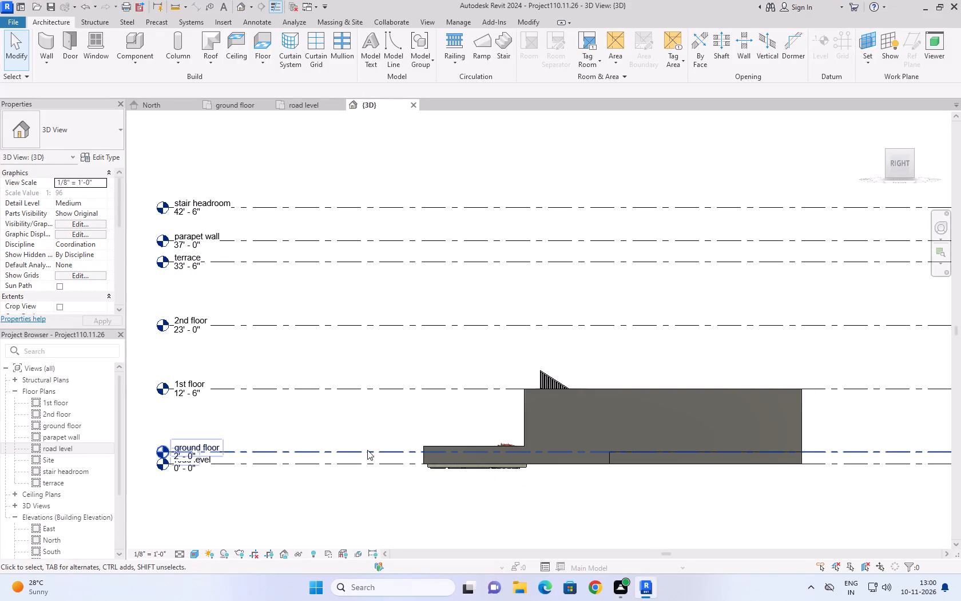
left_click(345, 493)
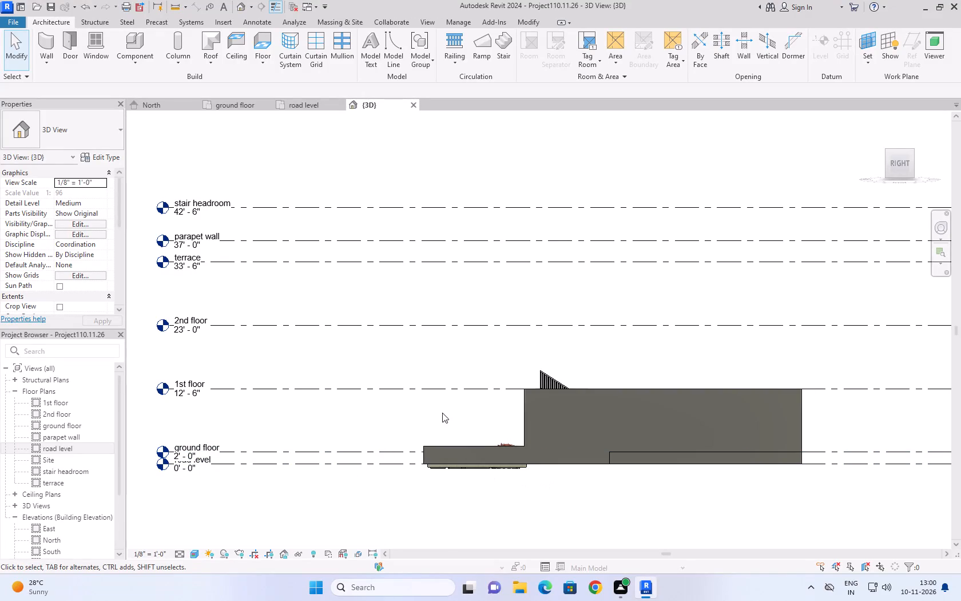
Start an in-place model component in the Casework category, keeping the suggested name.
scroll(471, 404, "up", 2)
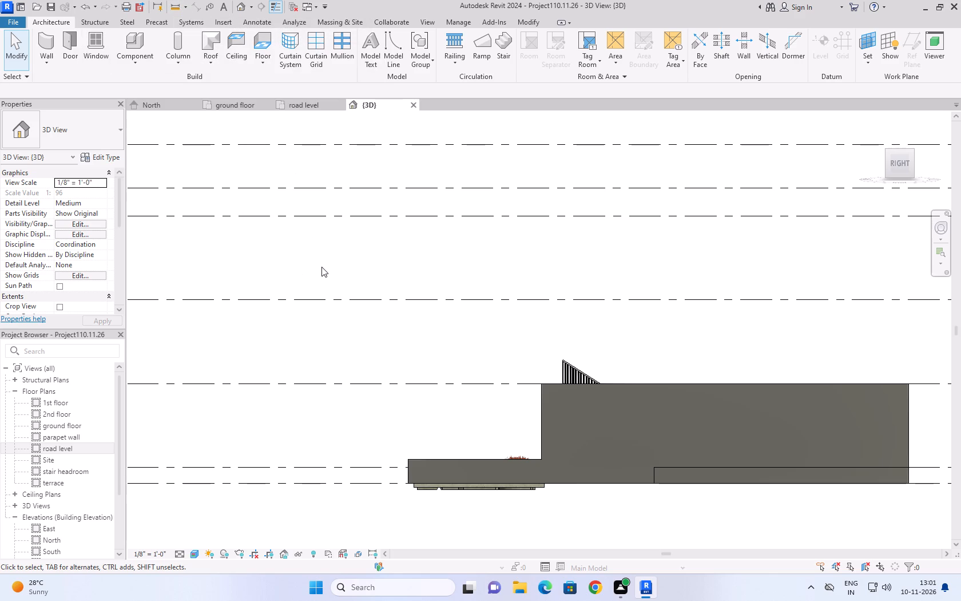
left_click(291, 270)
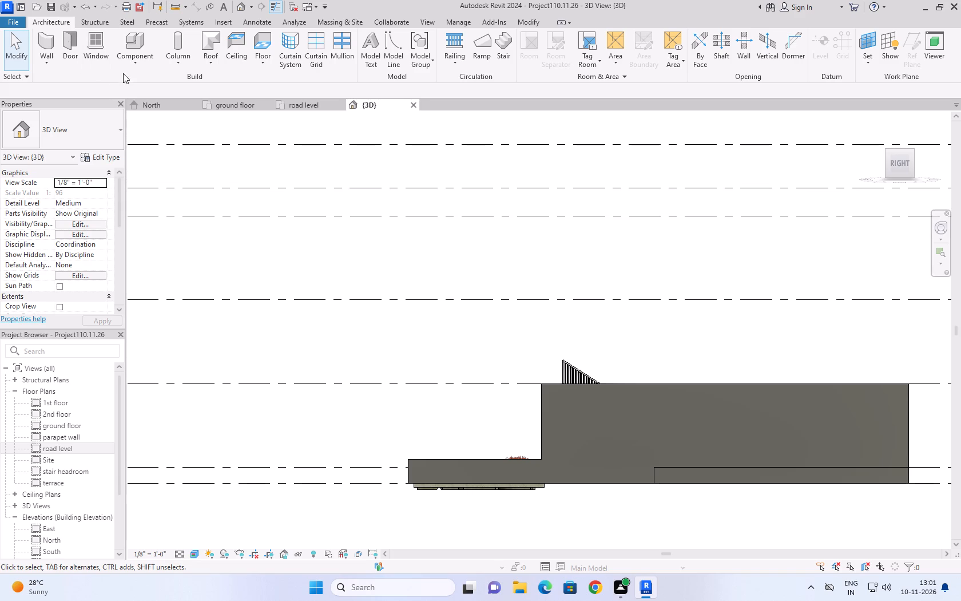
left_click(132, 67)
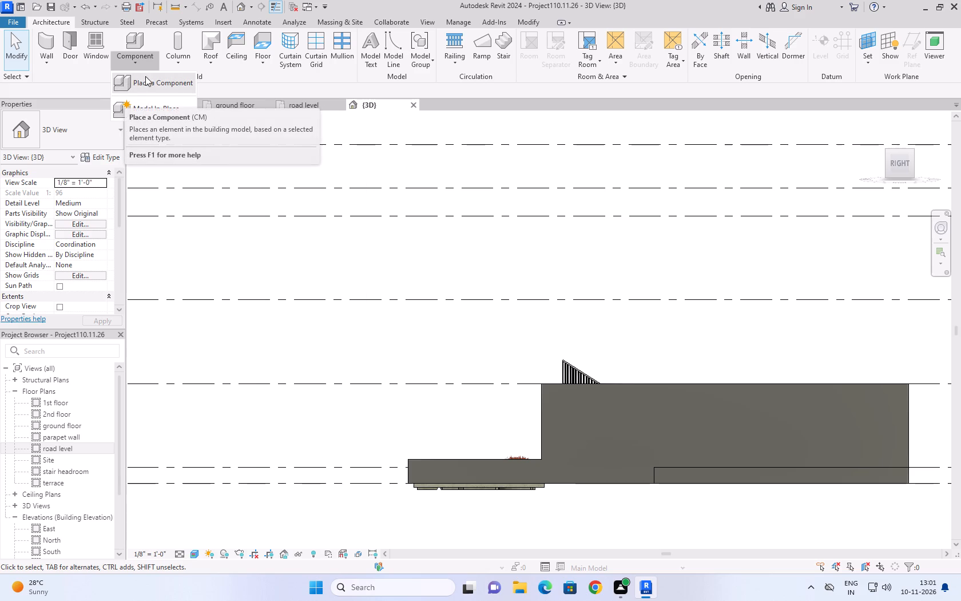
left_click(160, 103)
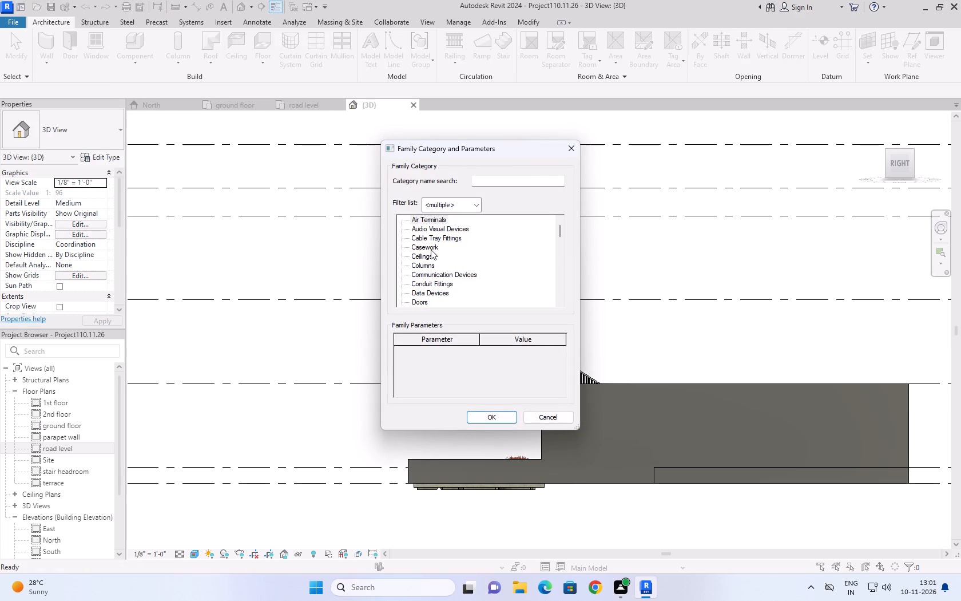
left_click(431, 250)
left_click(495, 421)
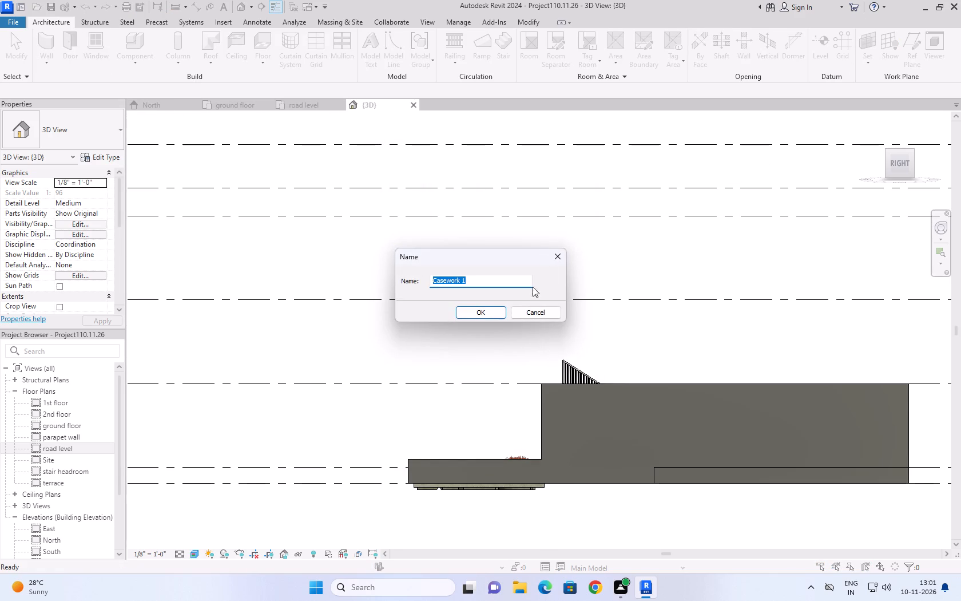
left_click(497, 317)
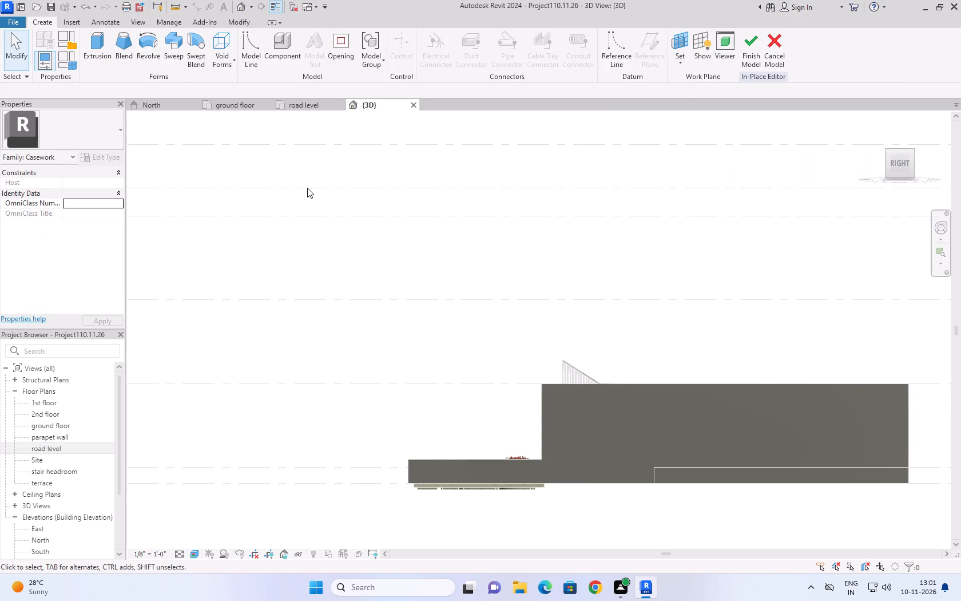
Set the work plane by picking the house's right-side wall 9'' face near its front edge.
left_click(677, 39)
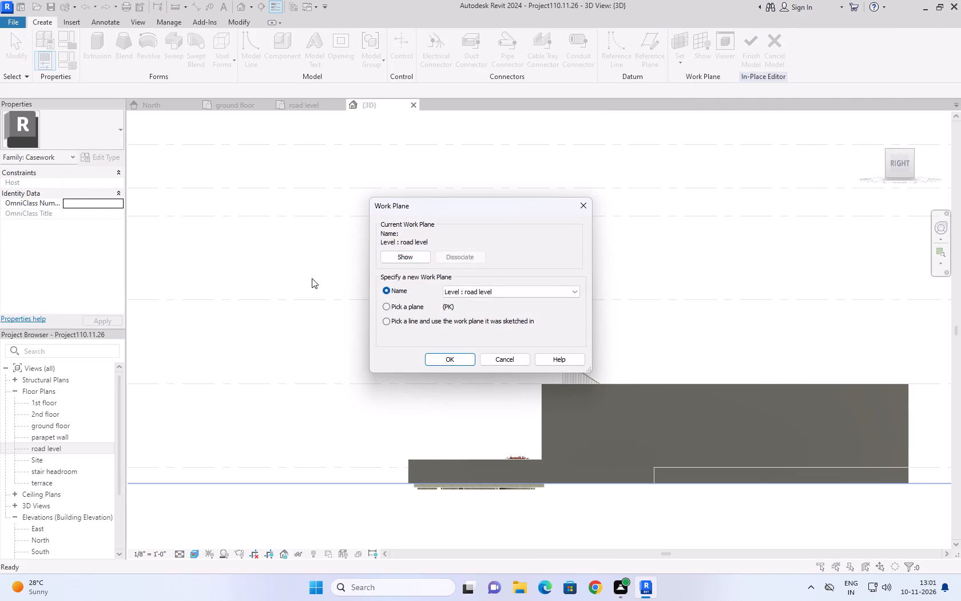
left_click(407, 306)
left_click(445, 353)
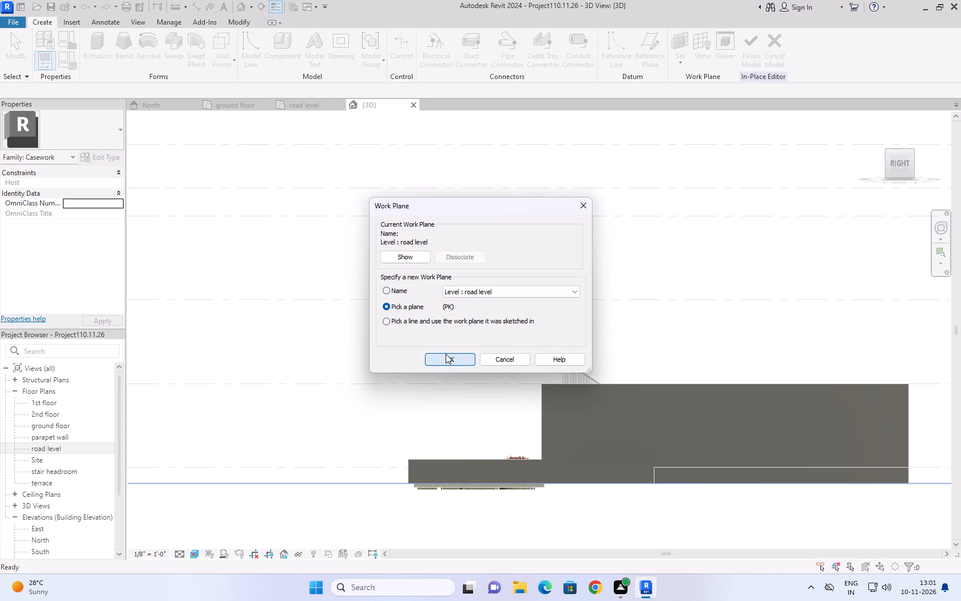
left_click(543, 420)
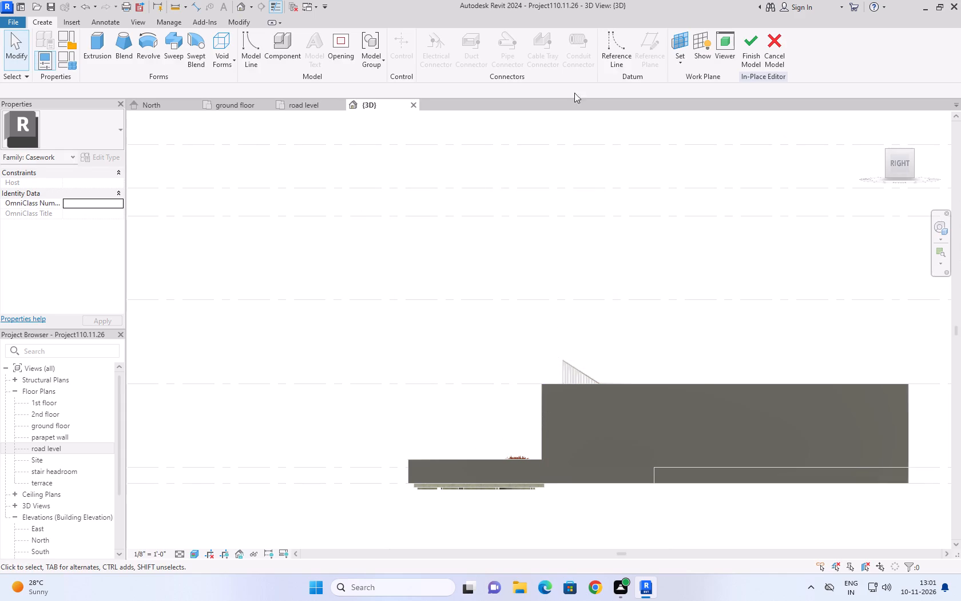
Start an extrusion sketch with the Line tool and set the view's visual style to Hidden Line.
left_click(90, 51)
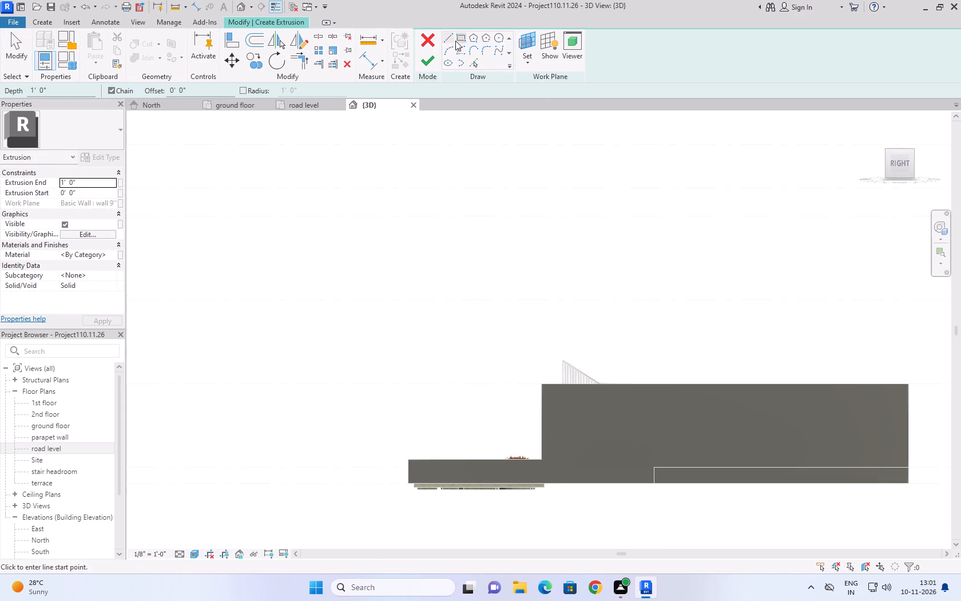
left_click(451, 38)
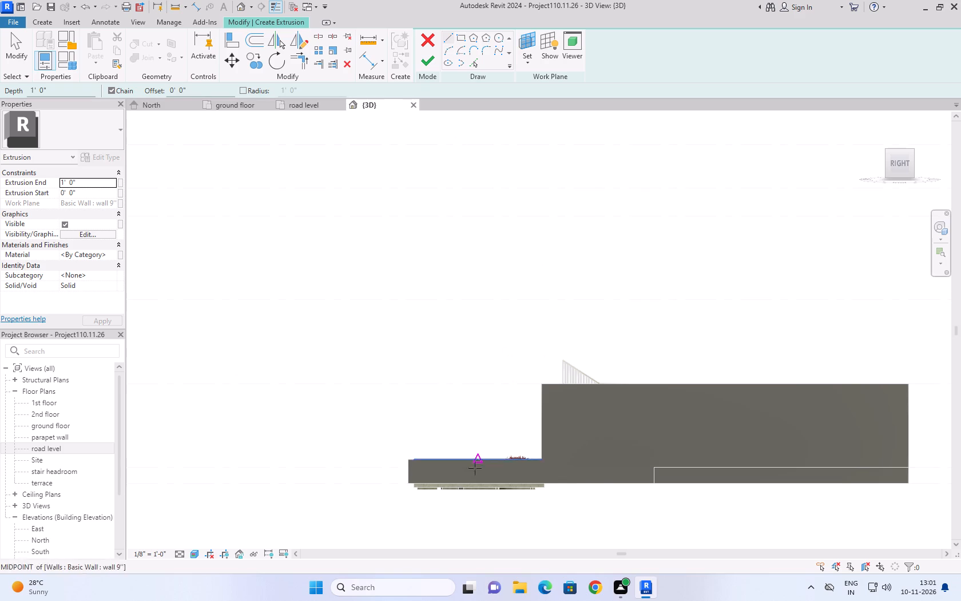
scroll(478, 479, "up", 6)
scroll(535, 414, "down", 11)
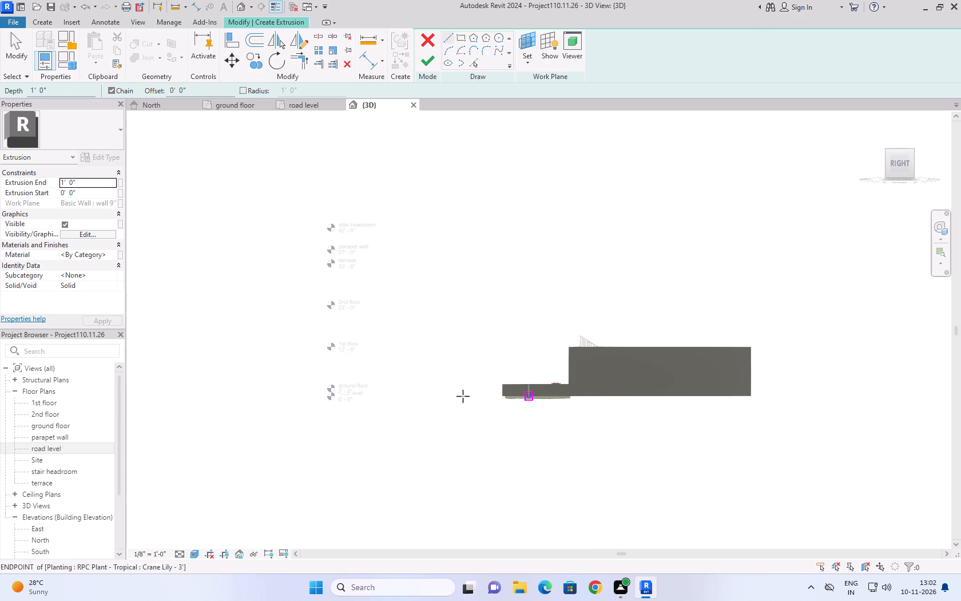
scroll(421, 409, "up", 5)
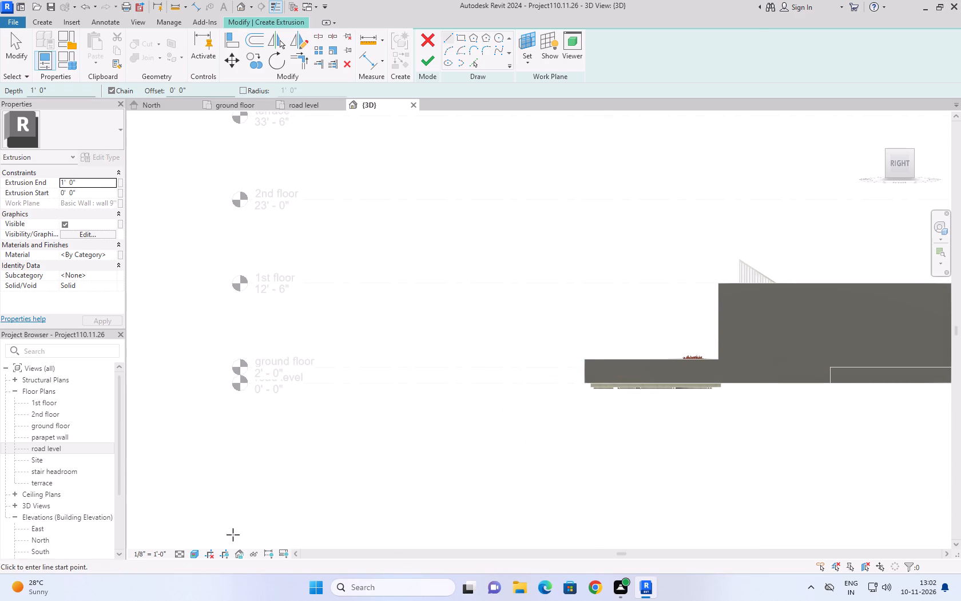
left_click(200, 555)
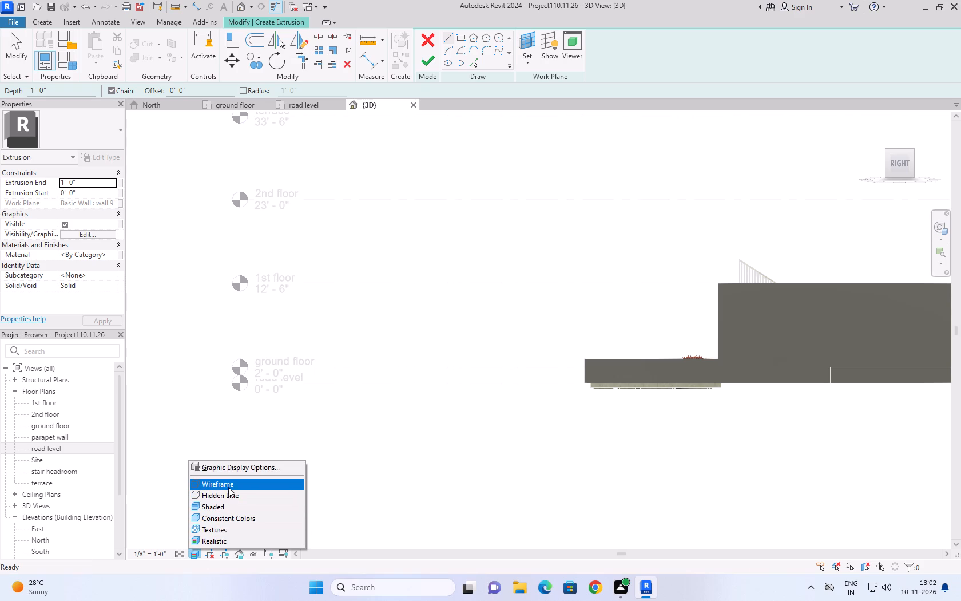
left_click(232, 495)
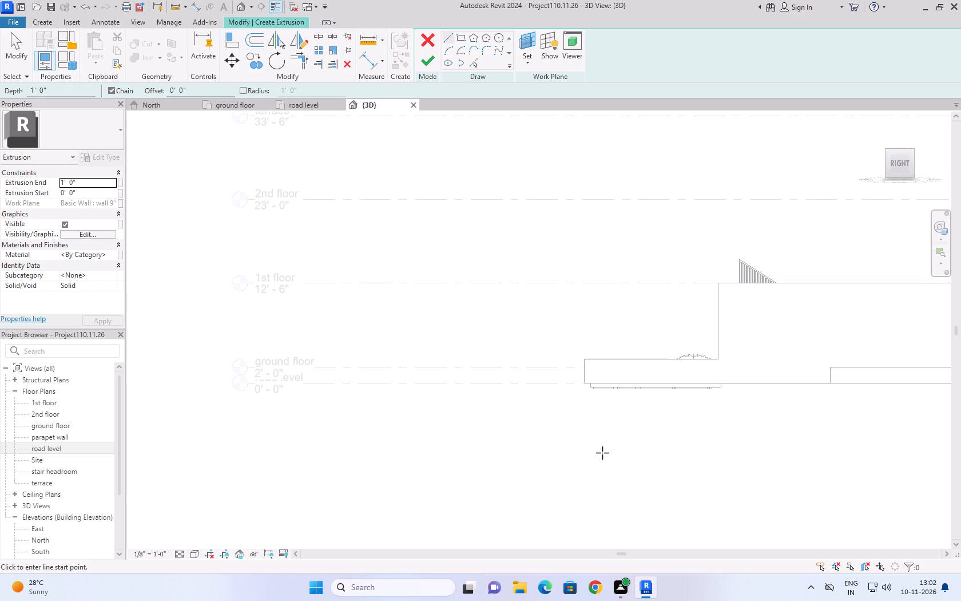
left_click(189, 554)
left_click(221, 487)
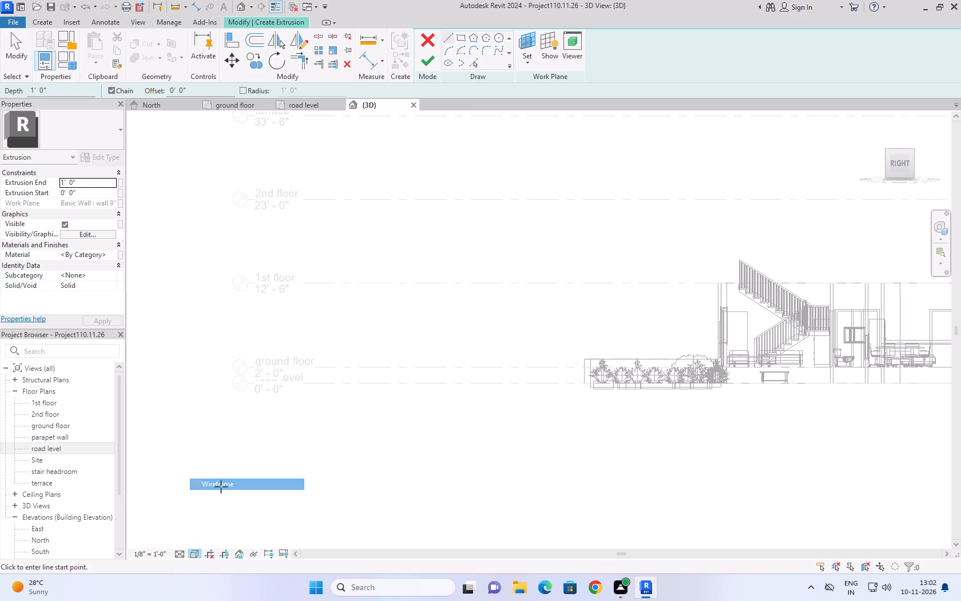
left_click(196, 555)
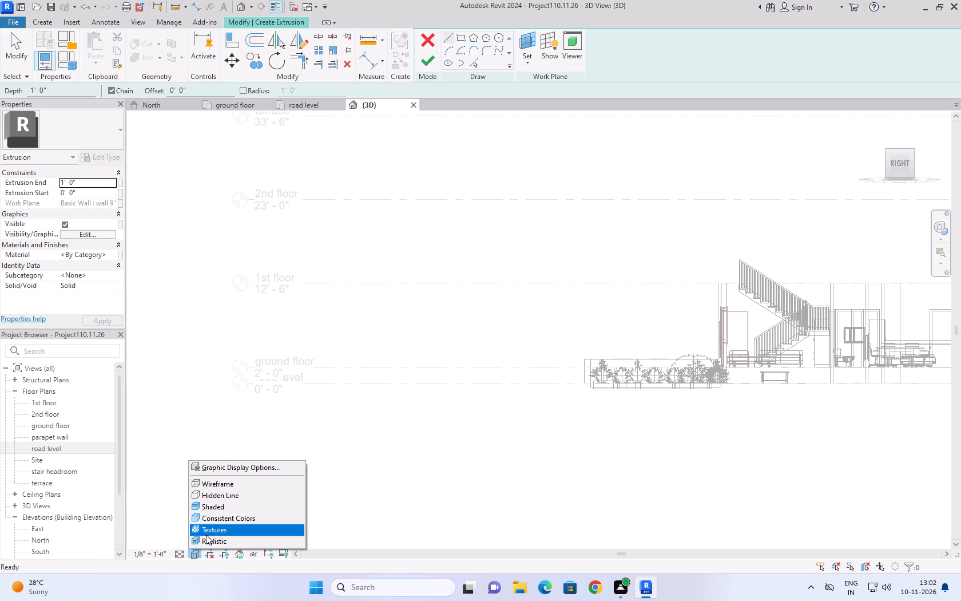
left_click(215, 508)
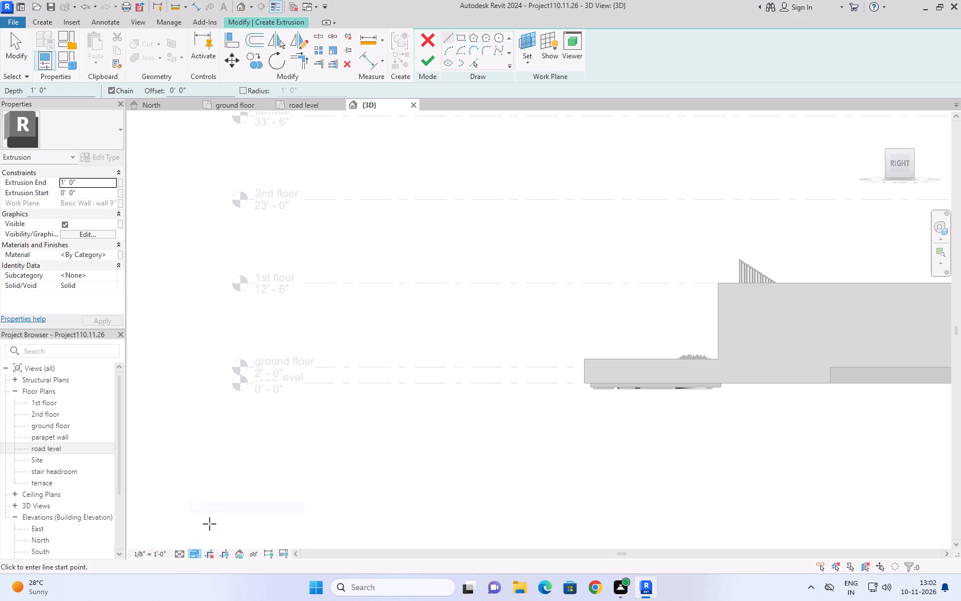
left_click(198, 555)
left_click(219, 497)
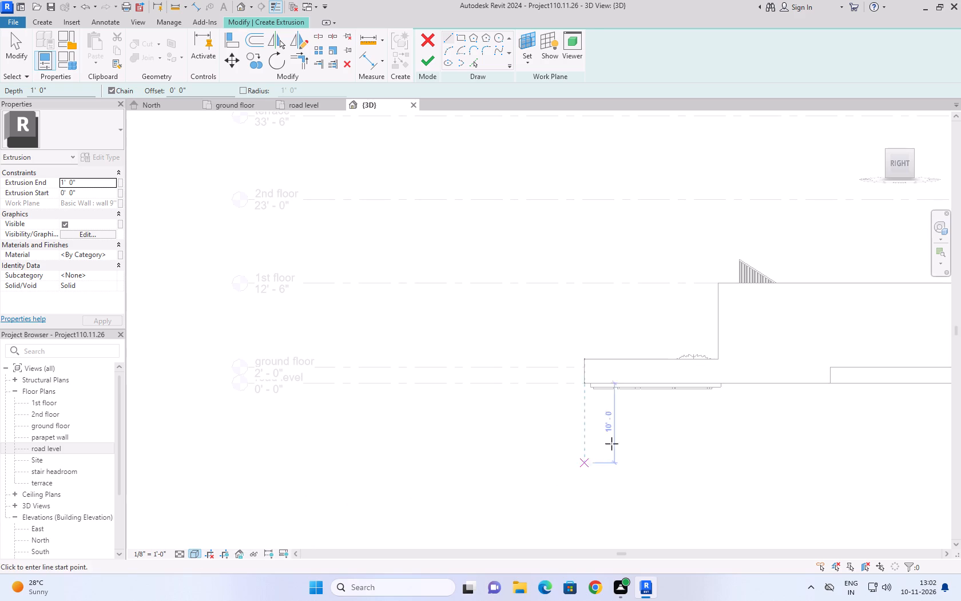
Start the entrance step profile where the house's front wall edge meets the ground floor line, with a 6'' riser down and a 1' tread outward.
middle_click_drag(634, 420, 426, 499)
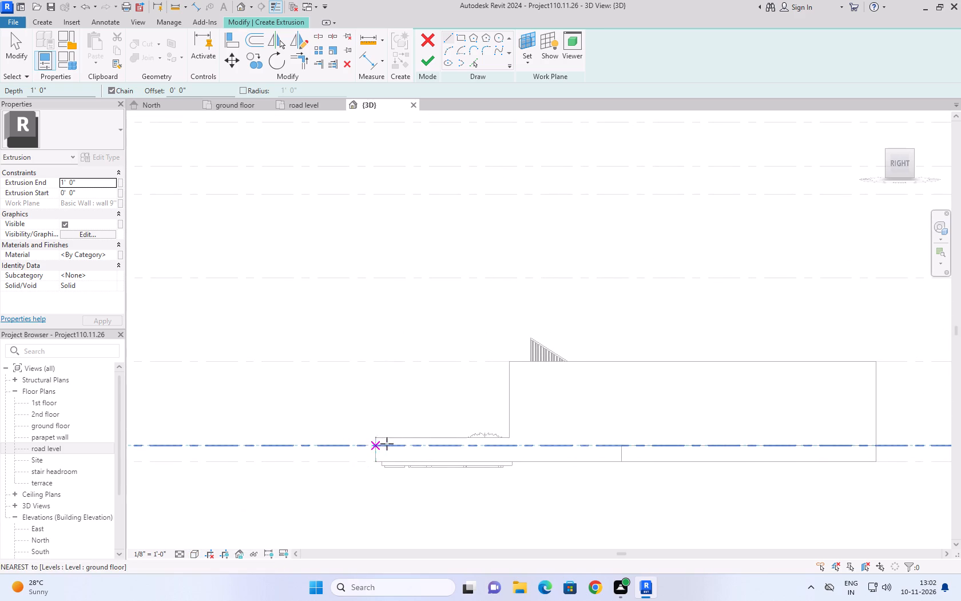
scroll(511, 444, "up", 9)
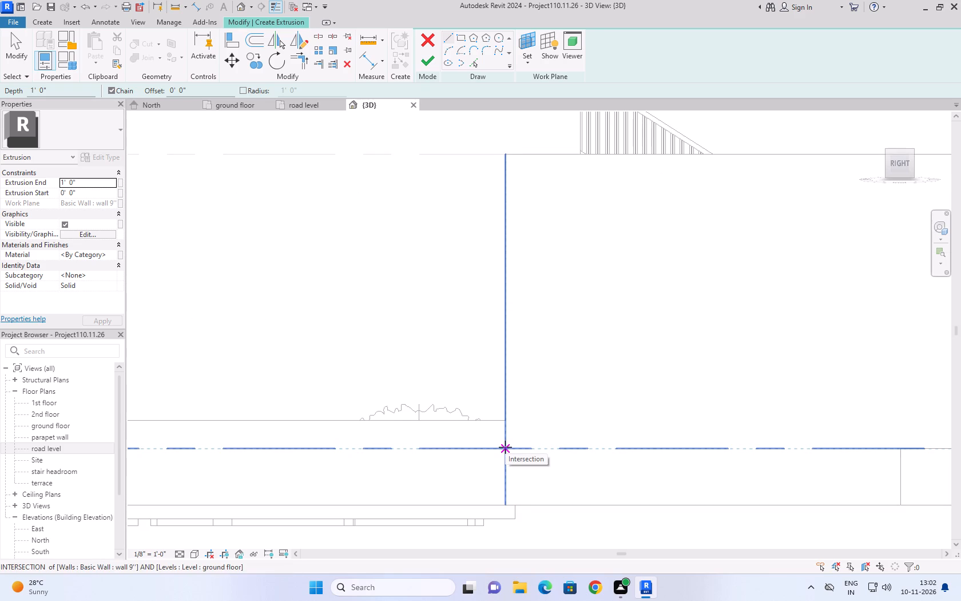
left_click(505, 447)
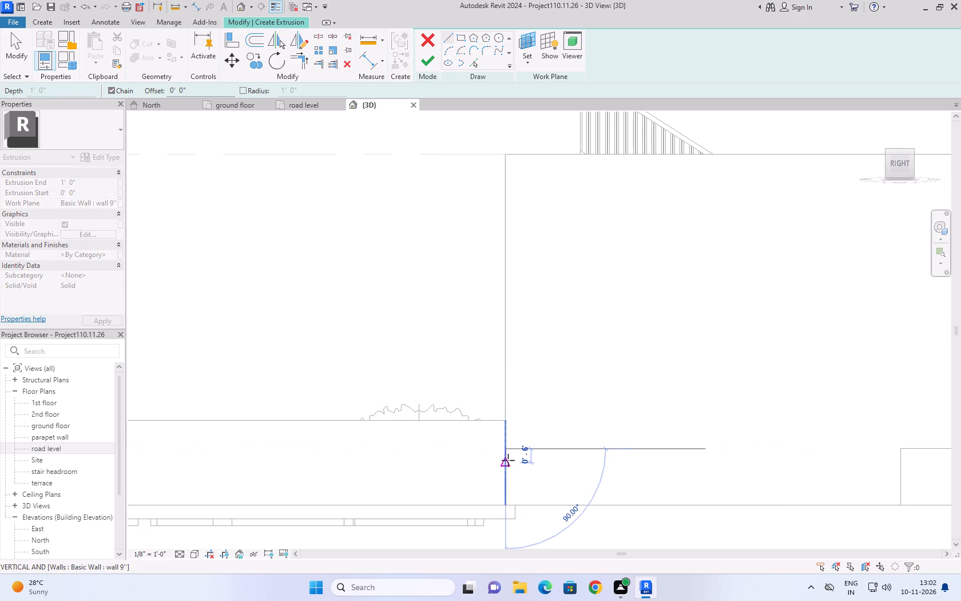
type("6''")
key("Return")
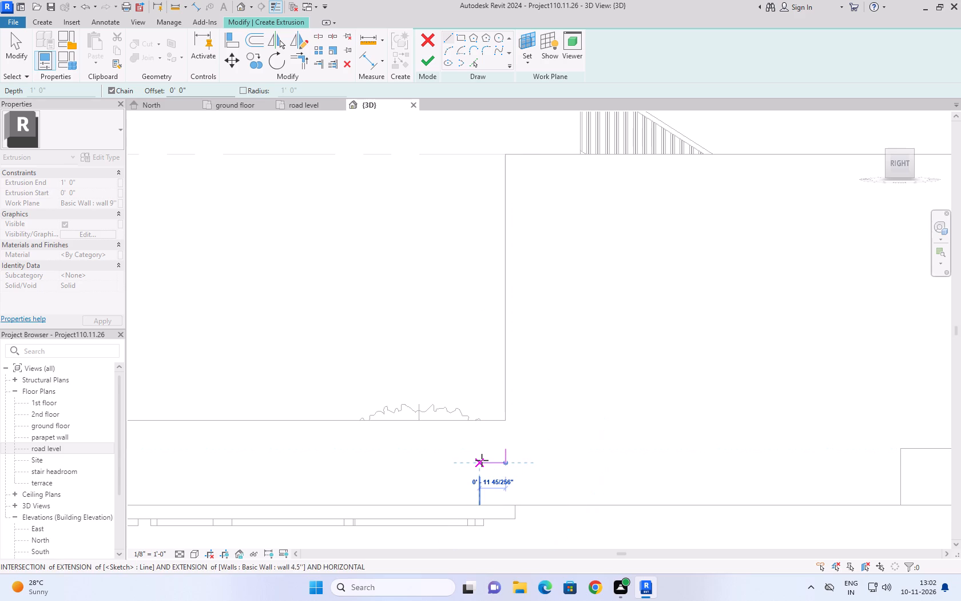
type("1'")
key("Return")
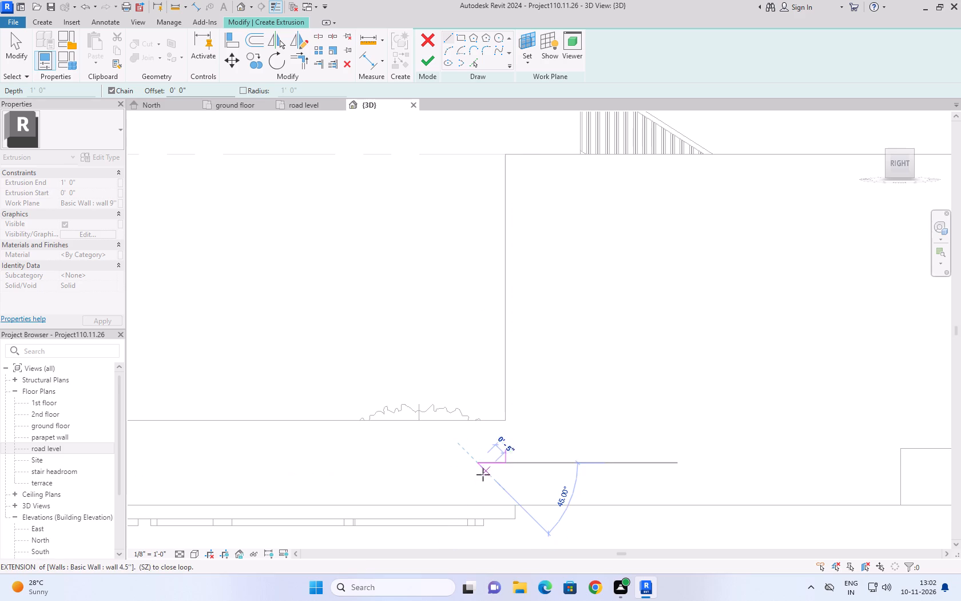
Continue the step profile downward with two more steps, each with a 6'' riser and a 1' tread.
scroll(479, 480, "up", 3)
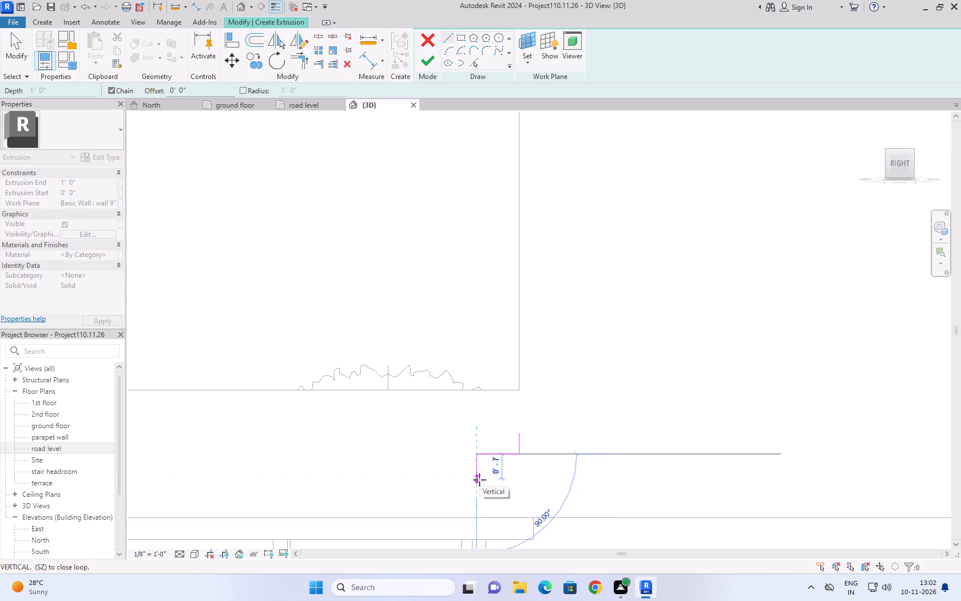
type("6''")
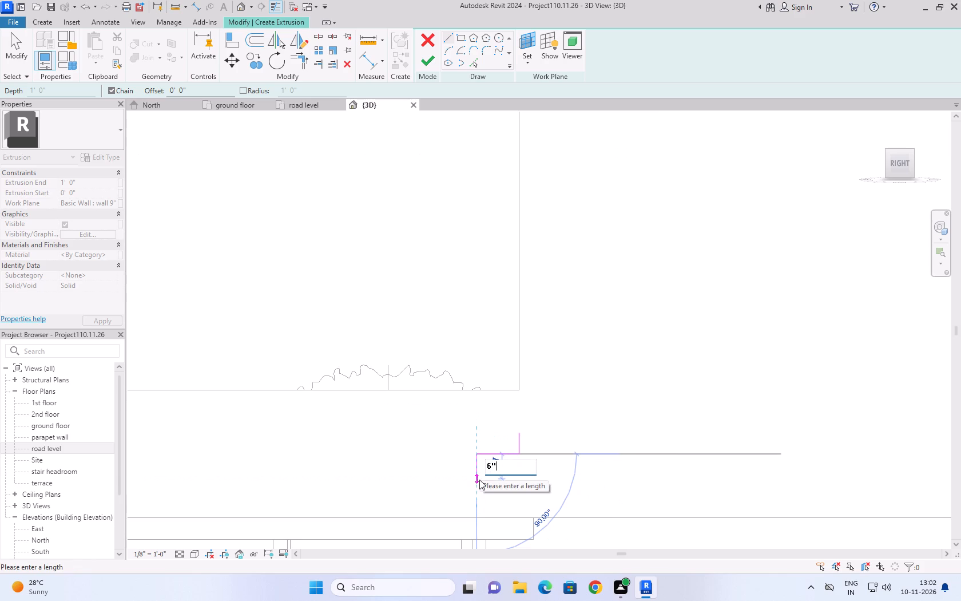
key("Return")
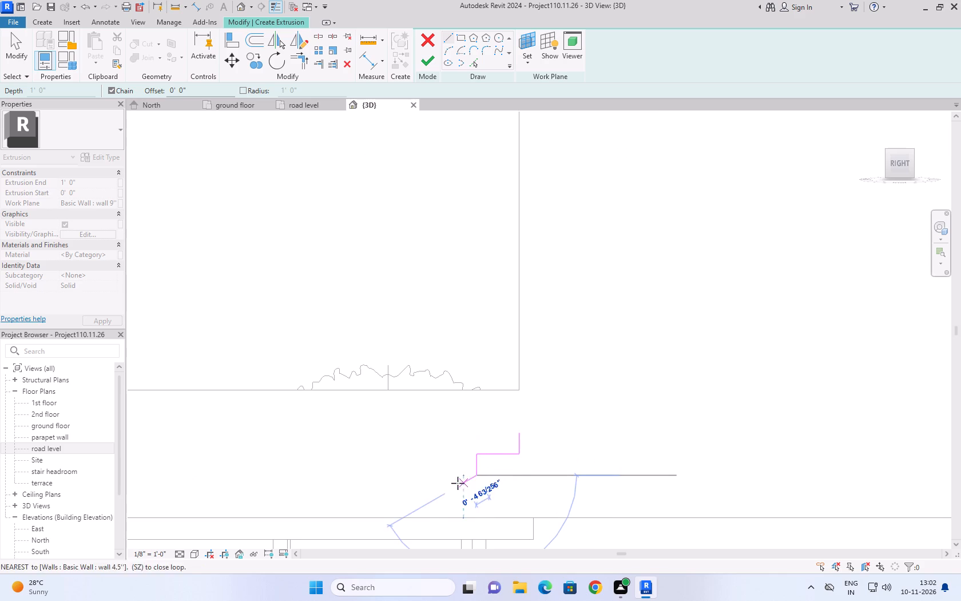
type("1'")
key("Return")
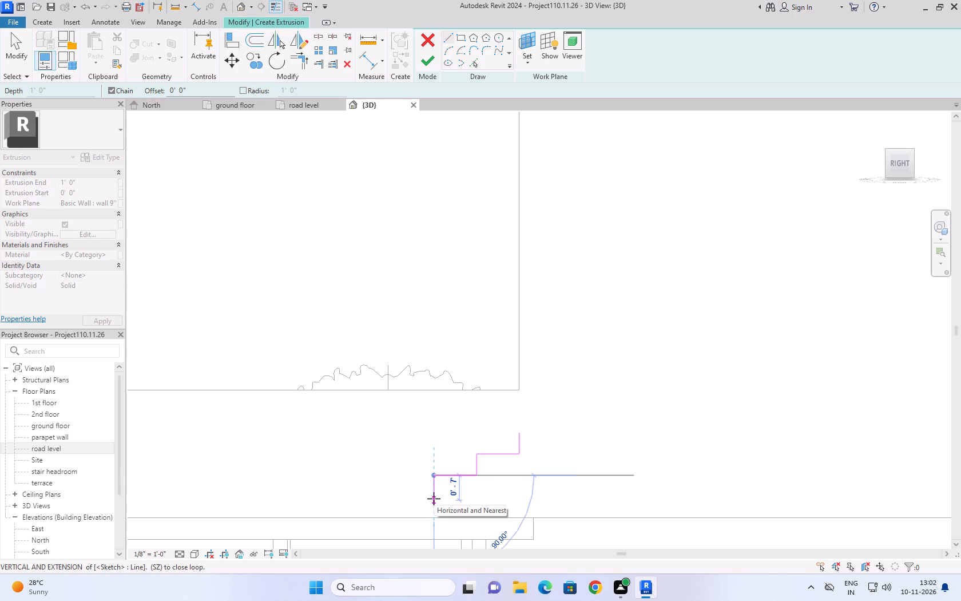
key("6")
type("''")
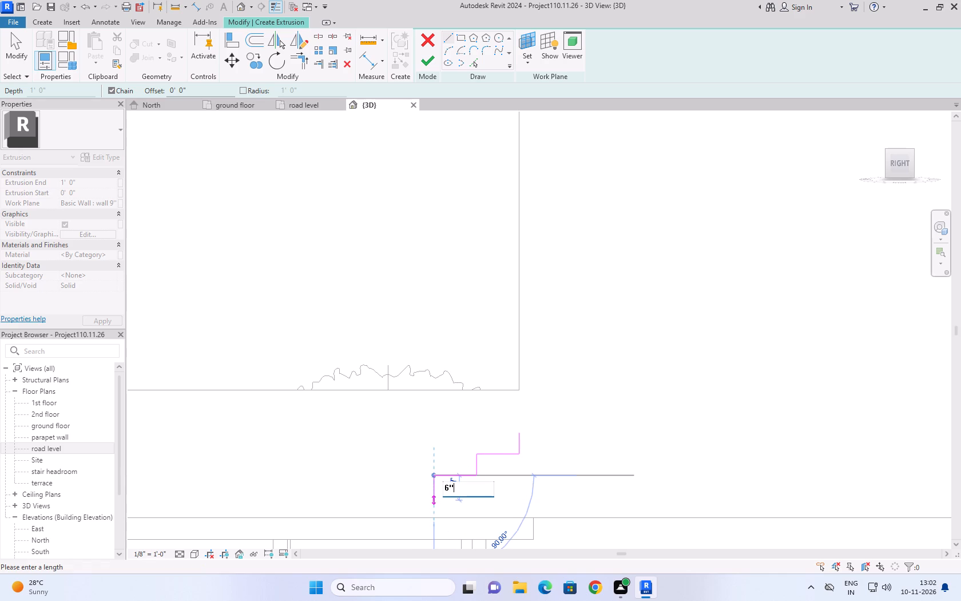
key("Return")
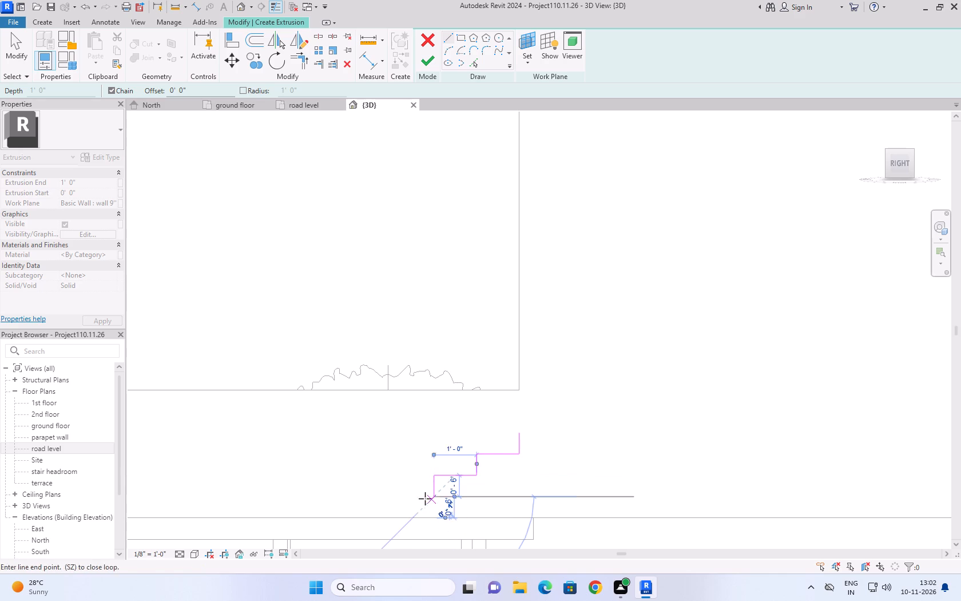
type("1'")
key("Return")
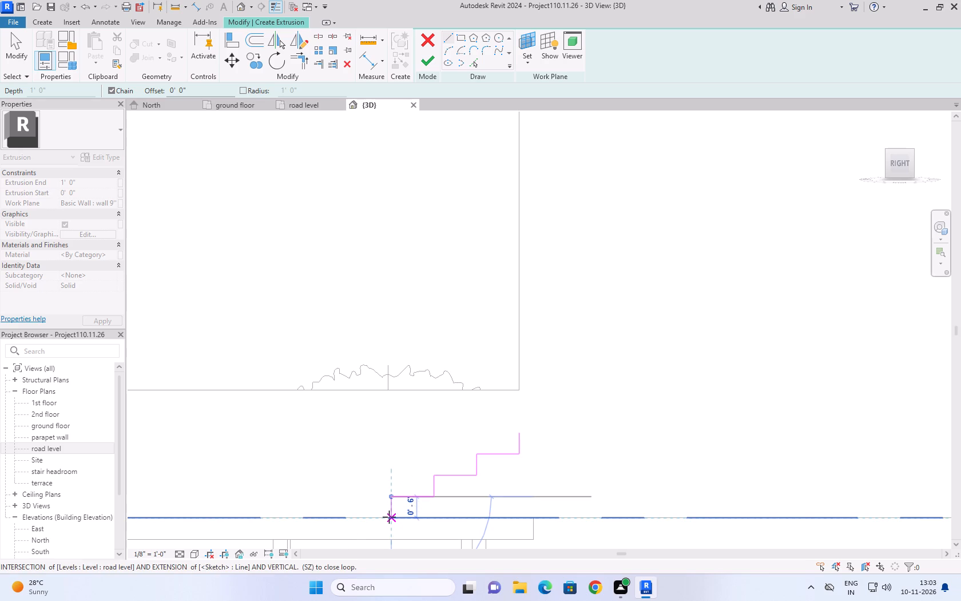
Close the step profile with a 6'' riser to road level, a line back to the house wall and a line up to the top tread.
left_click(391, 517)
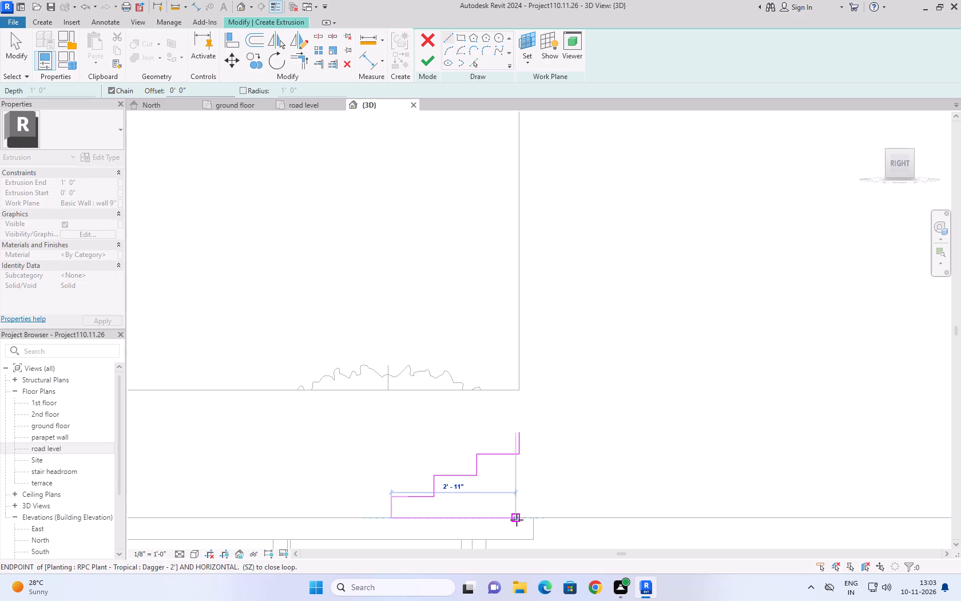
scroll(517, 520, "up", 4)
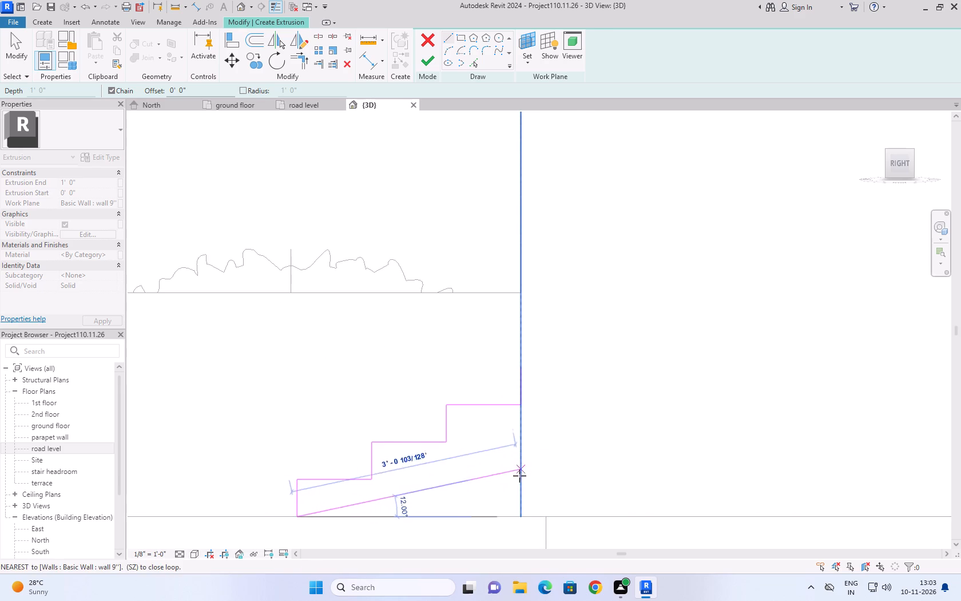
left_click(522, 515)
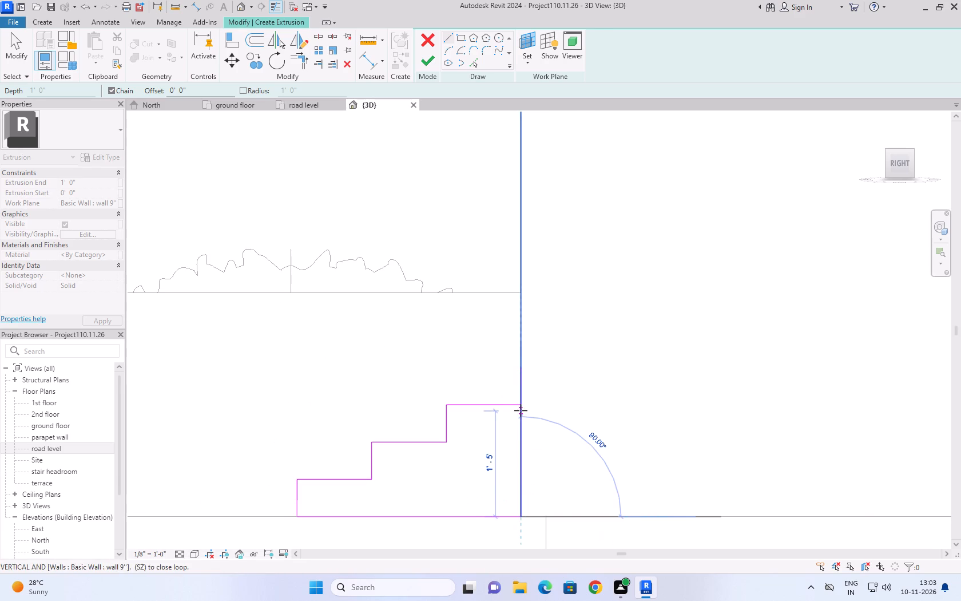
left_click(520, 404)
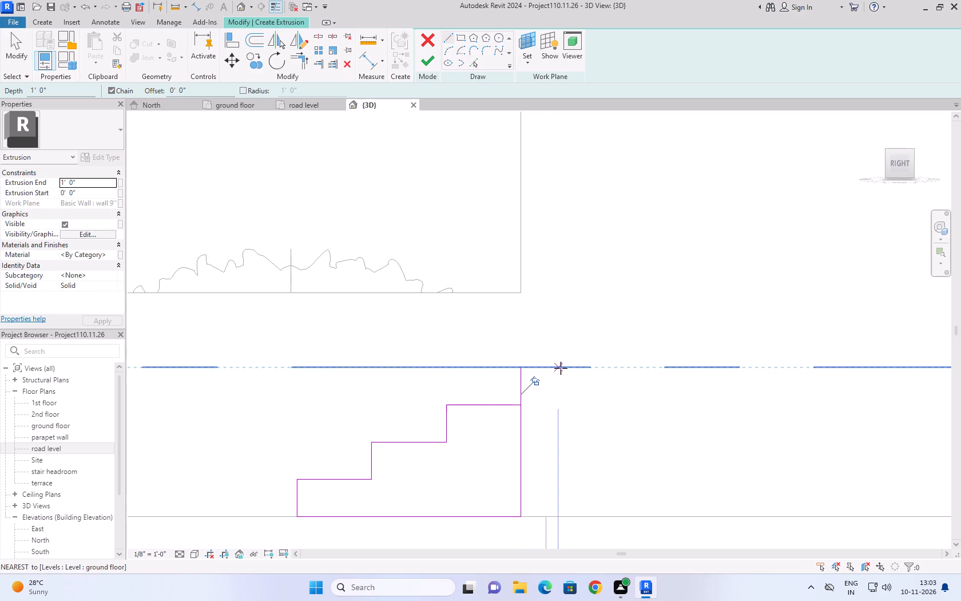
Delete the extra 6'' vertical line above the top tread, complete the step extrusion and finish the in-place model.
key("Escape")
key("Escape")
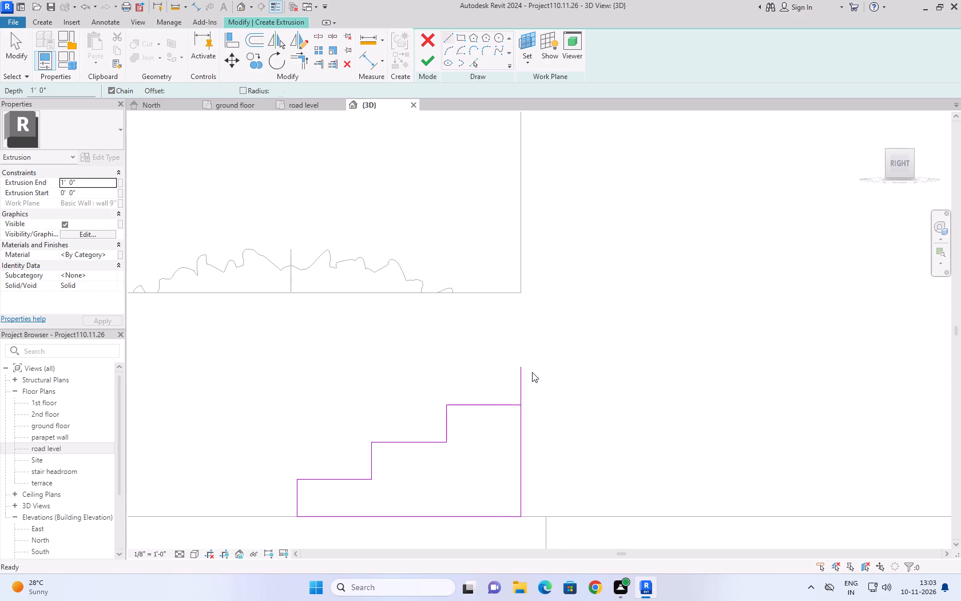
left_click(523, 371)
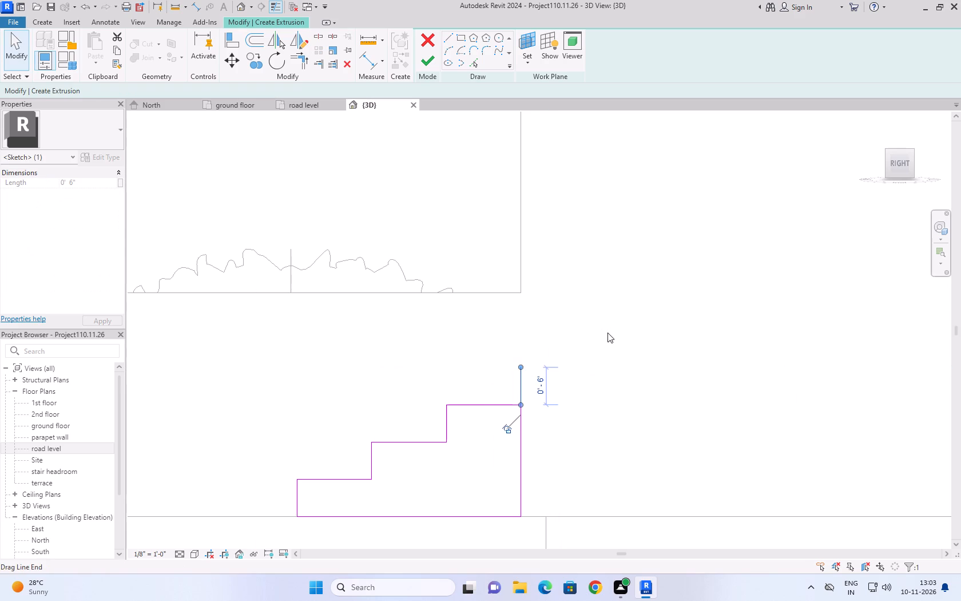
key("Delete")
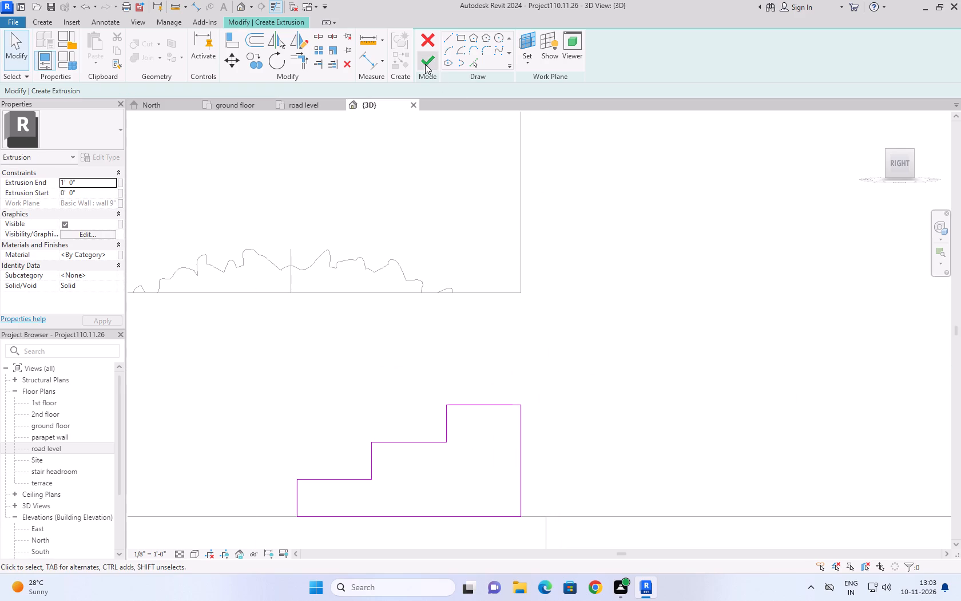
left_click(424, 61)
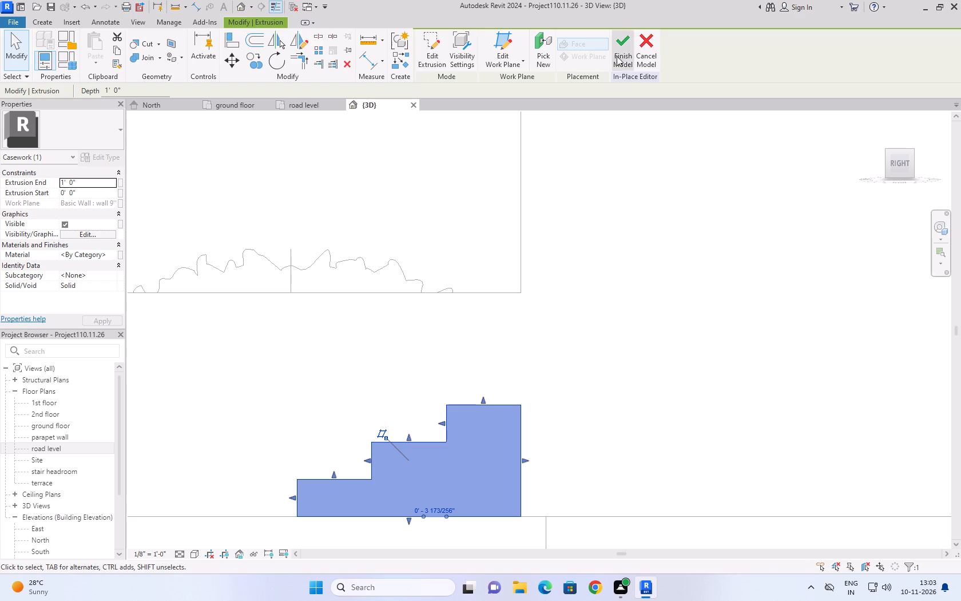
left_click(621, 49)
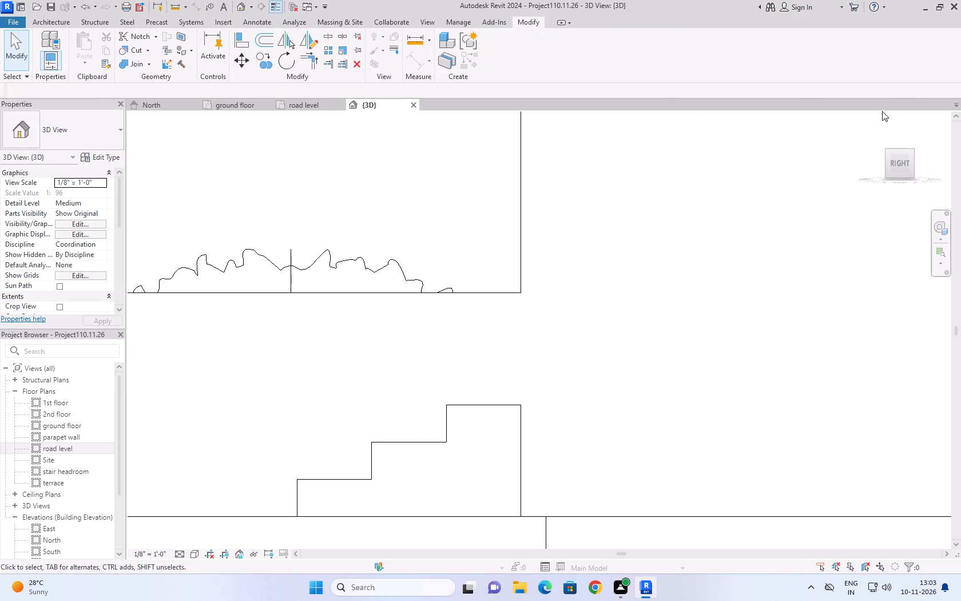
Examine the new entrance steps against the side boundary wall from the front and in the overall 3D view.
left_click(870, 120)
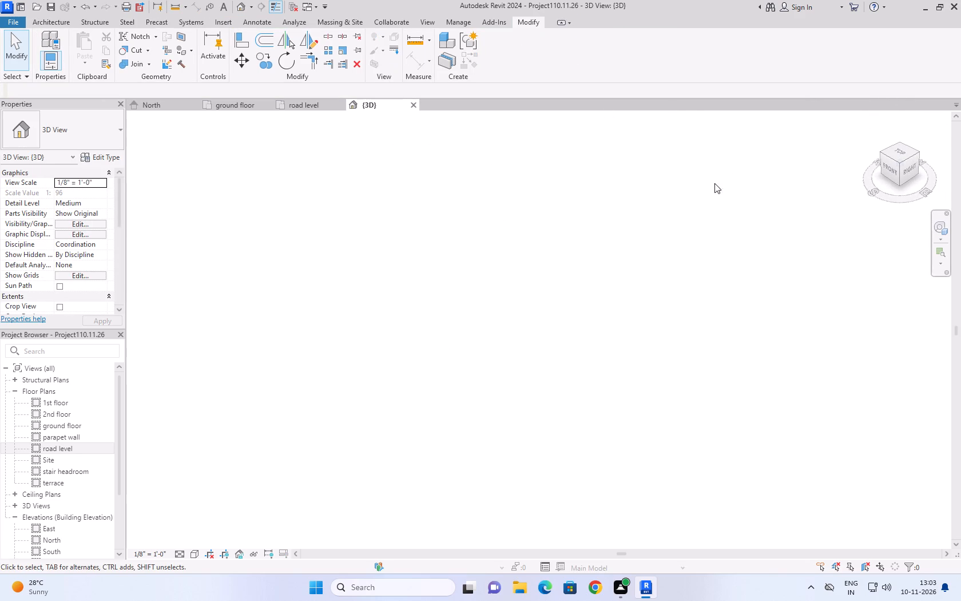
middle_click_drag(575, 437, 579, 437)
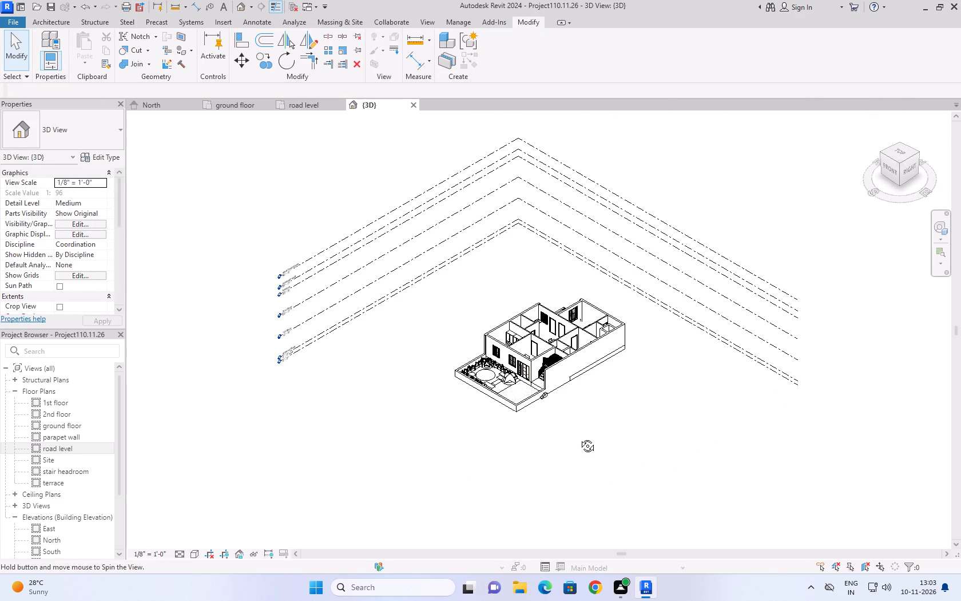
middle_click_drag(579, 437, 713, 404)
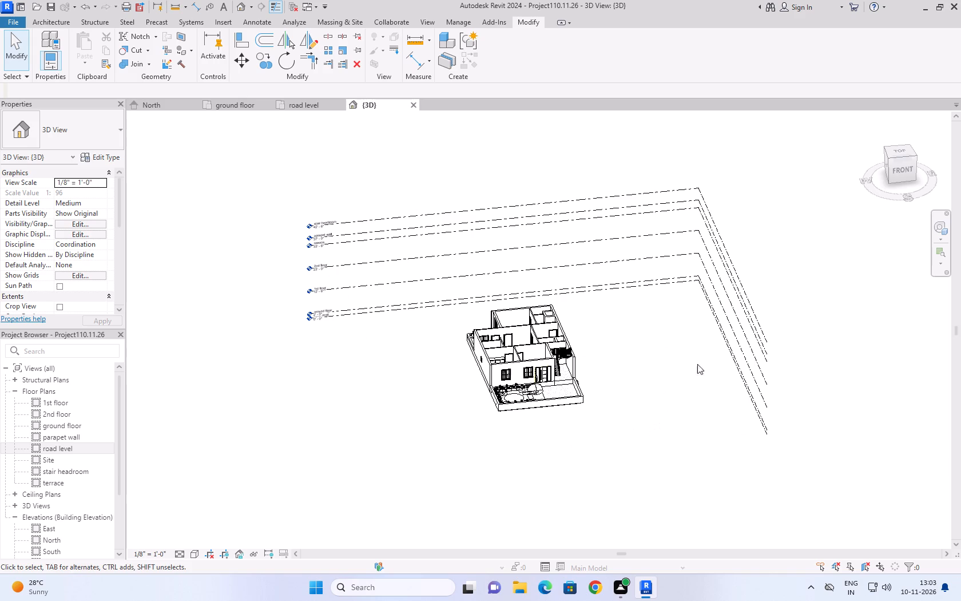
left_click(902, 165)
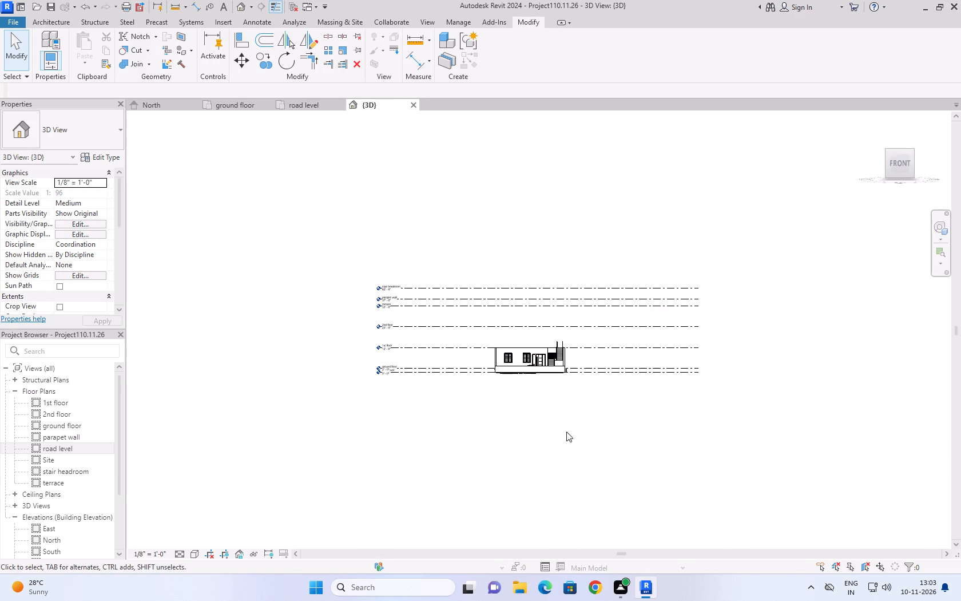
scroll(564, 417, "up", 5)
scroll(548, 306, "up", 1)
middle_click_drag(548, 306, 542, 446)
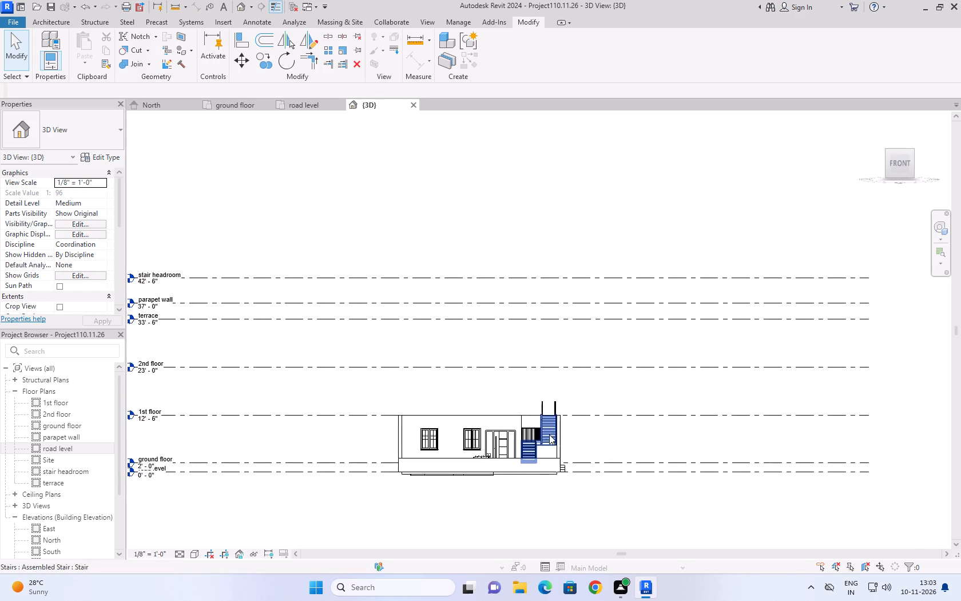
scroll(549, 434, "up", 6)
left_click(578, 511)
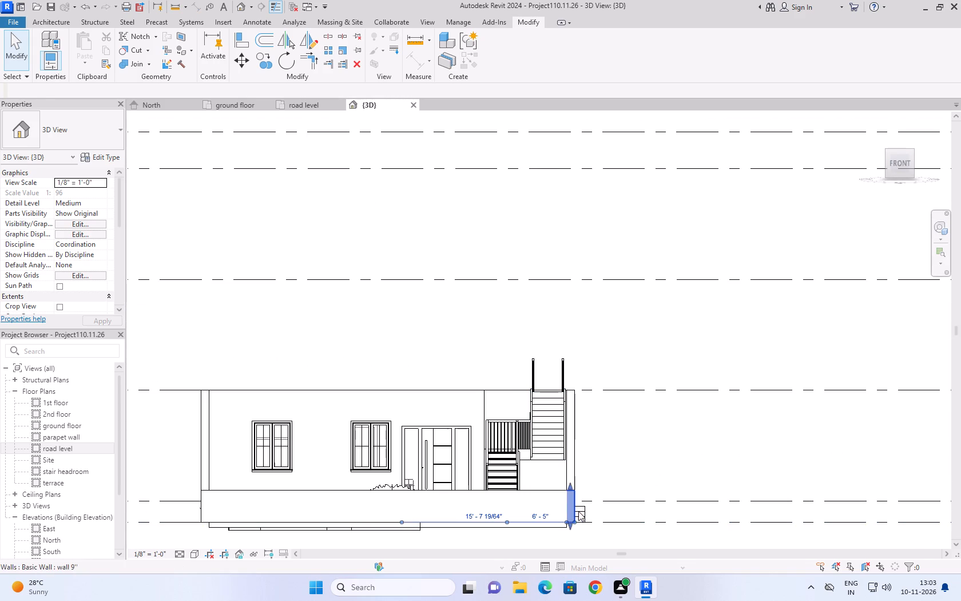
scroll(566, 516, "up", 9)
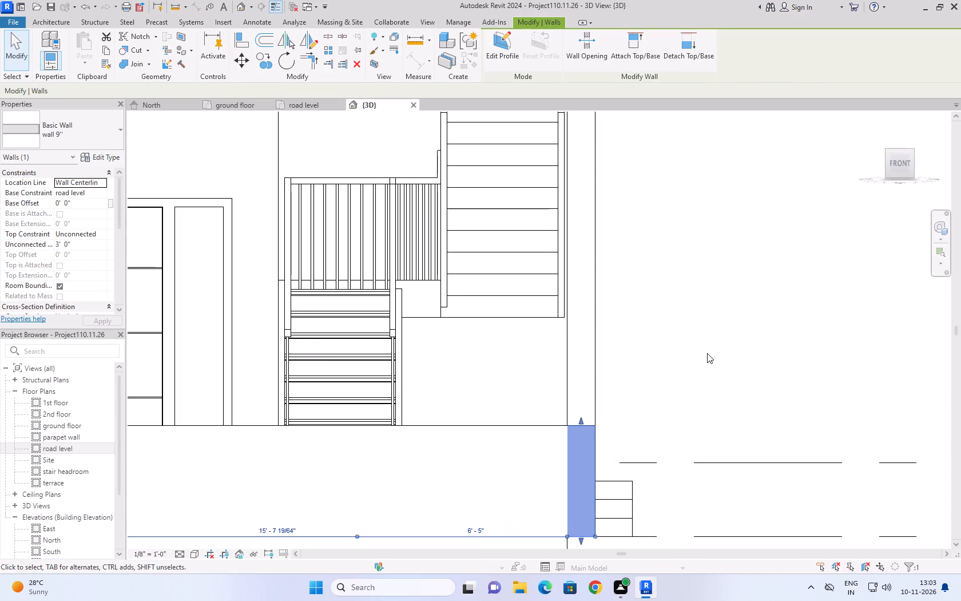
left_click(876, 118)
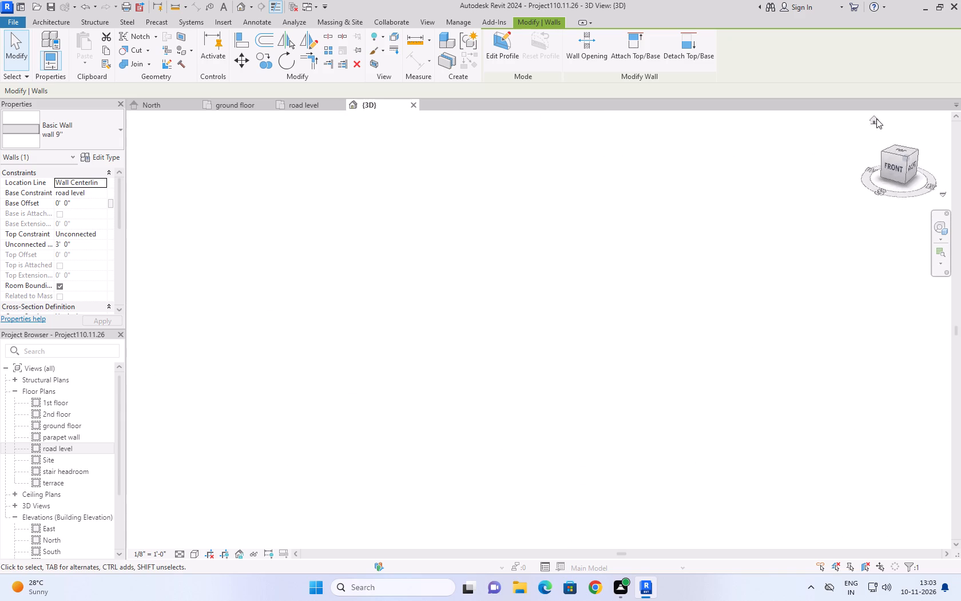
scroll(525, 392, "up", 3)
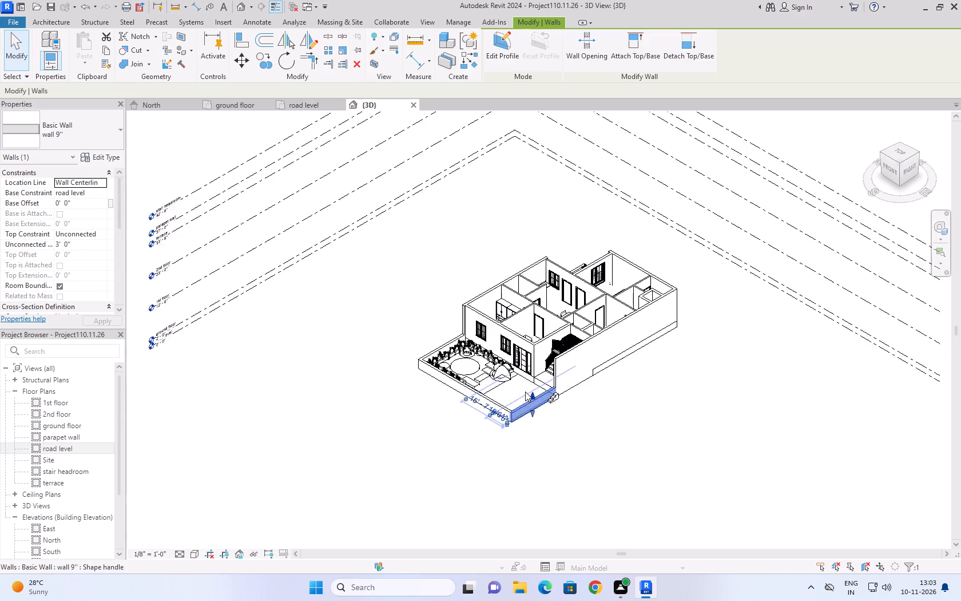
scroll(525, 392, "up", 6)
left_click(591, 466)
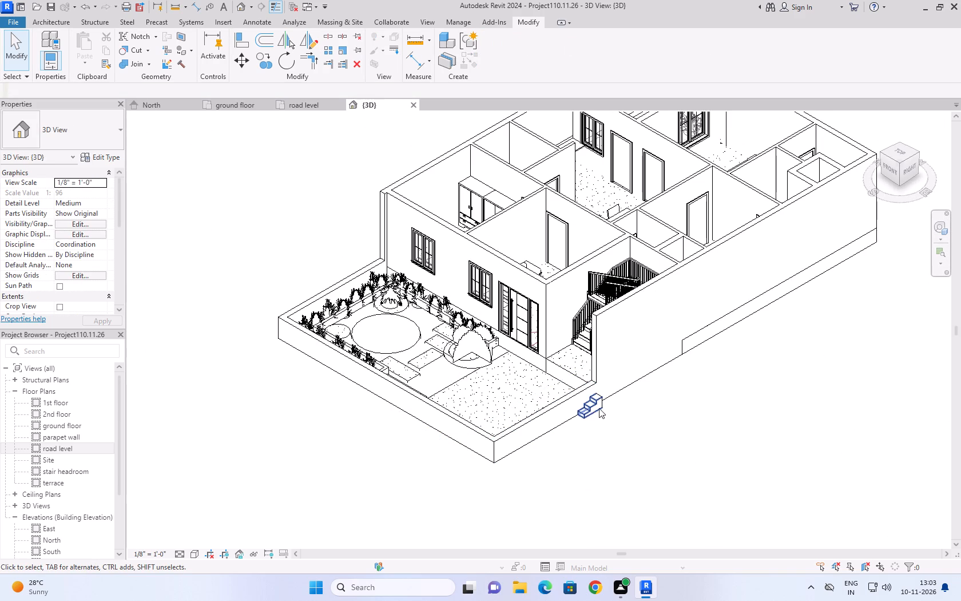
Shift the steps block along the side boundary wall, away from the house, to an elevation of about -0' 10''.
left_click(599, 408)
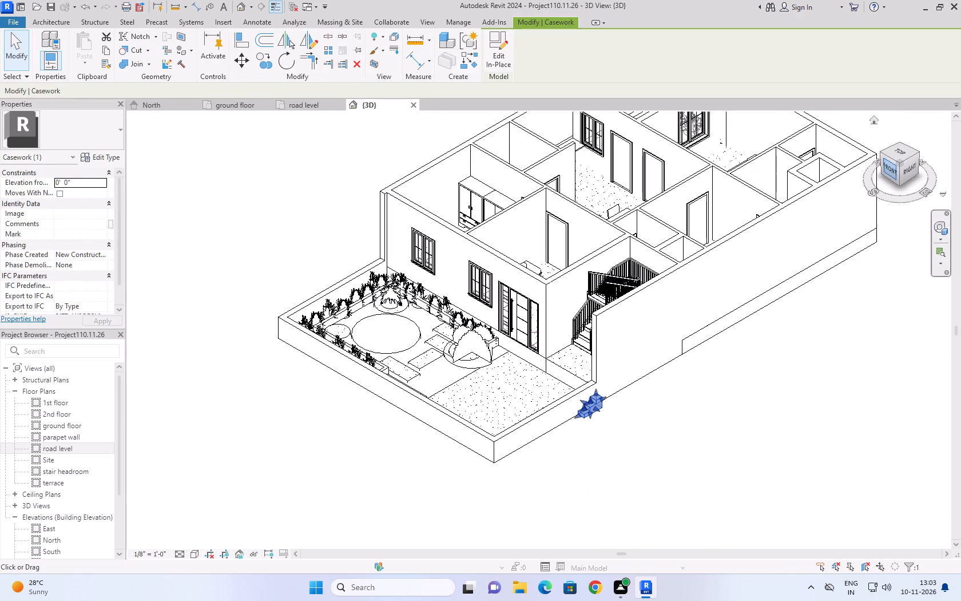
left_click(891, 160)
scroll(725, 302, "down", 4)
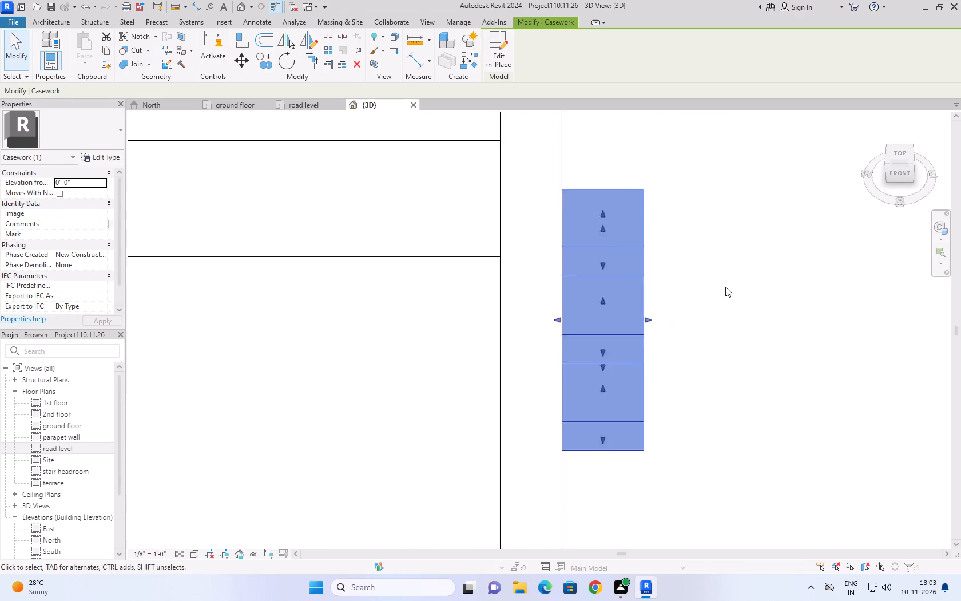
scroll(725, 287, "down", 7)
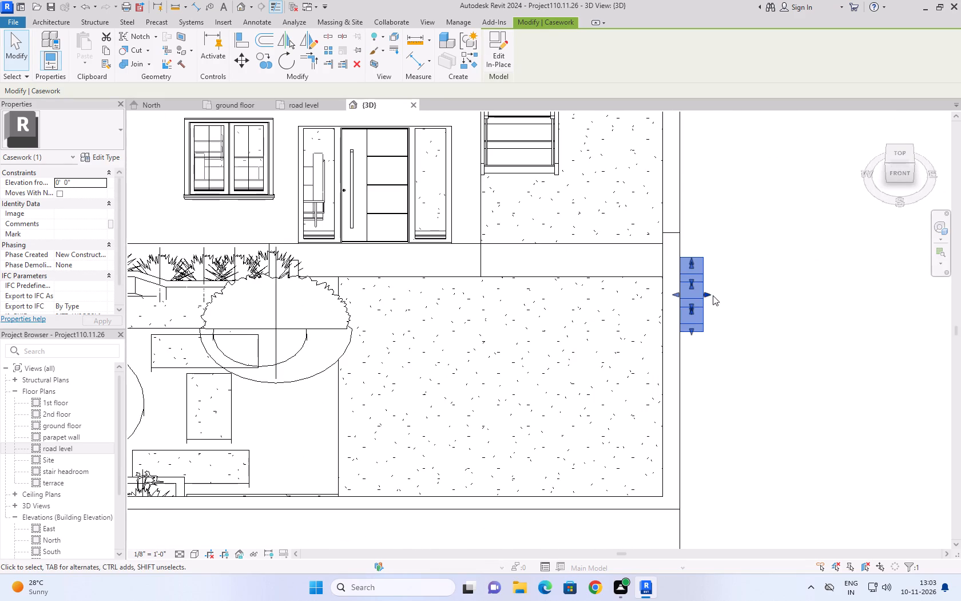
middle_click_drag(702, 262, 704, 272)
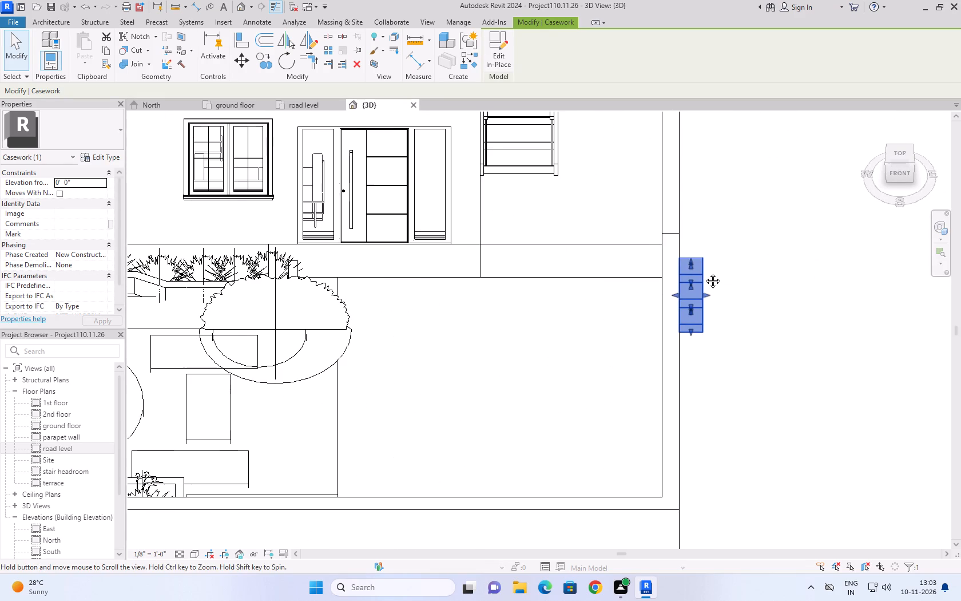
middle_click_drag(704, 272, 705, 276)
middle_click_drag(697, 295, 687, 326)
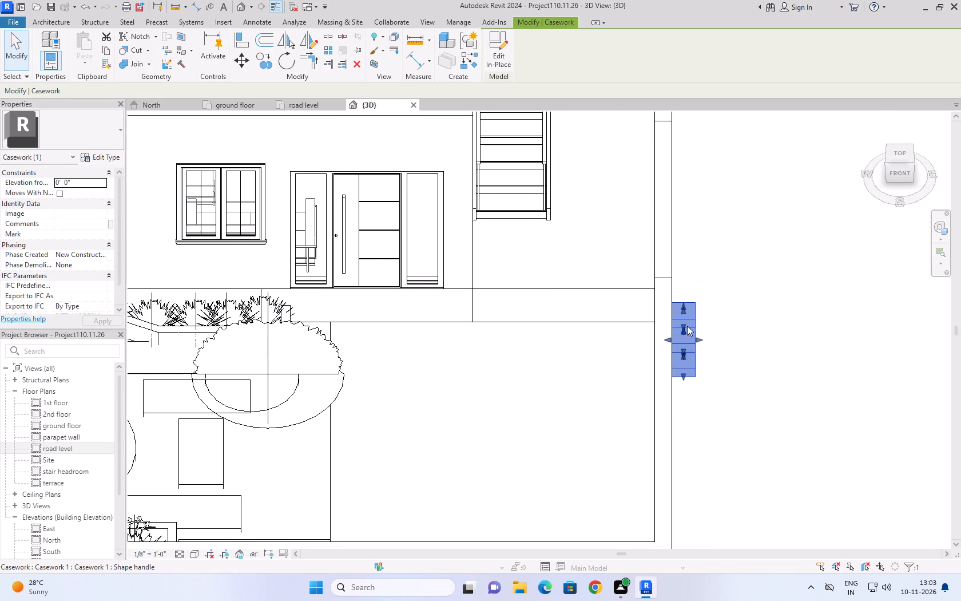
middle_click_drag(712, 290, 726, 218)
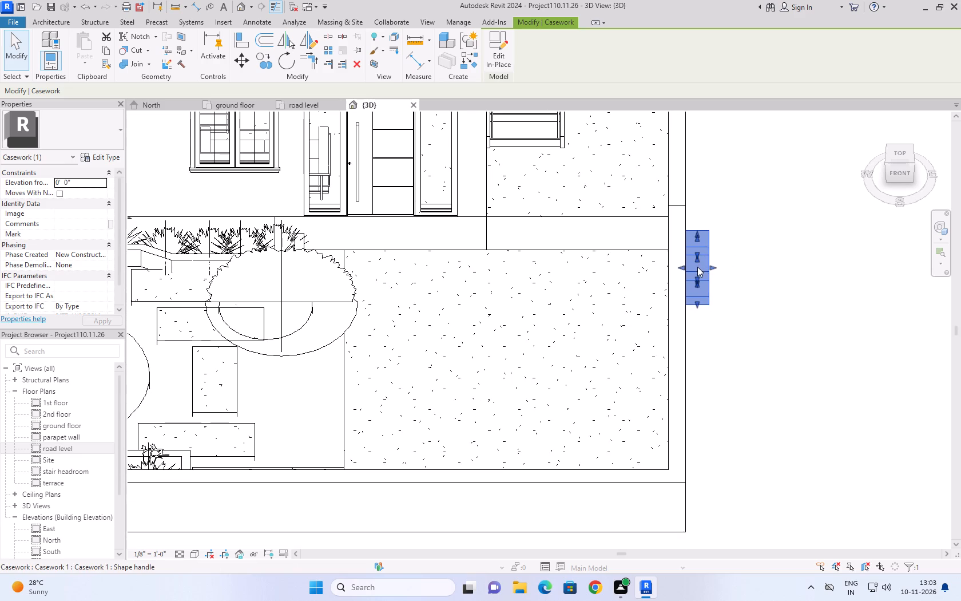
left_click_drag(694, 272, 694, 298)
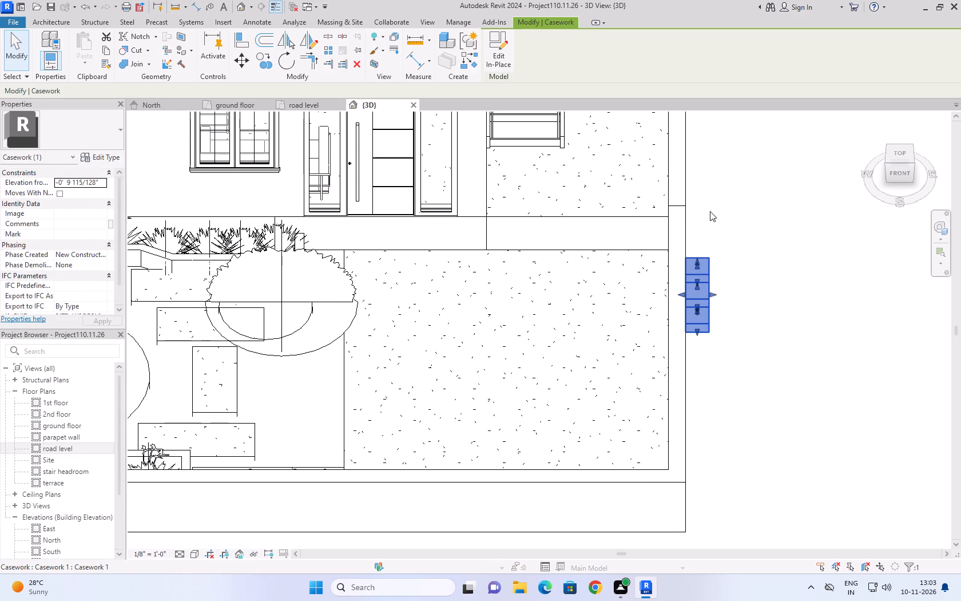
Stretch the steps across the parking slab, from the garden-side slab edge to the inner face of the side boundary wall.
scroll(597, 274, "down", 2)
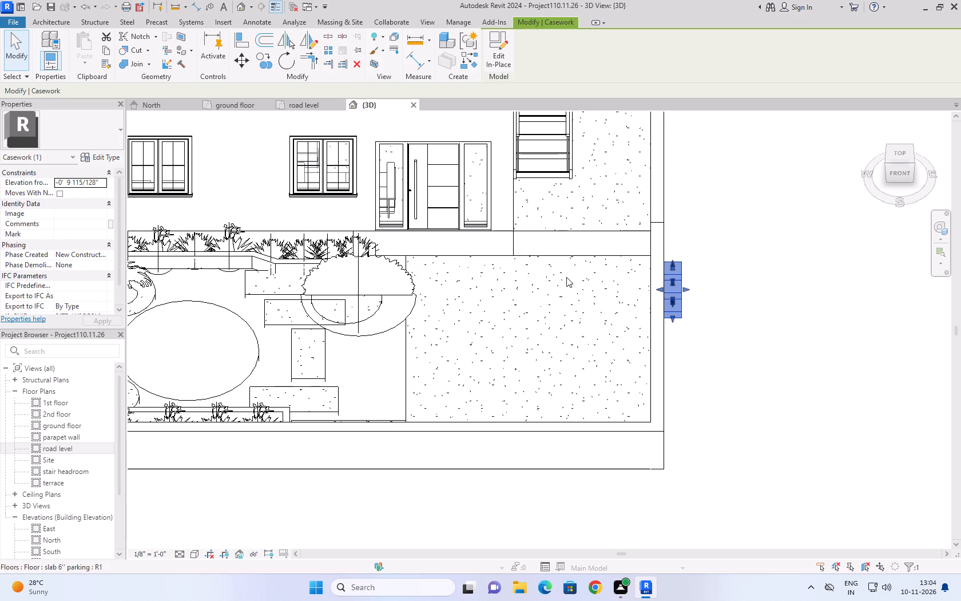
scroll(566, 281, "down", 2)
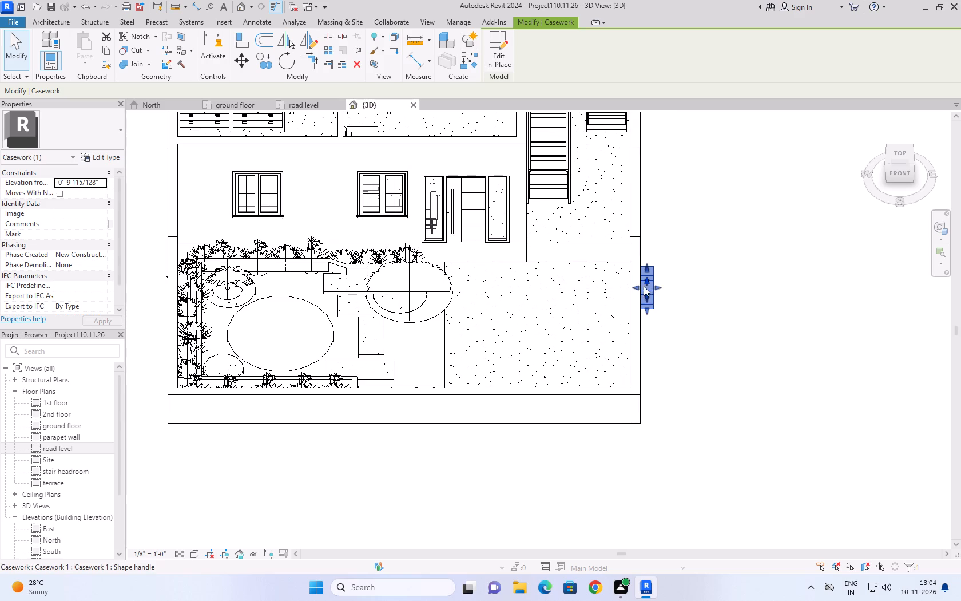
left_click_drag(634, 288, 459, 280)
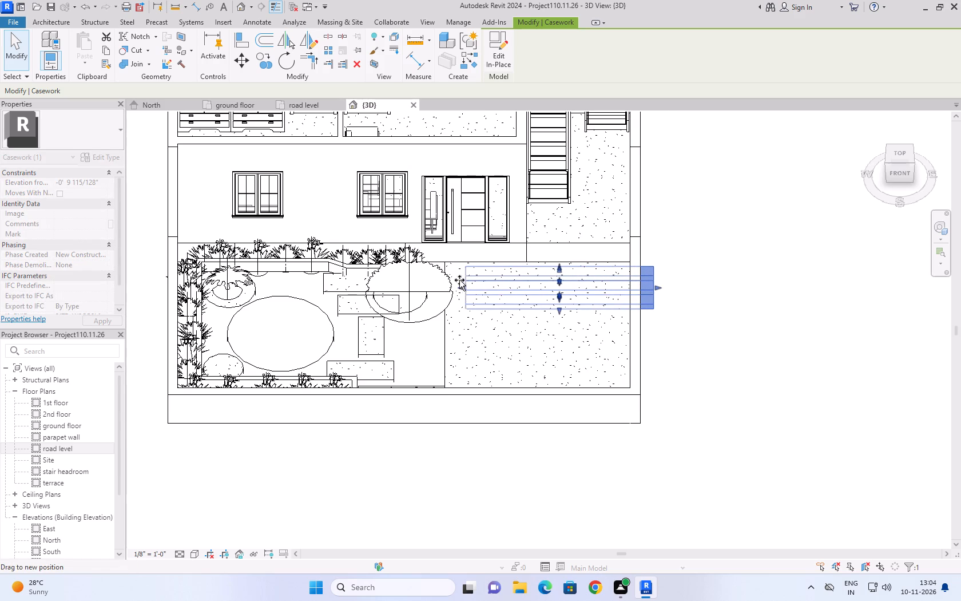
left_click_drag(459, 280, 448, 280)
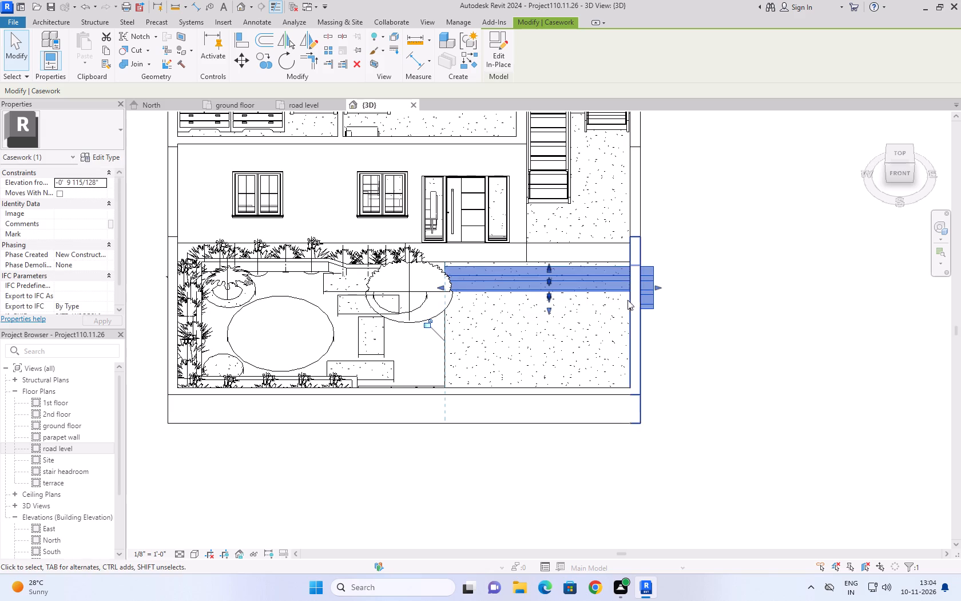
left_click_drag(657, 288, 638, 287)
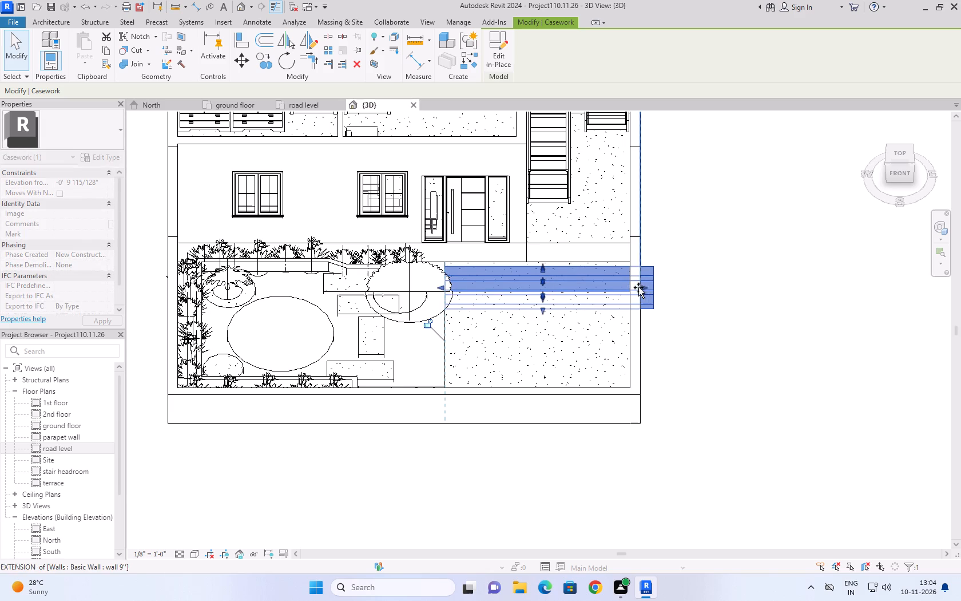
left_click_drag(638, 287, 632, 287)
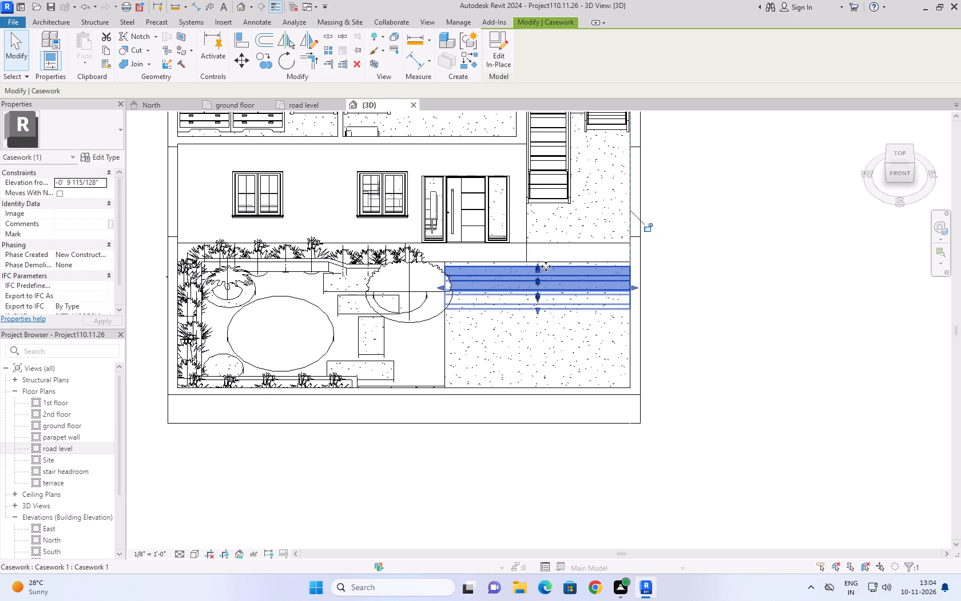
Move the widened steps back against the ground floor edge at the house front, to an elevation of about 0' 5 3/8''.
left_click_drag(546, 272, 543, 247)
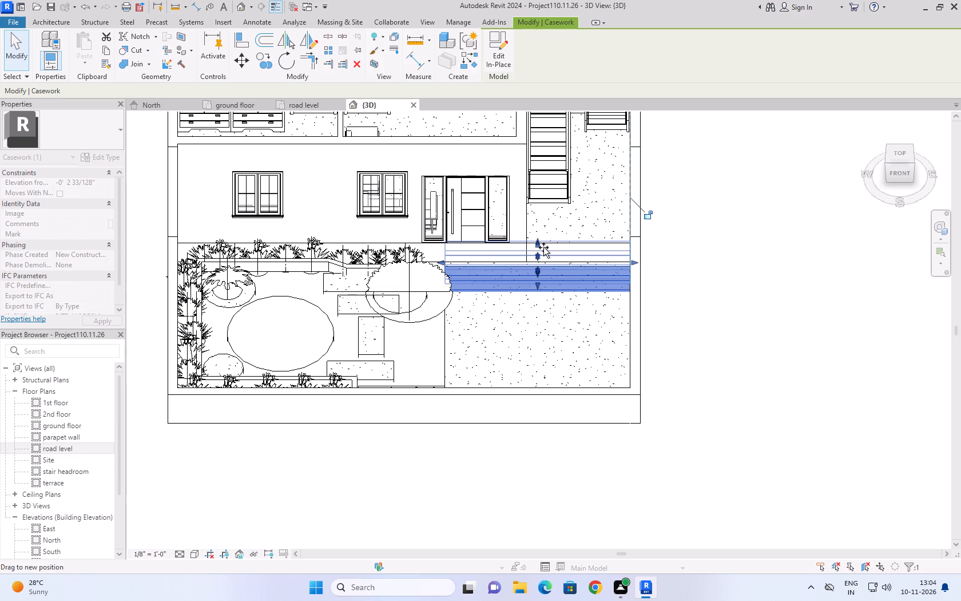
left_click_drag(543, 247, 544, 248)
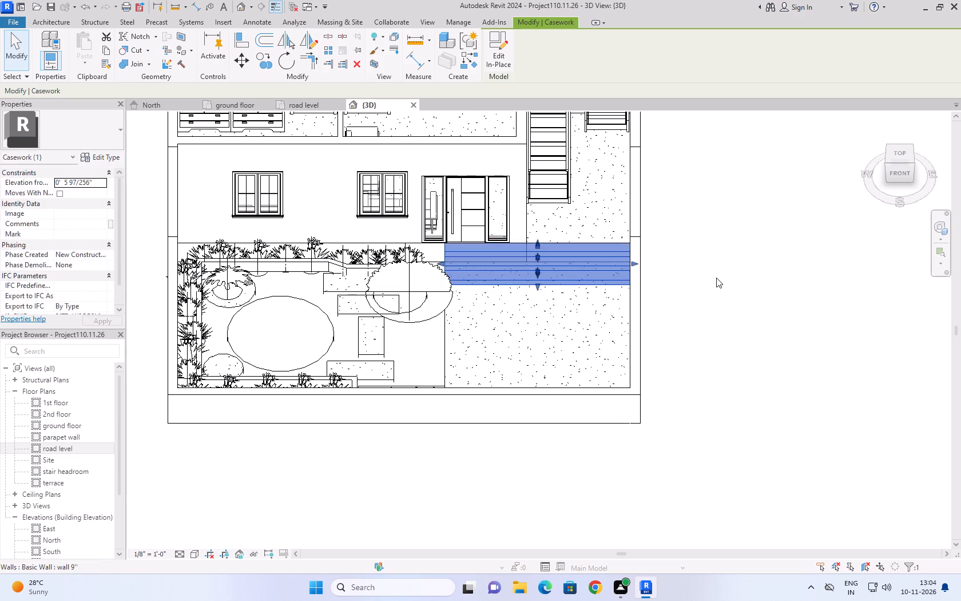
left_click(717, 276)
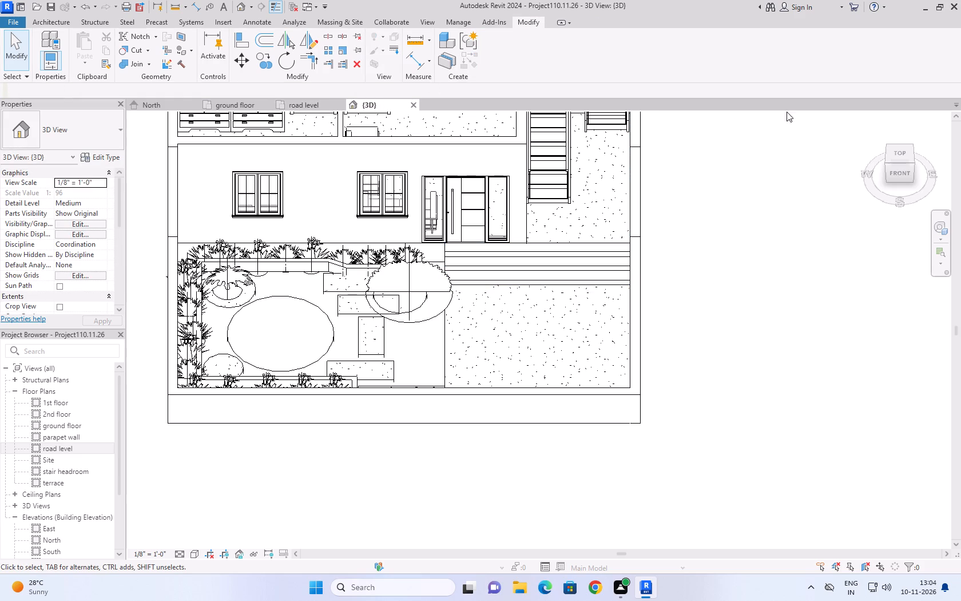
Return to the home 3D view and set its visual style to Realistic.
double_click(867, 118)
left_click(873, 121)
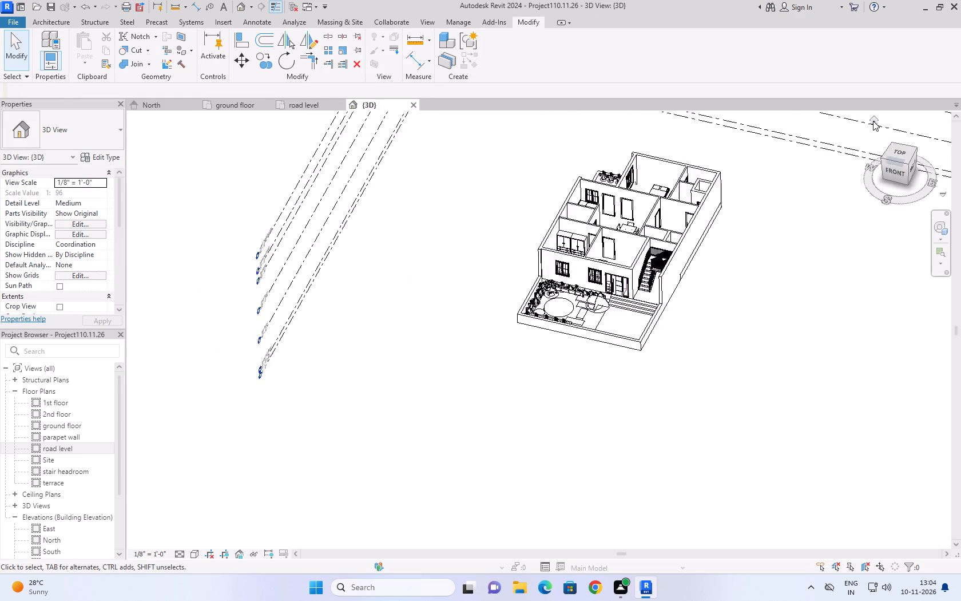
scroll(503, 414, "up", 5)
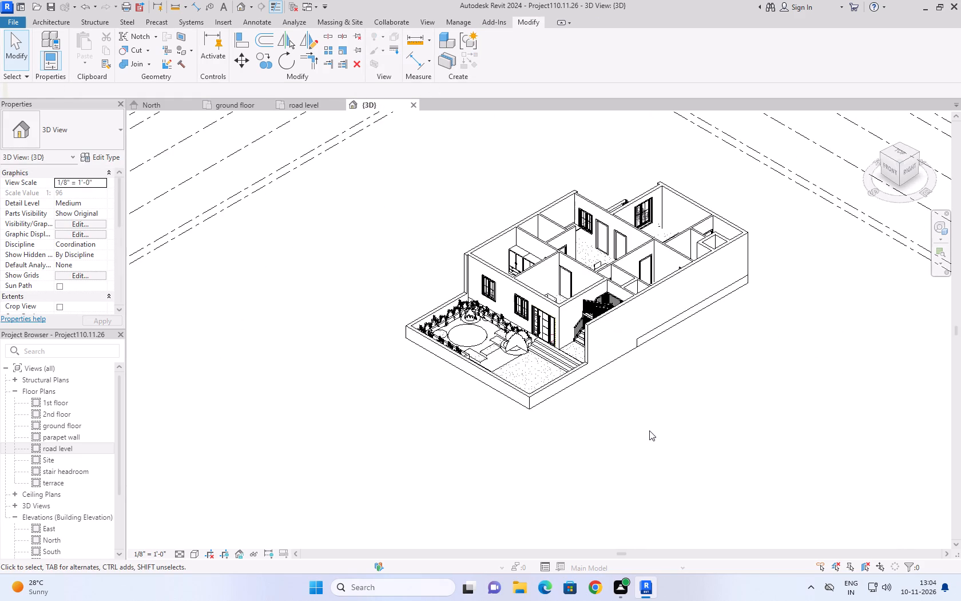
left_click(649, 430)
left_click(189, 555)
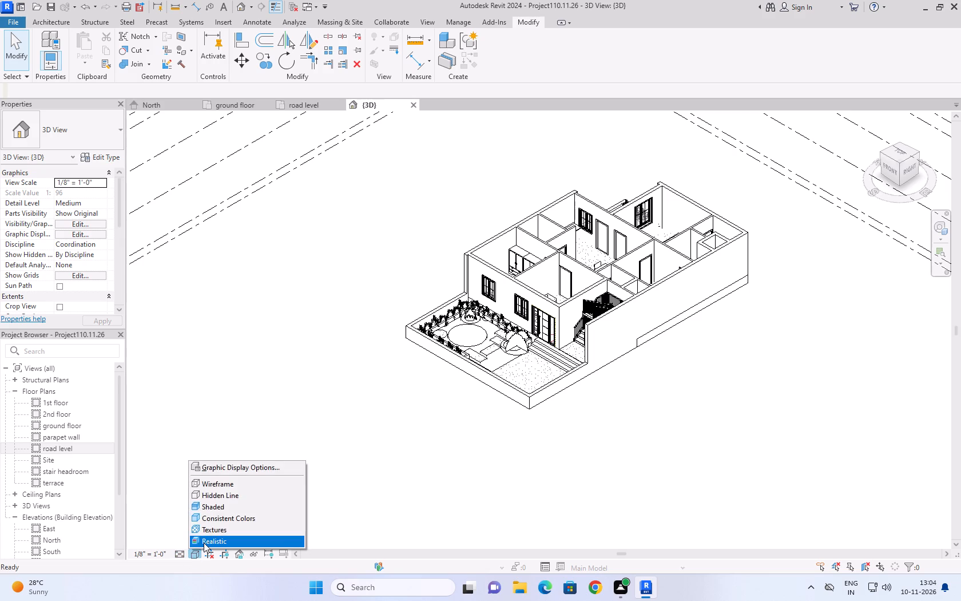
left_click(204, 543)
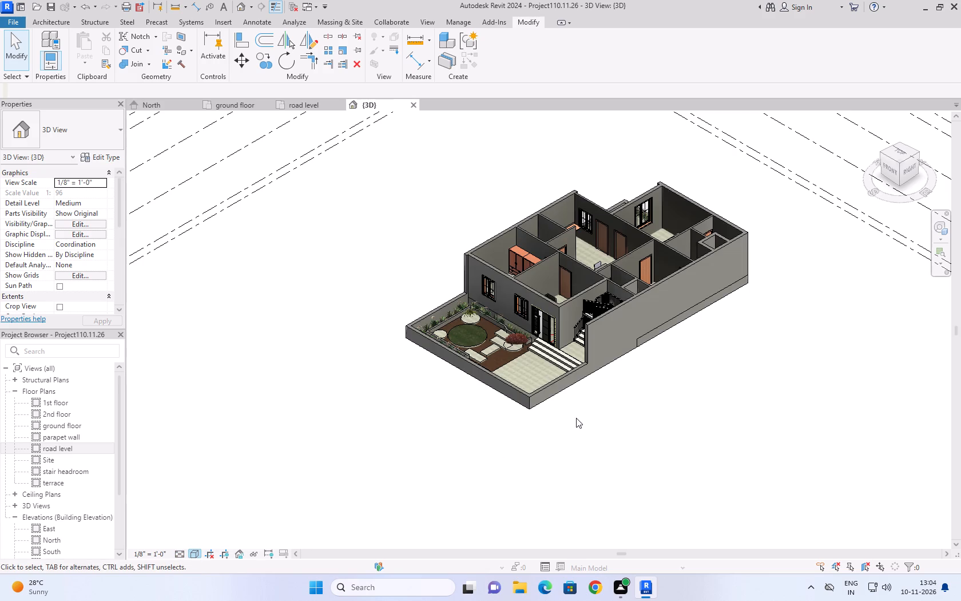
In the top view, stretch the garden-side end of the entrance steps past the slab edge to the end of the raised garden's planter wall.
scroll(546, 333, "up", 9)
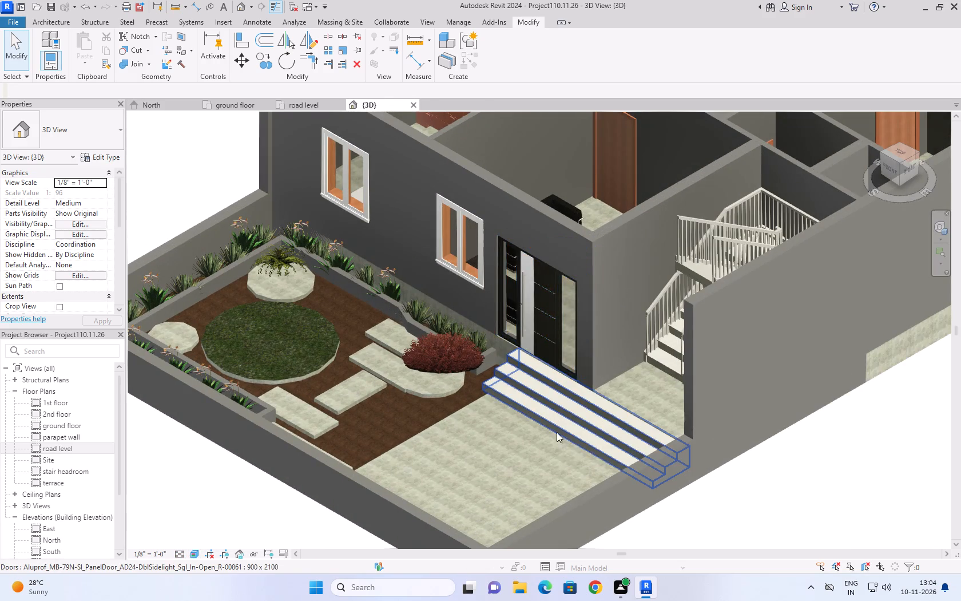
scroll(513, 462, "up", 1)
middle_click_drag(513, 462, 555, 461)
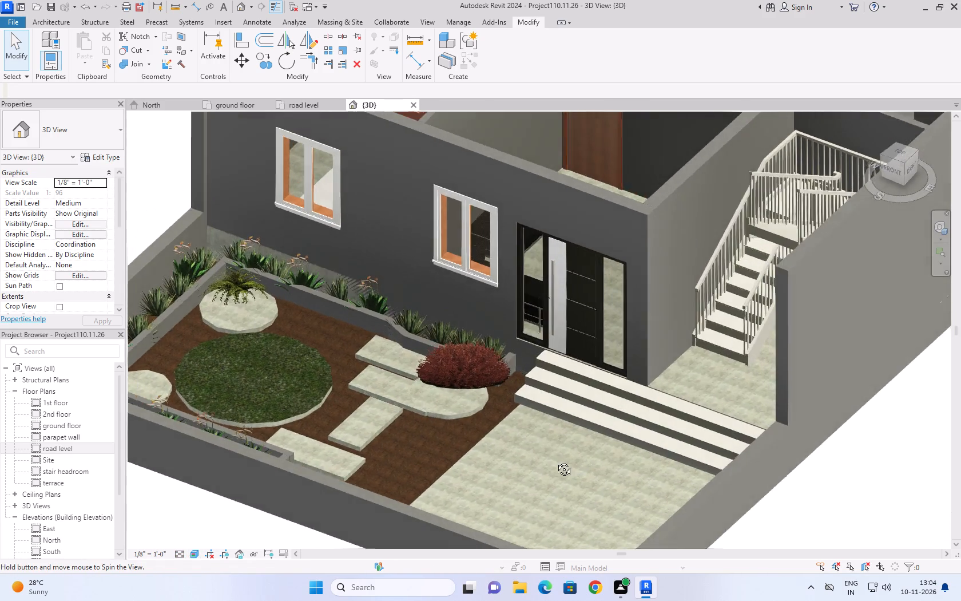
middle_click_drag(555, 461, 623, 461)
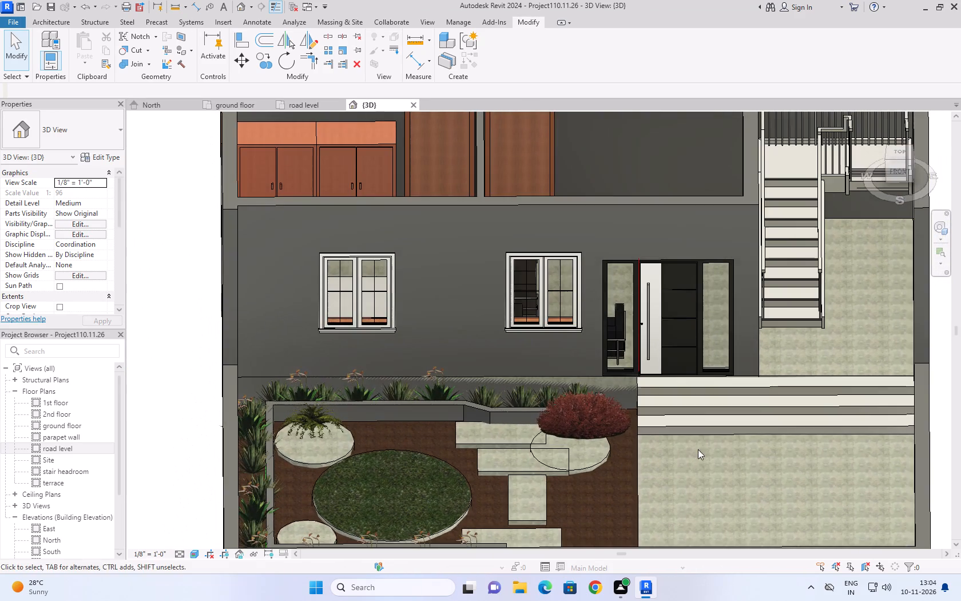
middle_click_drag(709, 447, 643, 454)
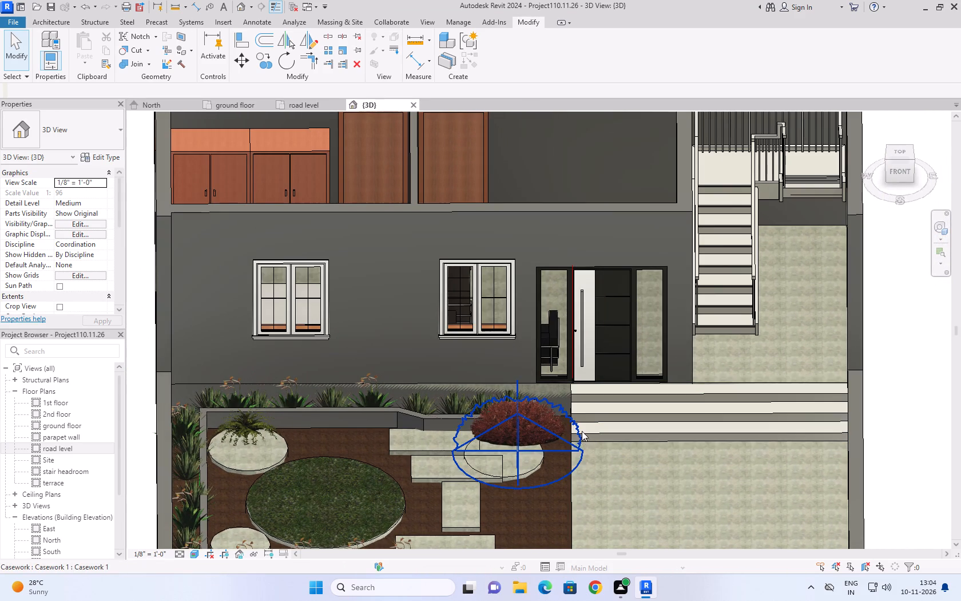
middle_click(587, 418)
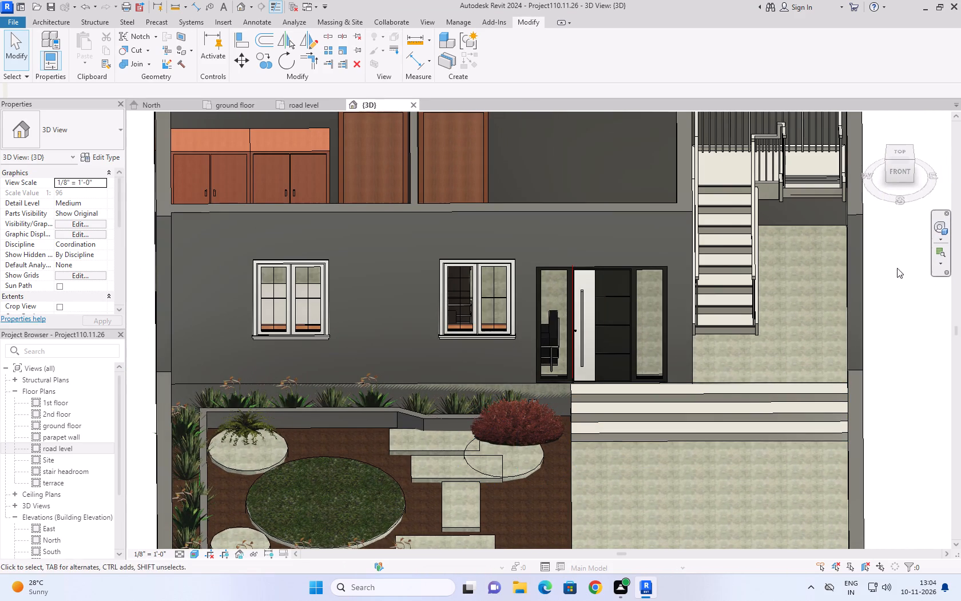
left_click(898, 150)
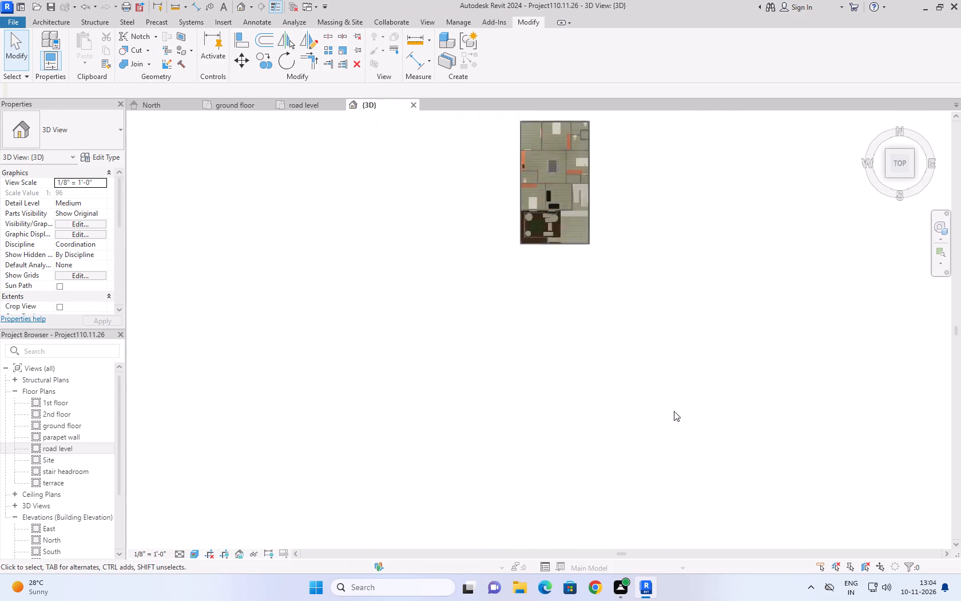
scroll(551, 335, "up", 12)
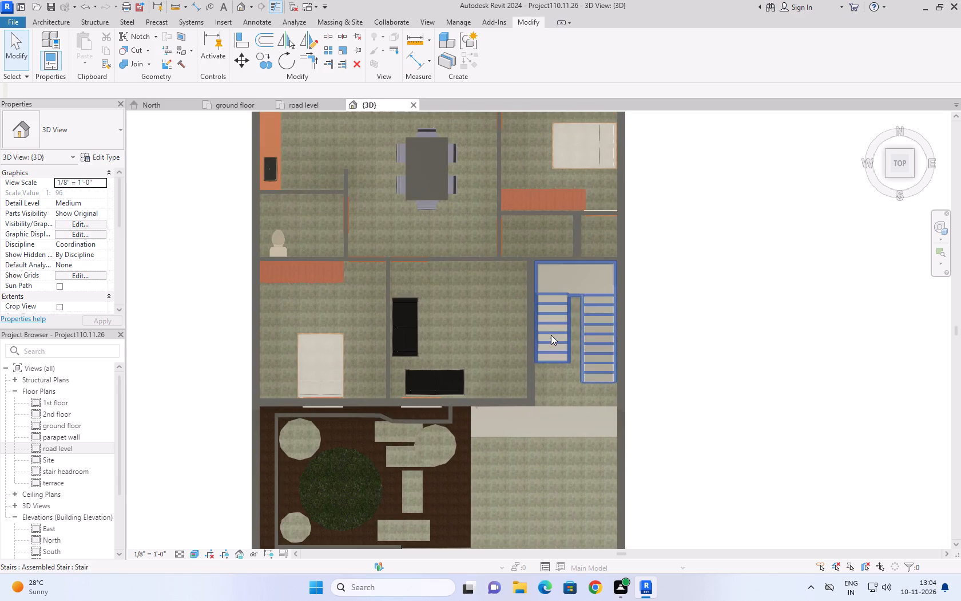
left_click(489, 413)
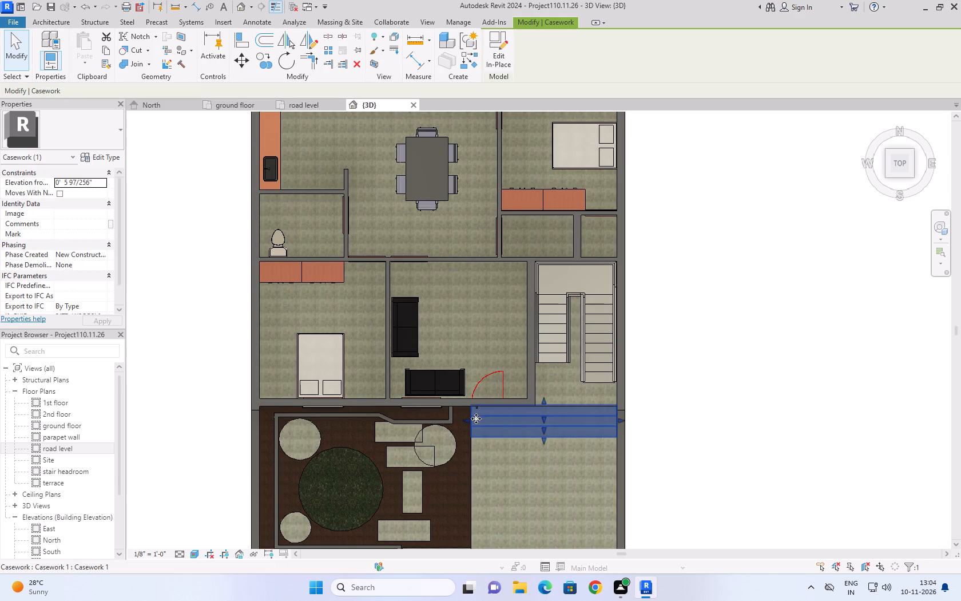
left_click_drag(467, 421, 454, 421)
left_click(722, 405)
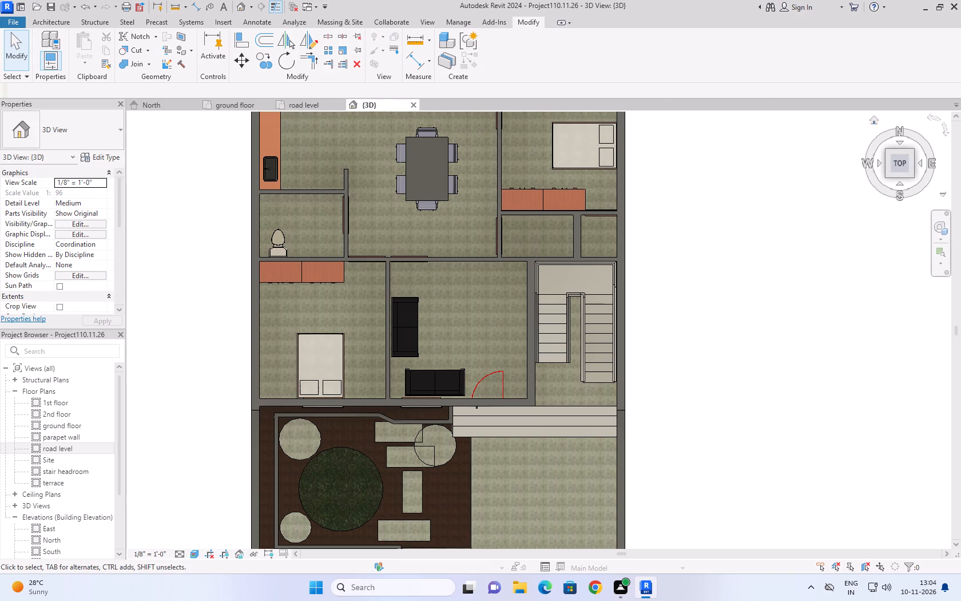
Examine the widened entrance steps from the home view and close up, checking how they meet the parking slab, front door and garden.
left_click(872, 121)
scroll(519, 421, "up", 3)
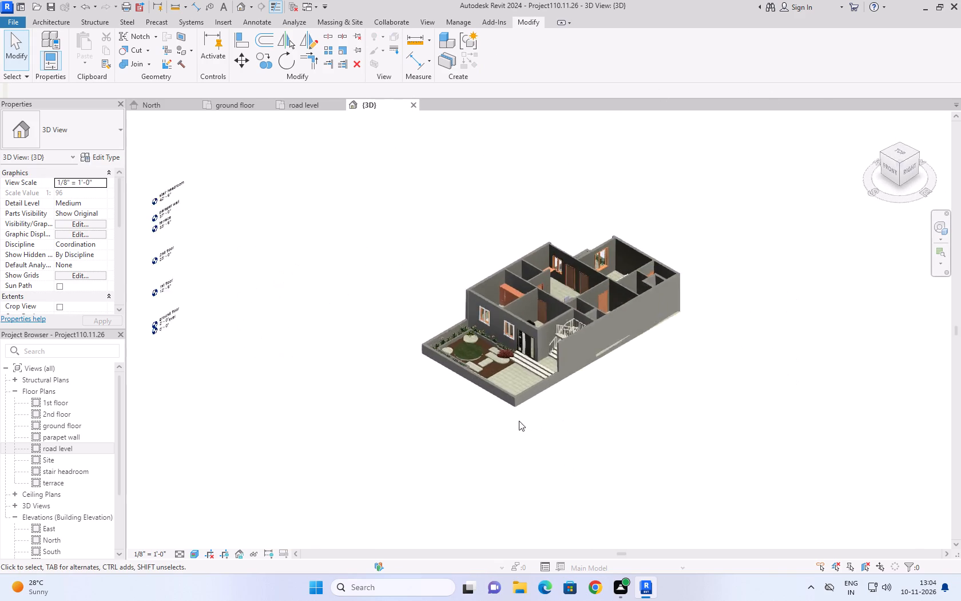
scroll(519, 421, "up", 7)
scroll(535, 337, "up", 5)
left_click(729, 433)
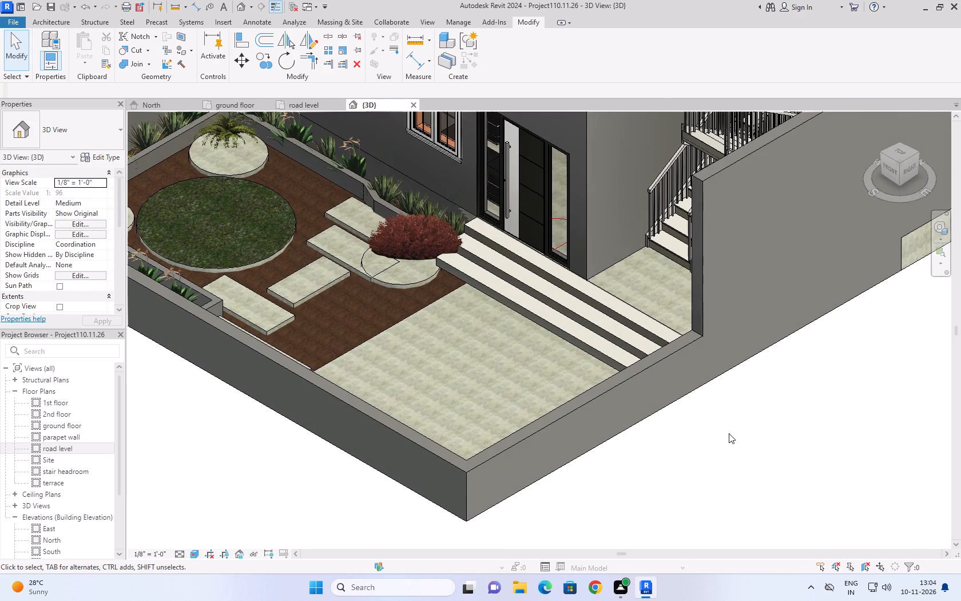
middle_click_drag(673, 437, 728, 384, "shift")
scroll(693, 411, "up", 1, "shift")
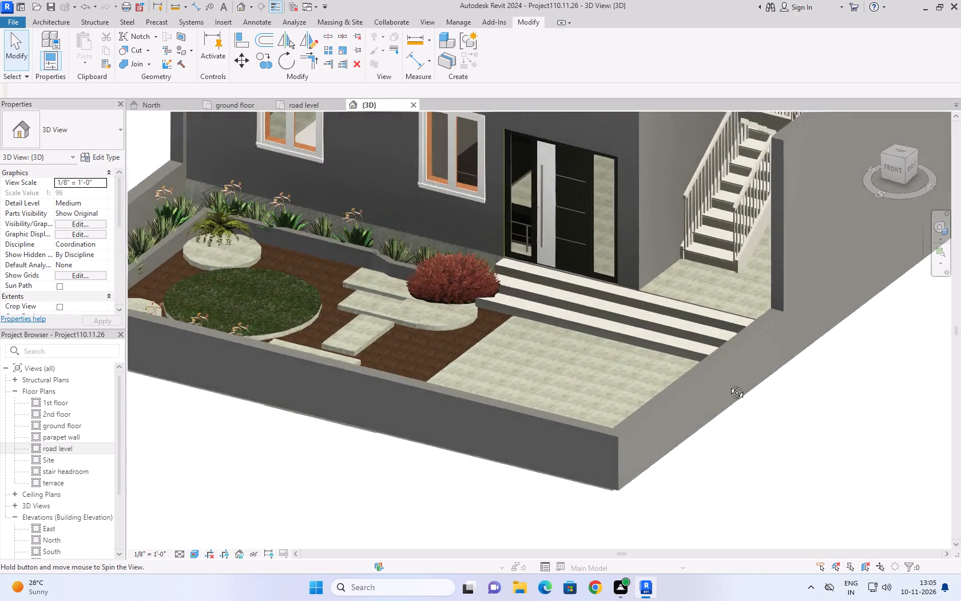
middle_click_drag(728, 384, 756, 436, "shift")
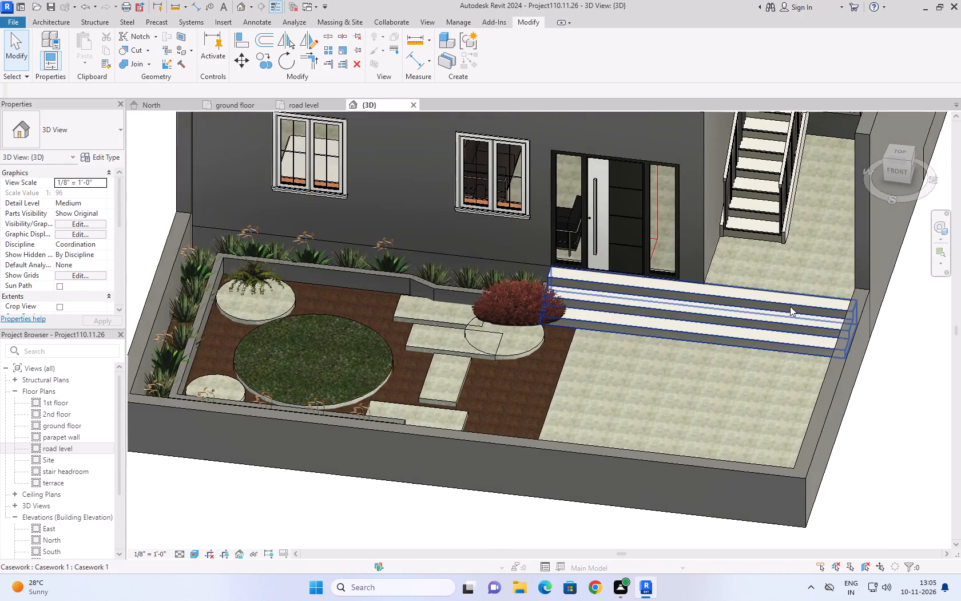
scroll(790, 306, "up", 6)
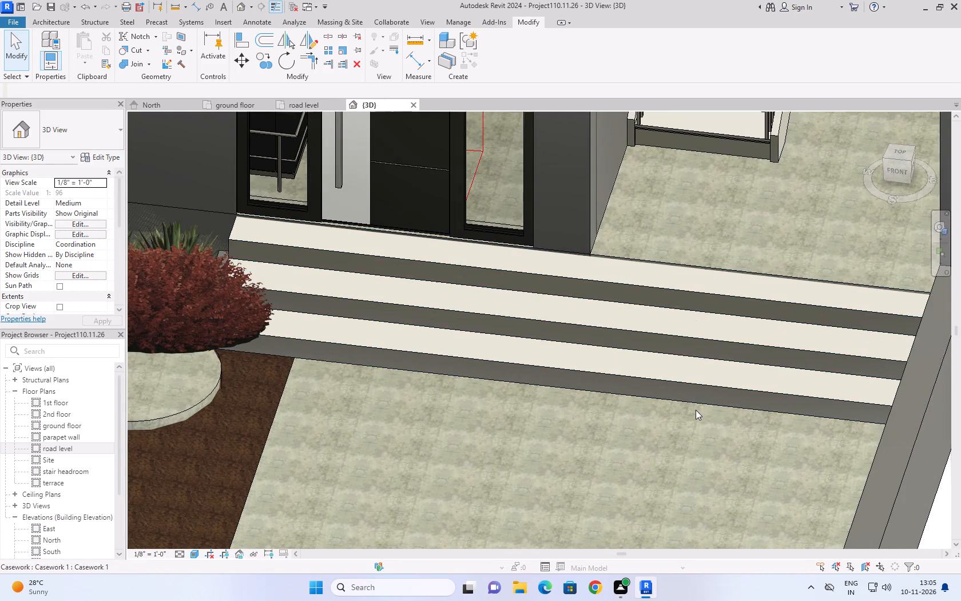
middle_click_drag(696, 410, 717, 296, "shift")
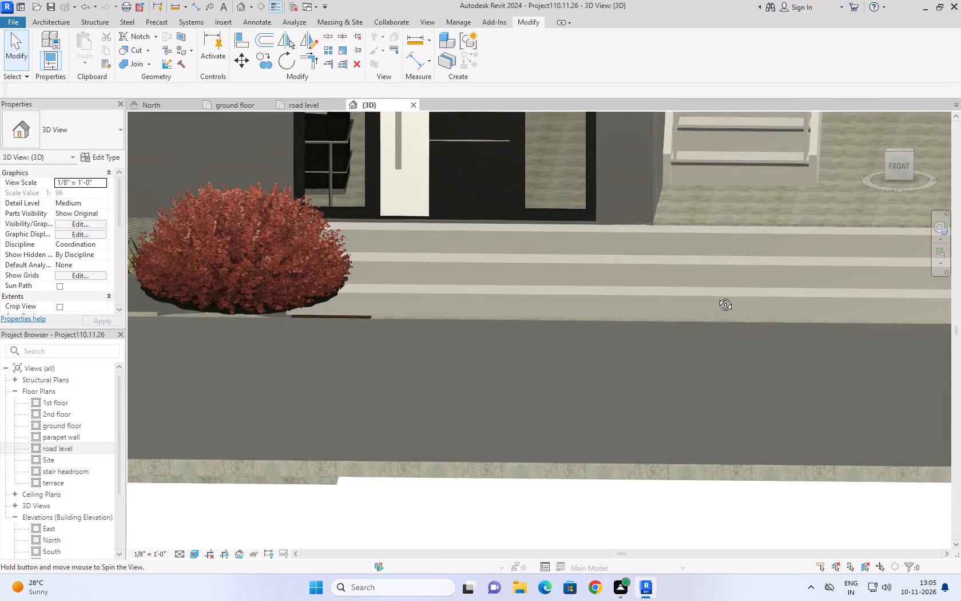
middle_click_drag(717, 296, 718, 294, "shift")
middle_click_drag(726, 267, 686, 276)
scroll(733, 229, "up", 8)
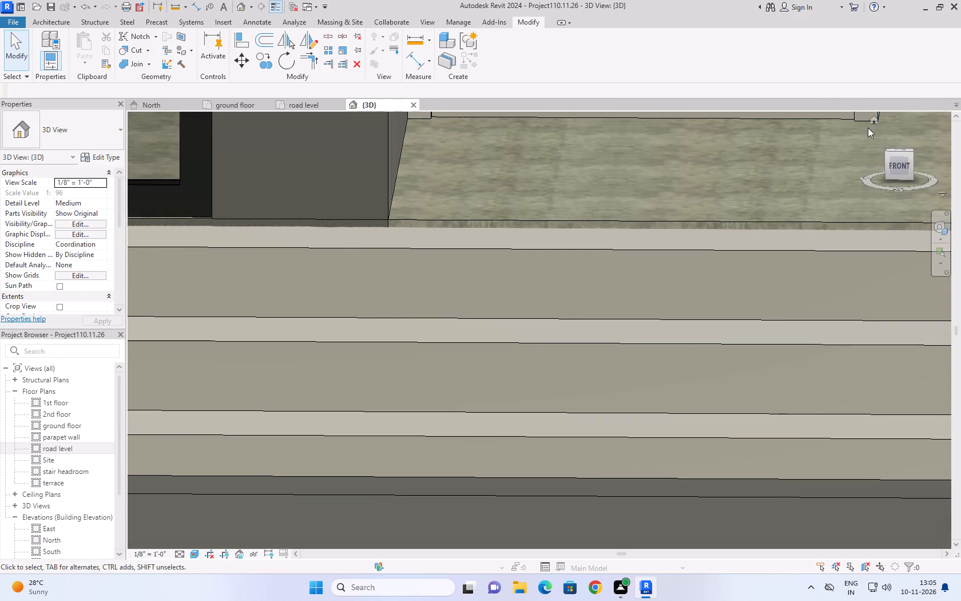
Examine the steps in the right side view using the Wireframe visual style, checking their position against the planter wall and floor levels.
left_click(871, 123)
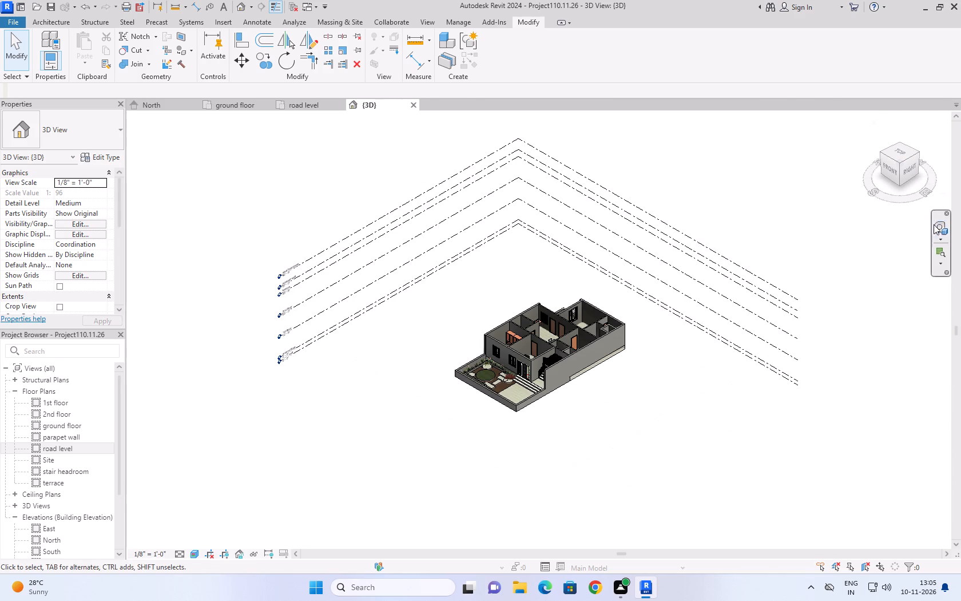
left_click(909, 170)
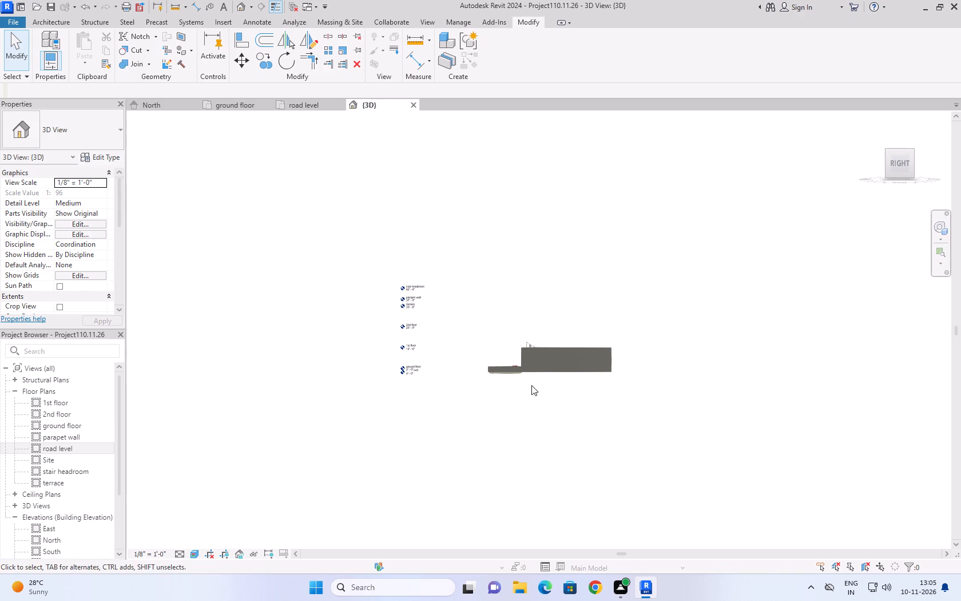
scroll(522, 356, "up", 3)
left_click(196, 556)
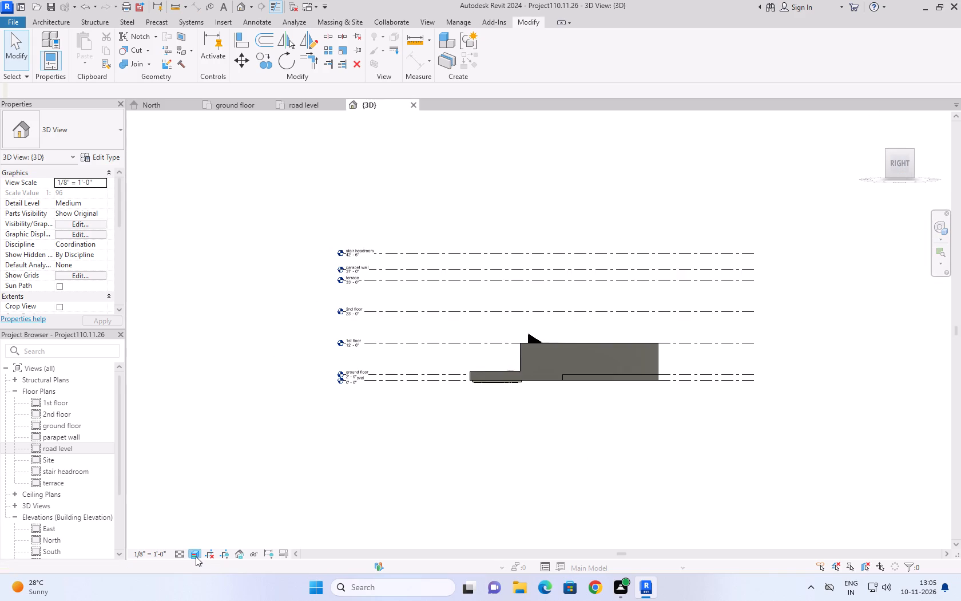
left_click(223, 494)
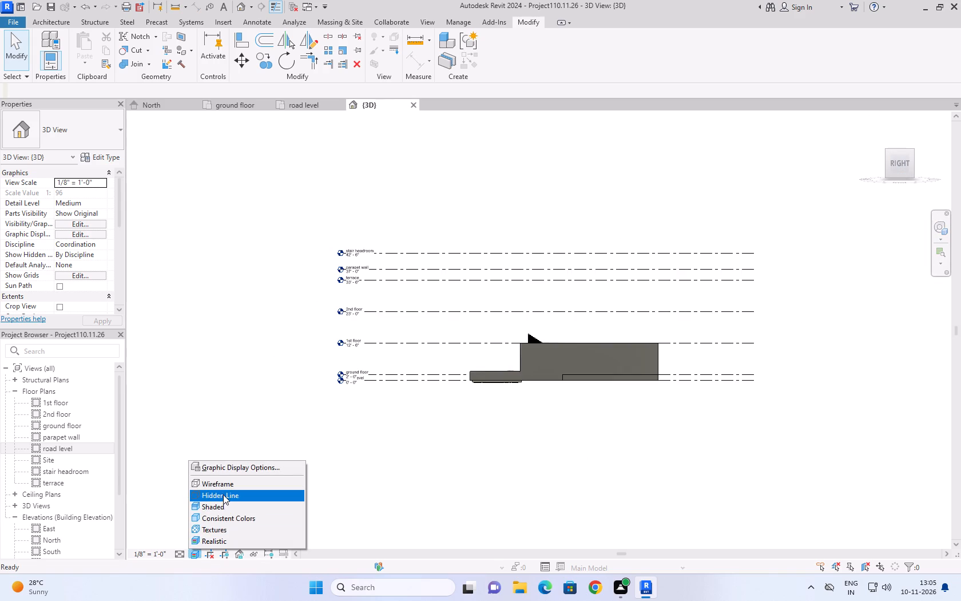
left_click(195, 552)
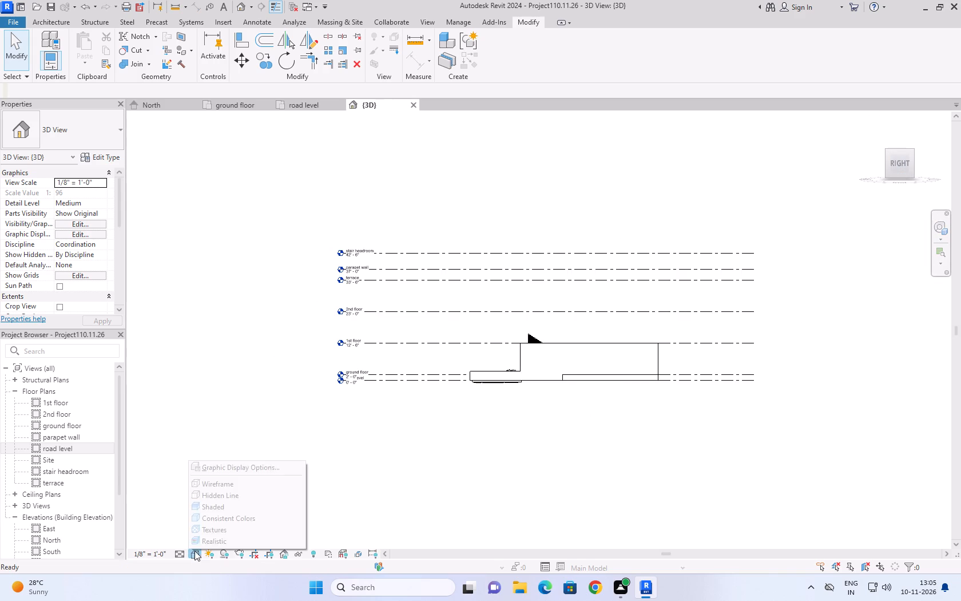
left_click(220, 487)
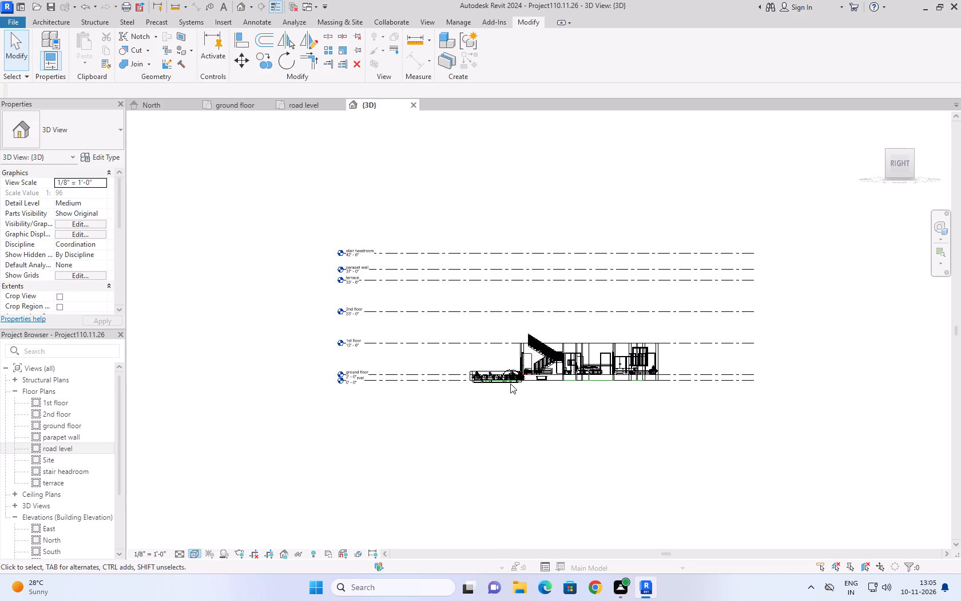
scroll(511, 360, "up", 13)
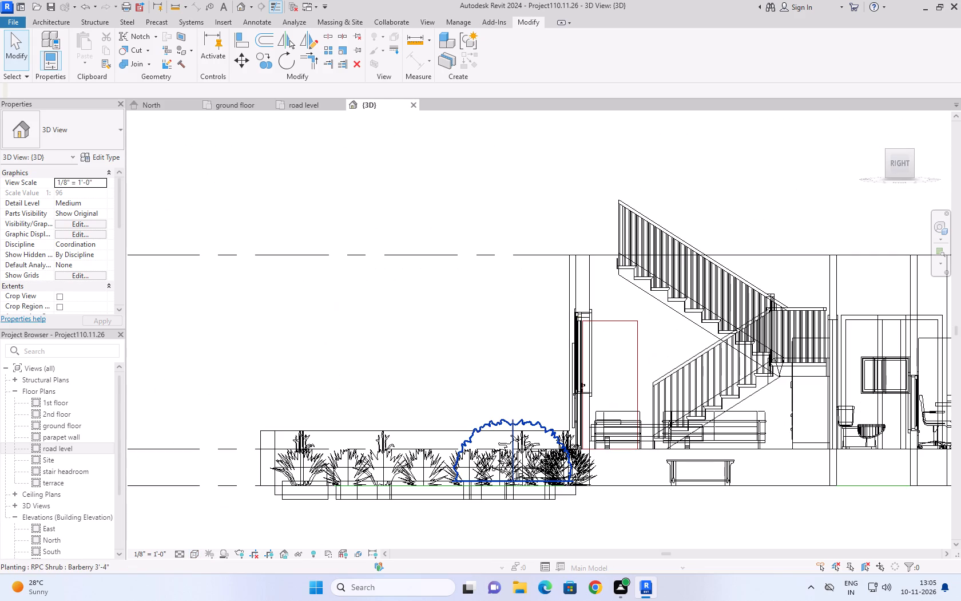
scroll(548, 482, "up", 2)
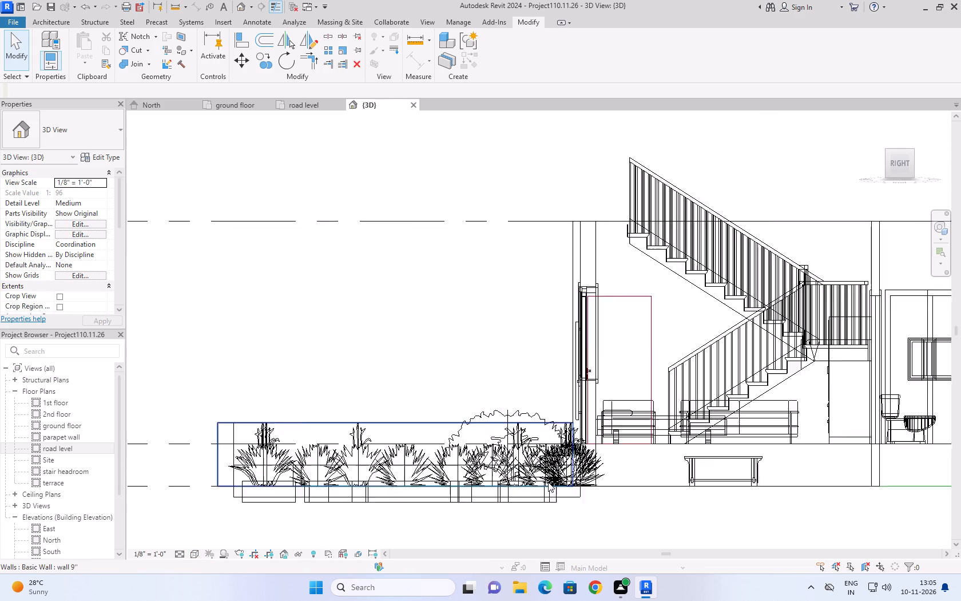
scroll(548, 482, "up", 7)
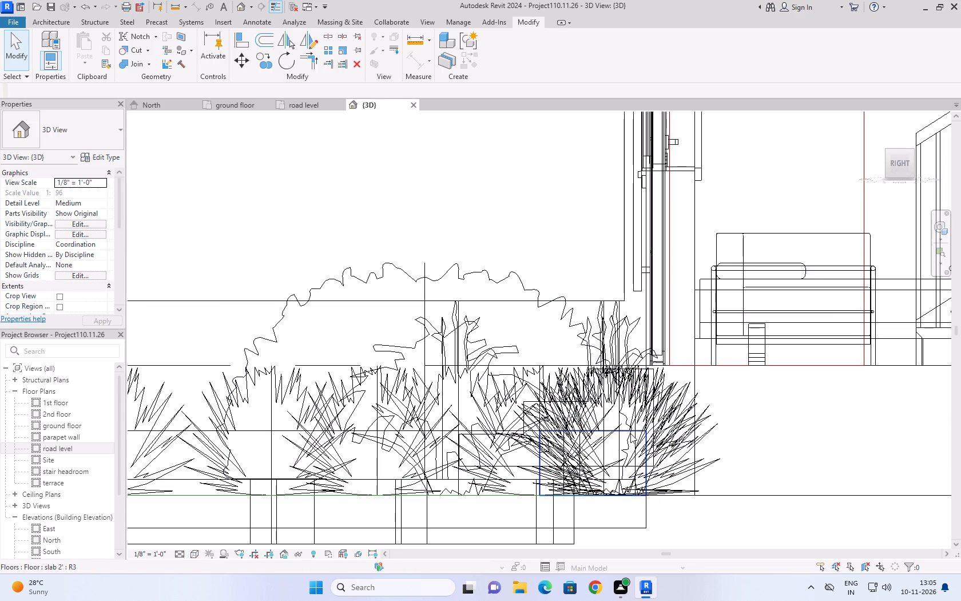
left_click(609, 428)
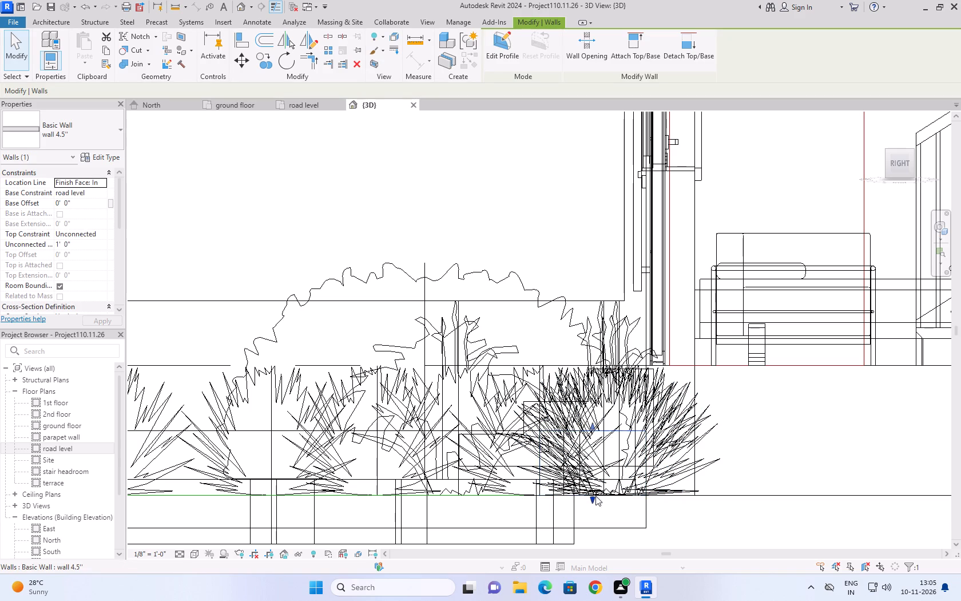
left_click(695, 535)
Set the 3D view's visual style to Realistic.
left_click(194, 559)
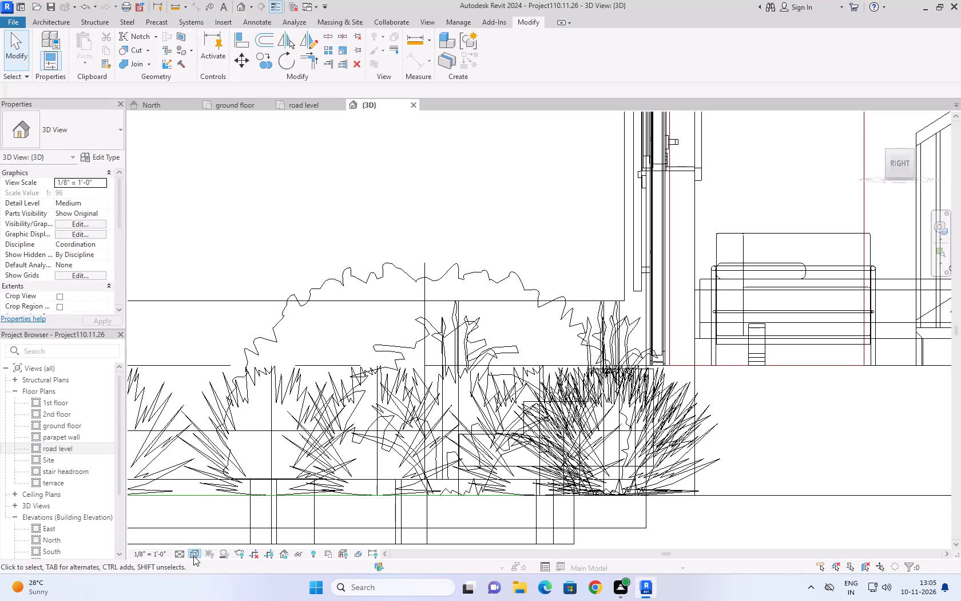
left_click(193, 555)
double_click(205, 538)
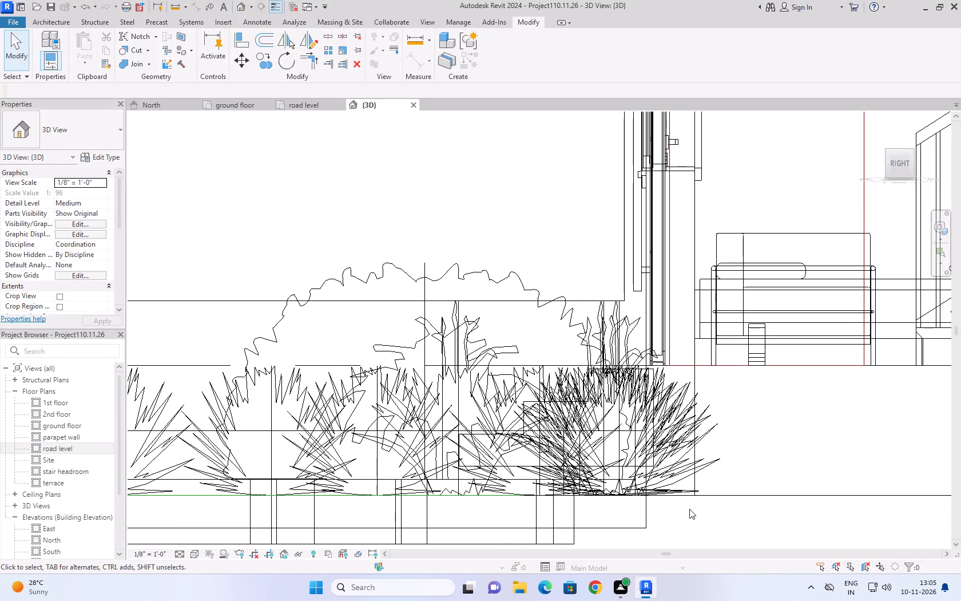
Examine the entrance steps, front door and adjoining garden planting from several angles in the realistic 3D view.
scroll(690, 509, "down", 3)
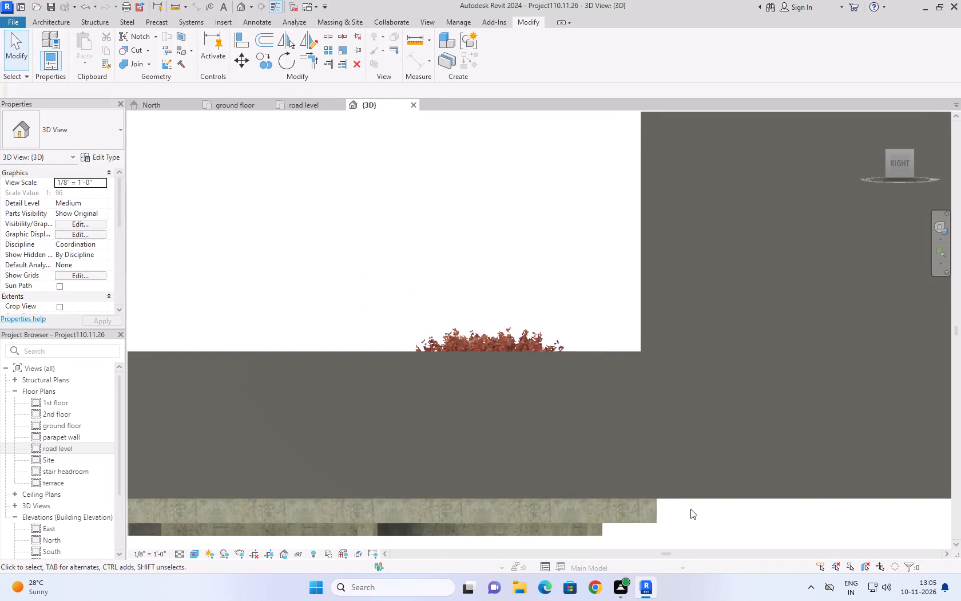
middle_click_drag(558, 337, 603, 414, "shift")
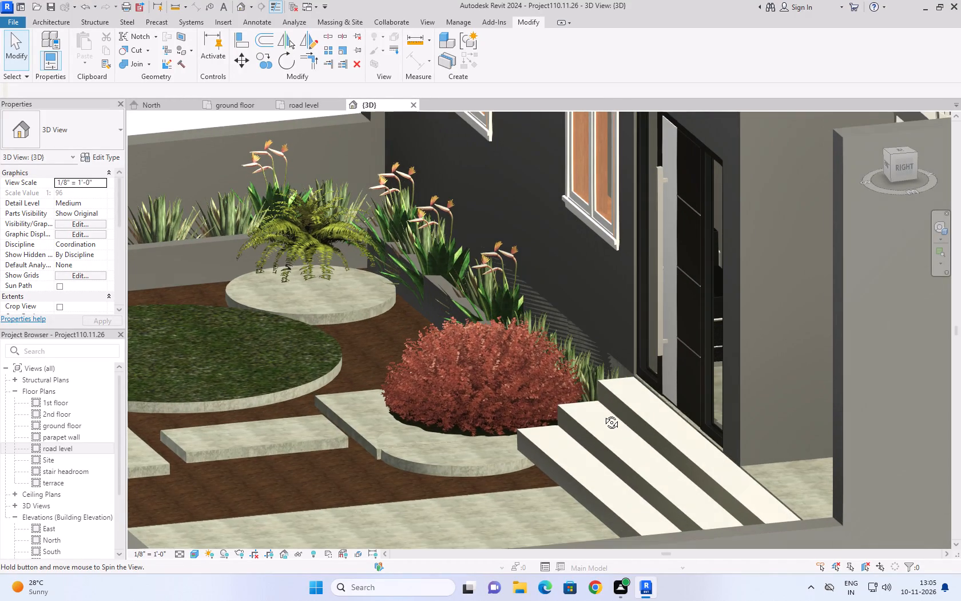
middle_click_drag(603, 414, 692, 362, "shift")
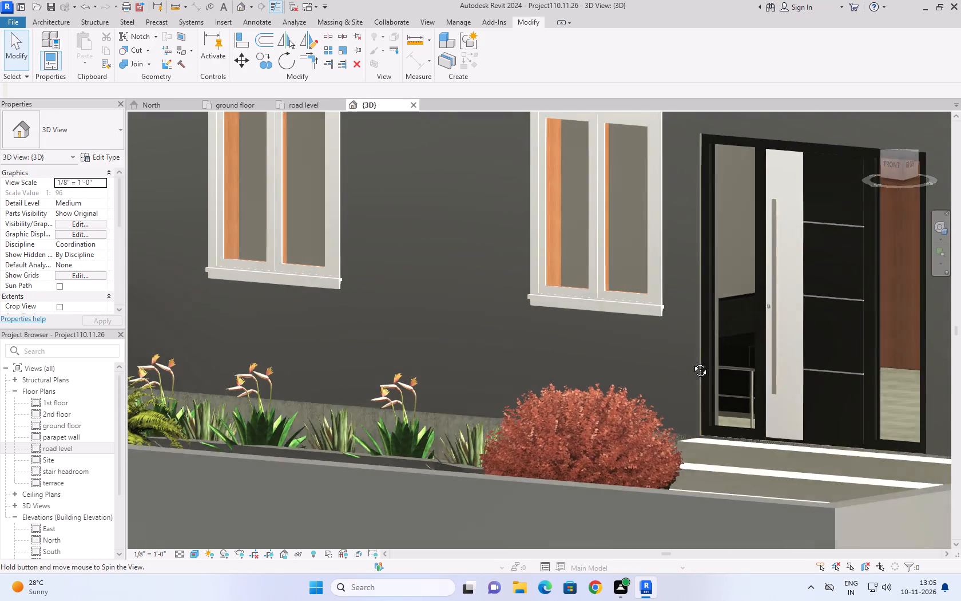
middle_click_drag(692, 362, 712, 461, "shift")
middle_click_drag(670, 386, 631, 370)
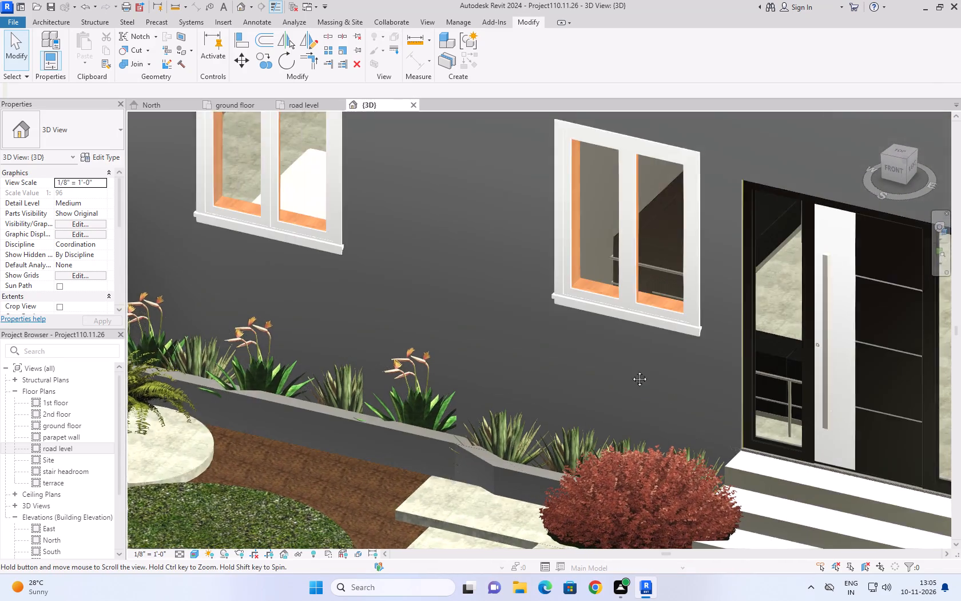
middle_click_drag(631, 370, 312, 234)
middle_click_drag(438, 487, 493, 454, "shift")
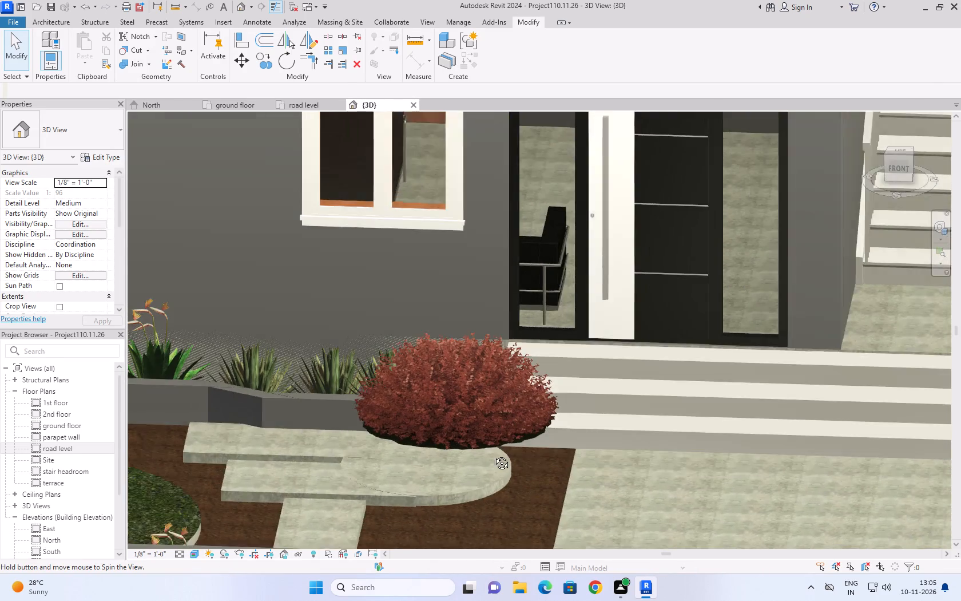
middle_click_drag(493, 454, 469, 422, "shift")
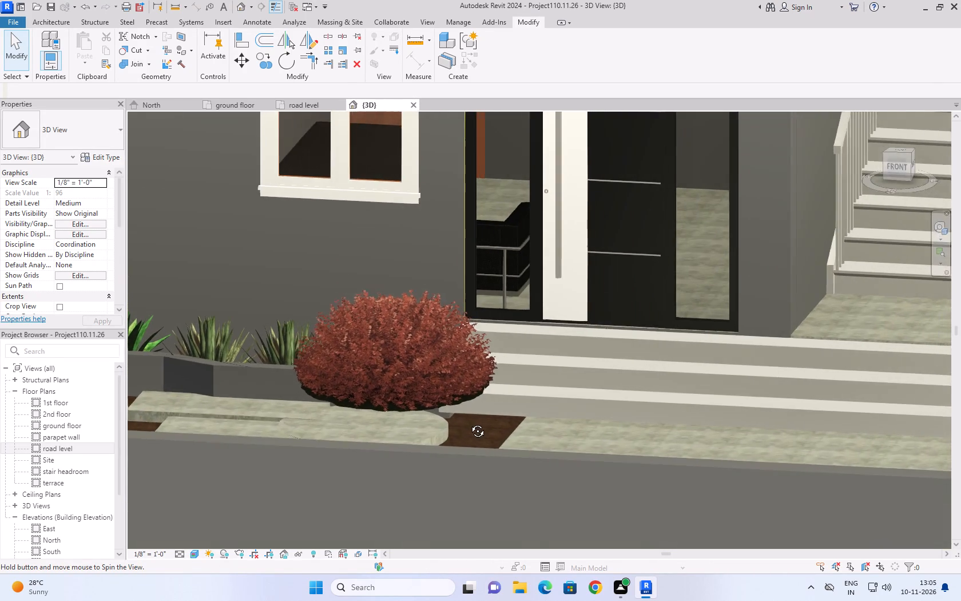
middle_click_drag(469, 422, 418, 537, "shift")
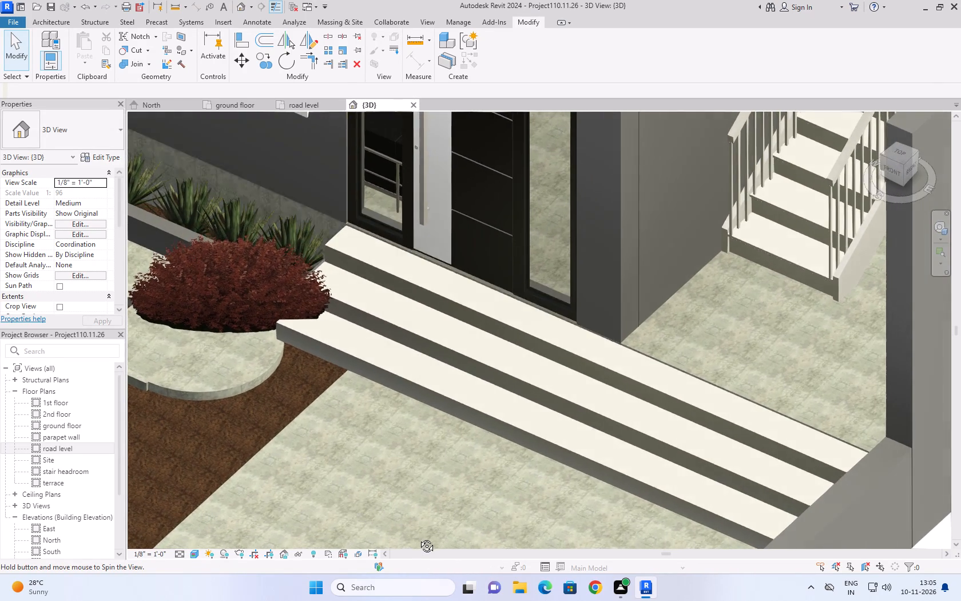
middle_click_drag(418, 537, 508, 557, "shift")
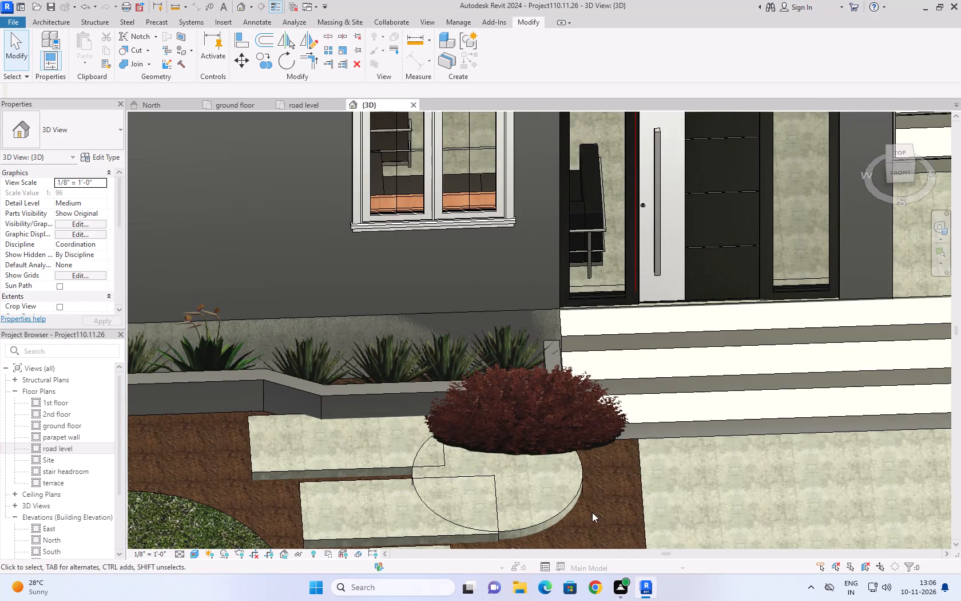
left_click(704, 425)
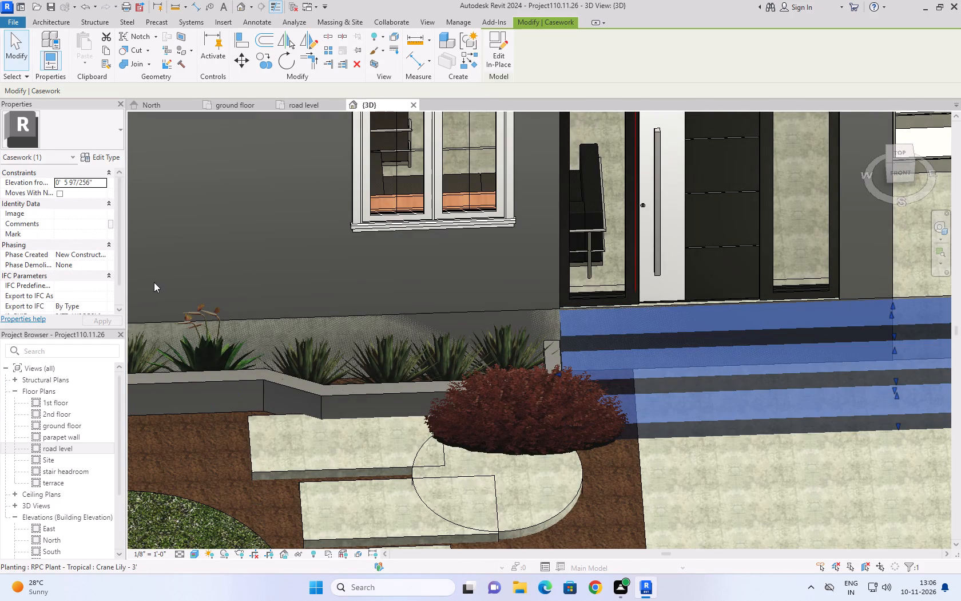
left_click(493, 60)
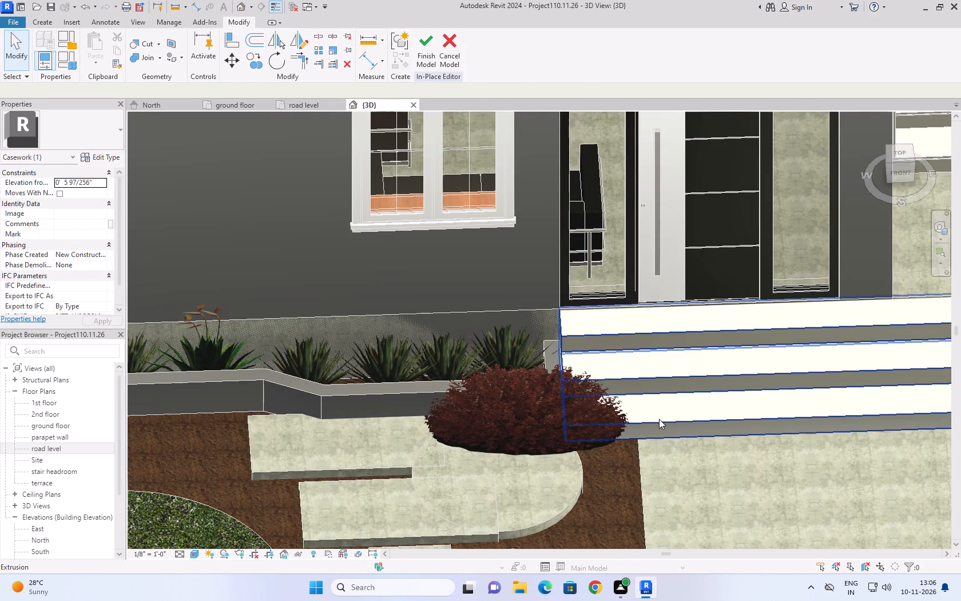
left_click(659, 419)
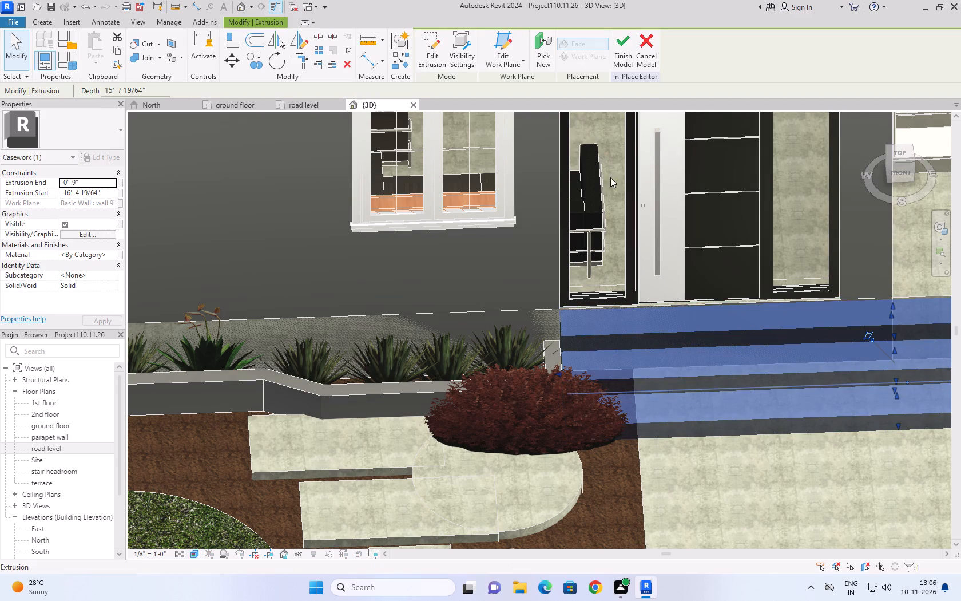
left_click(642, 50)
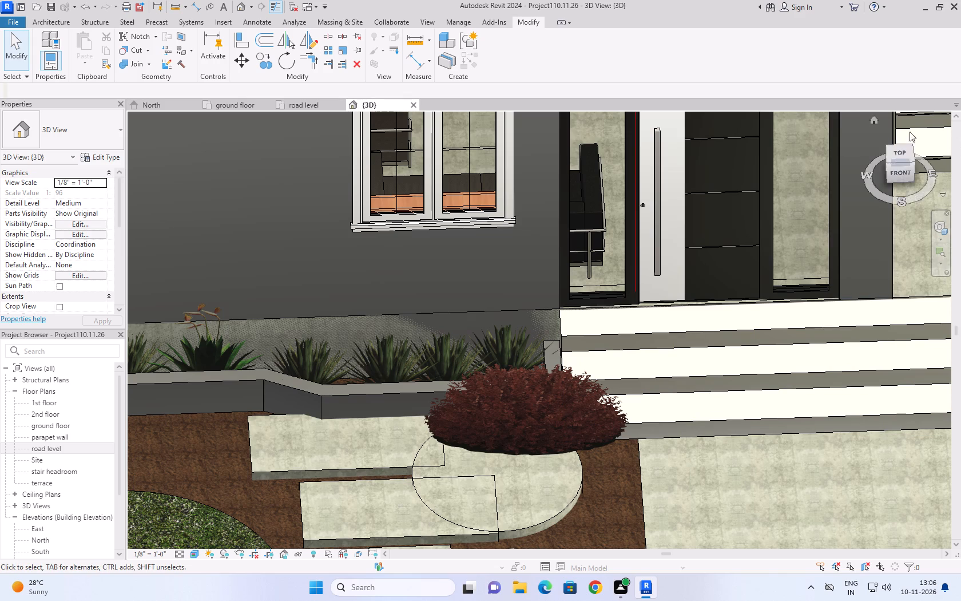
Temporarily hide the low boundary wall beside the parking area so the end of the entrance steps is exposed in the 3D view.
left_click(895, 177)
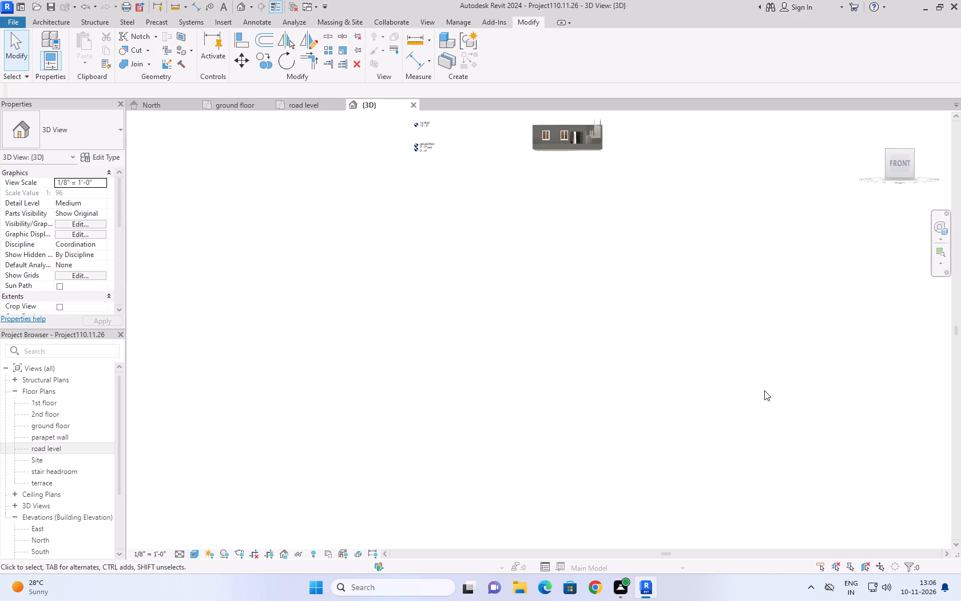
scroll(560, 367, "up", 6)
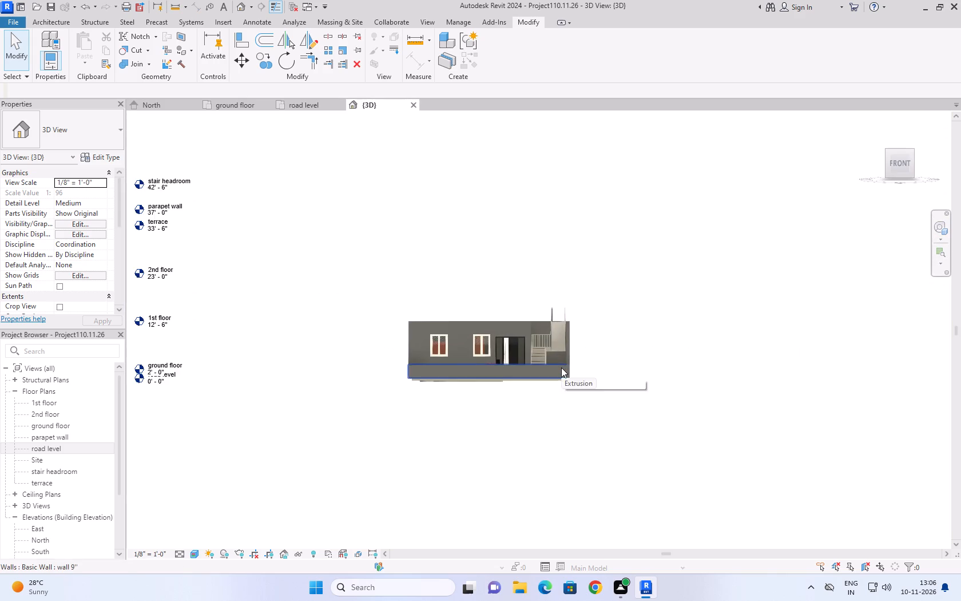
scroll(561, 367, "up", 5)
middle_click_drag(627, 418, 460, 493, "shift")
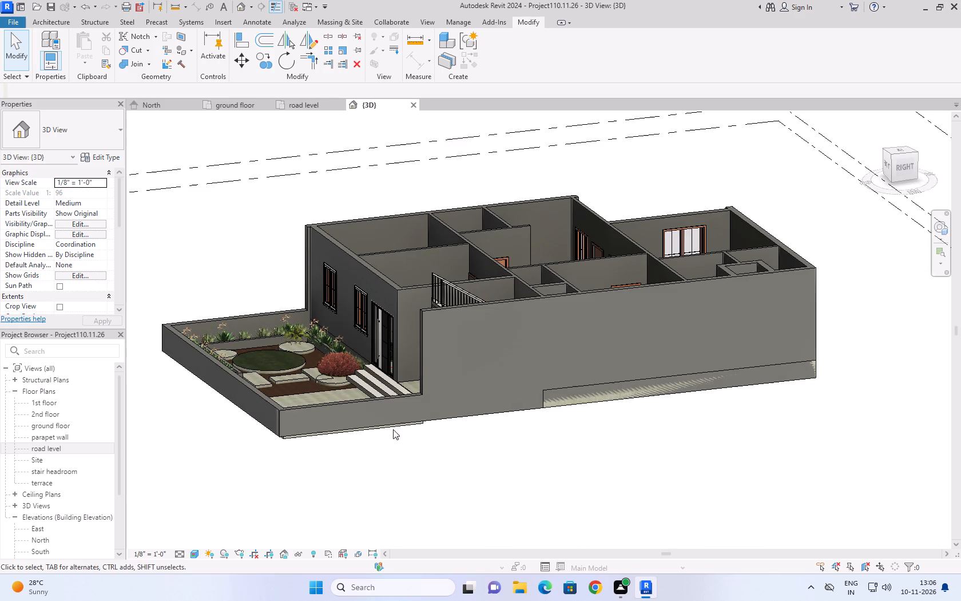
left_click(373, 399)
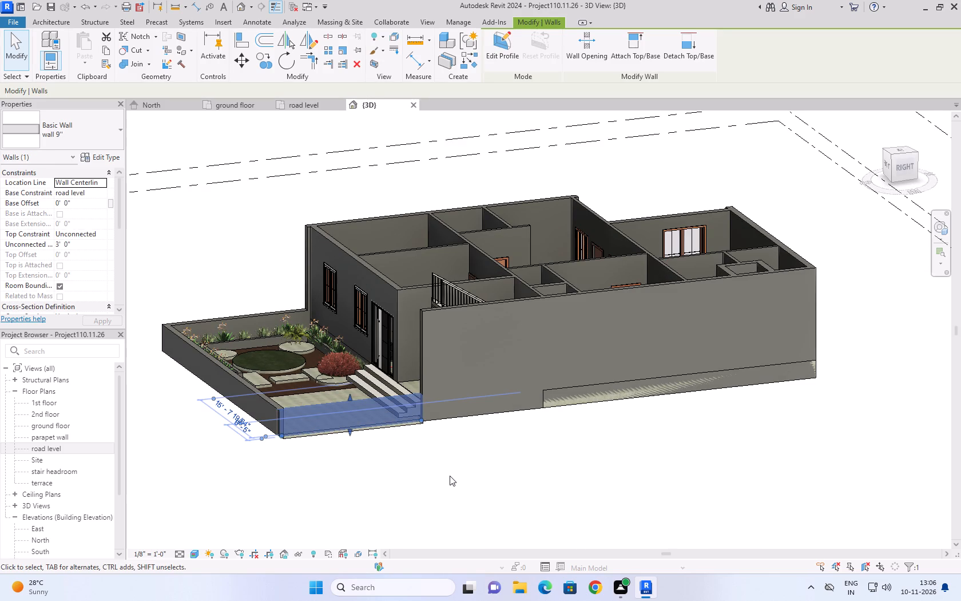
type("hh")
Lower the entrance steps in the right side view until their base rests on the top of the parking slab.
scroll(423, 444, "up", 7)
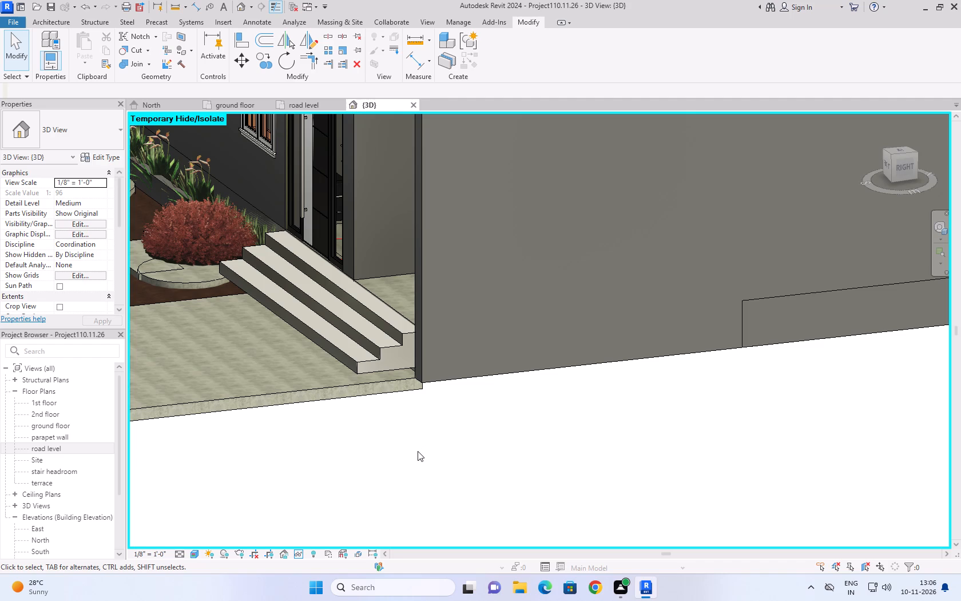
left_click(399, 340)
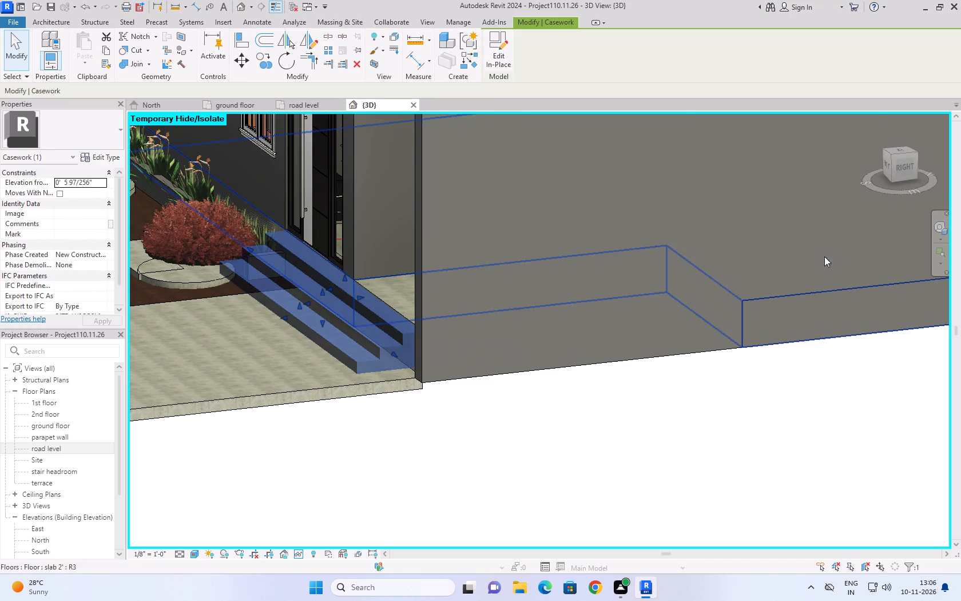
left_click(910, 166)
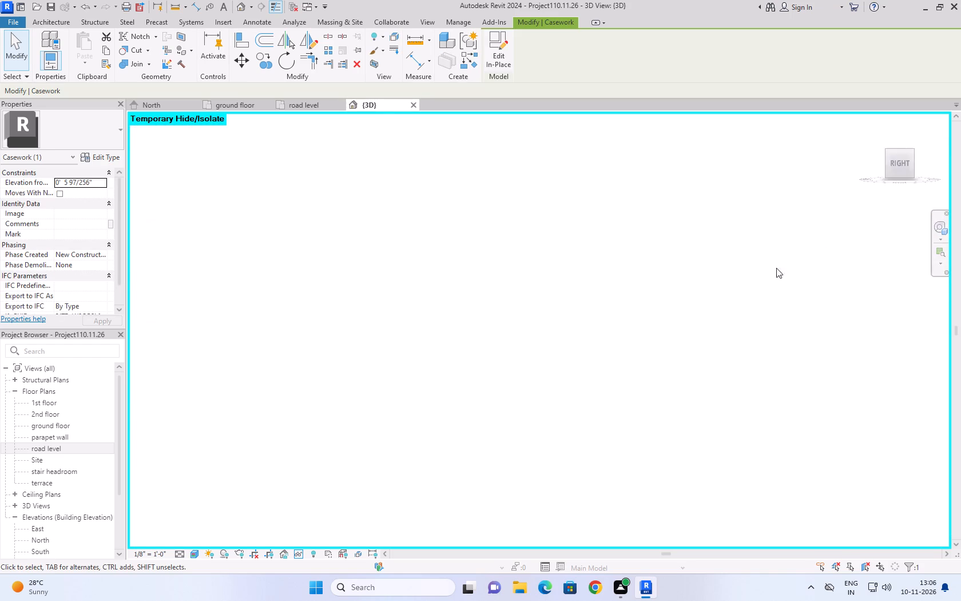
scroll(536, 396, "up", 7)
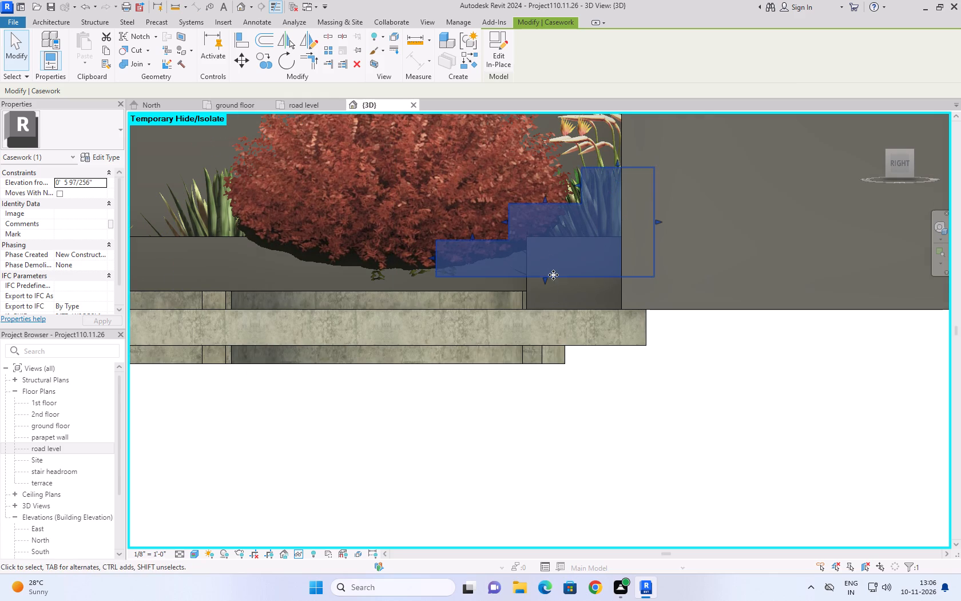
left_click_drag(553, 275, 557, 299)
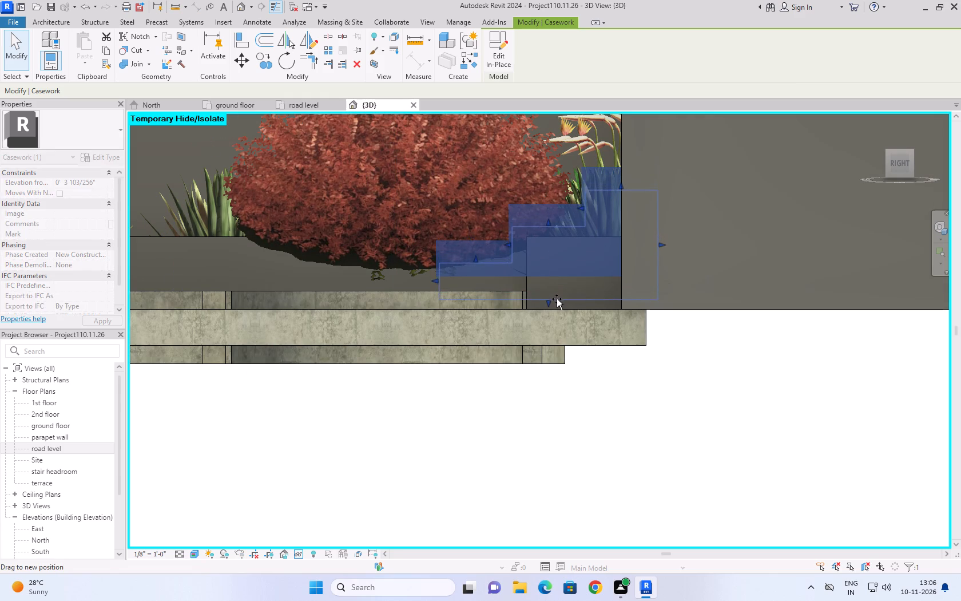
left_click_drag(557, 299, 557, 305)
left_click(579, 409)
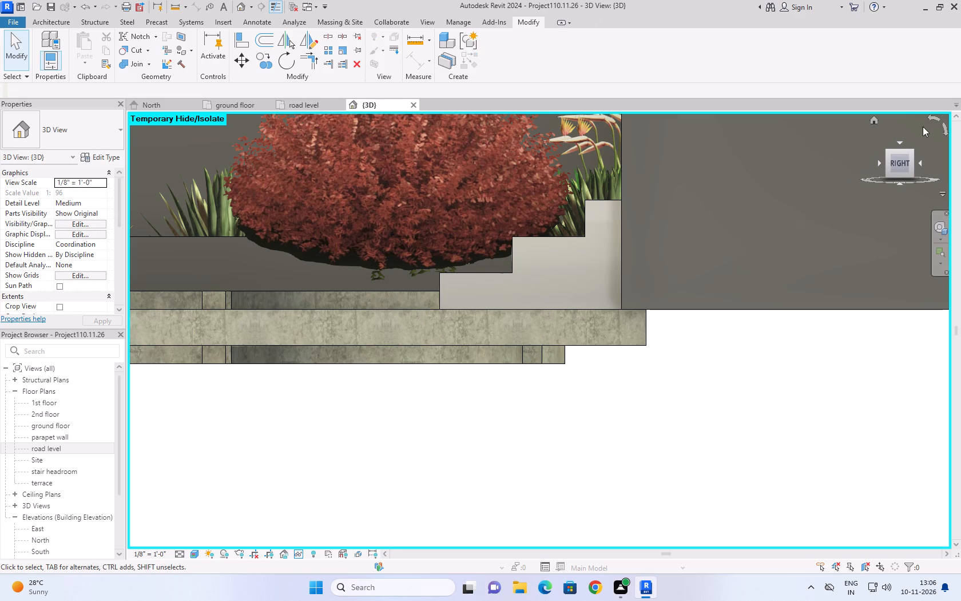
Reset the temporary hide in the 3D view to bring back the low boundary wall beside the entrance steps.
left_click(873, 117)
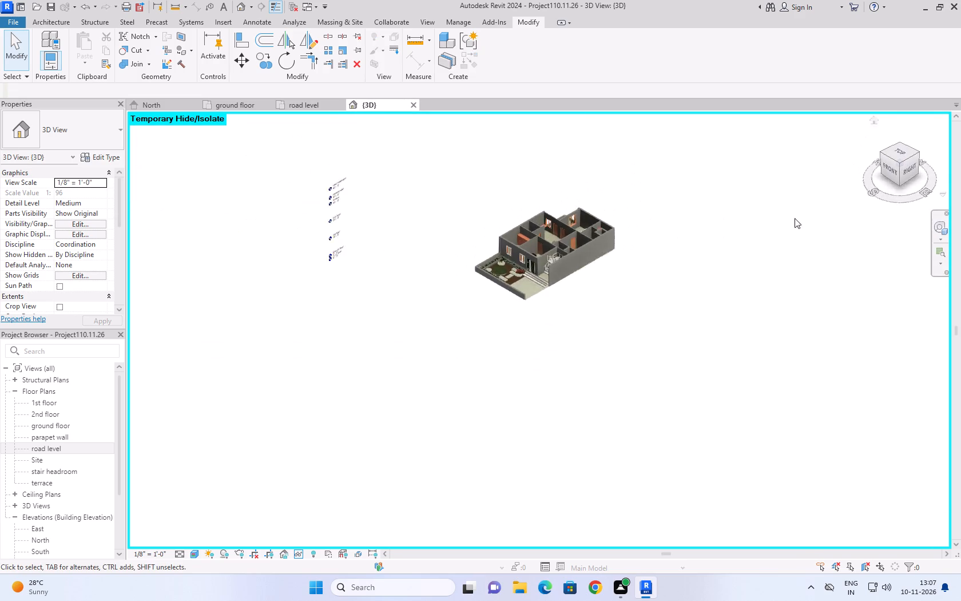
scroll(552, 405, "up", 4)
scroll(486, 387, "up", 9)
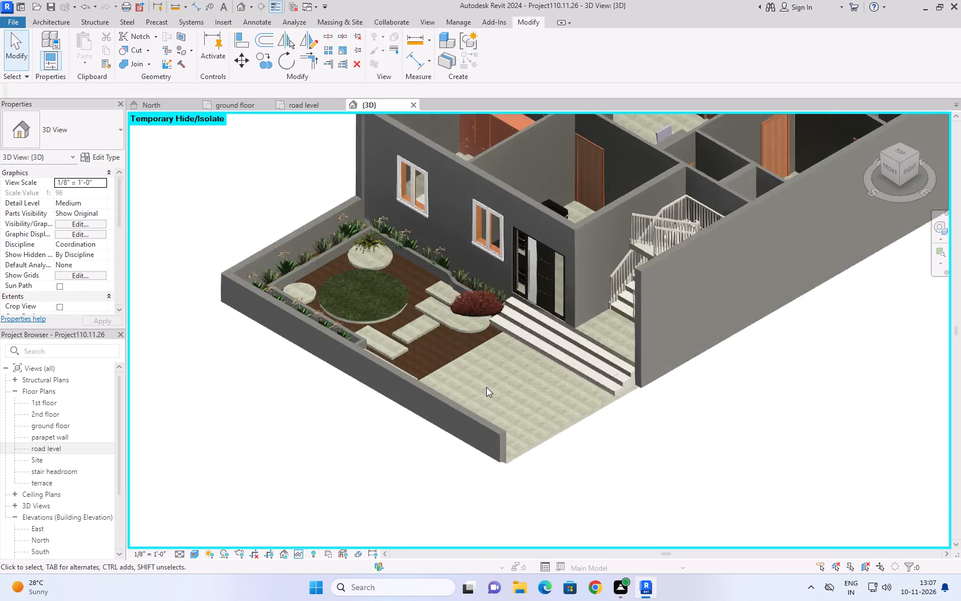
scroll(486, 387, "up", 1)
scroll(636, 313, "up", 2)
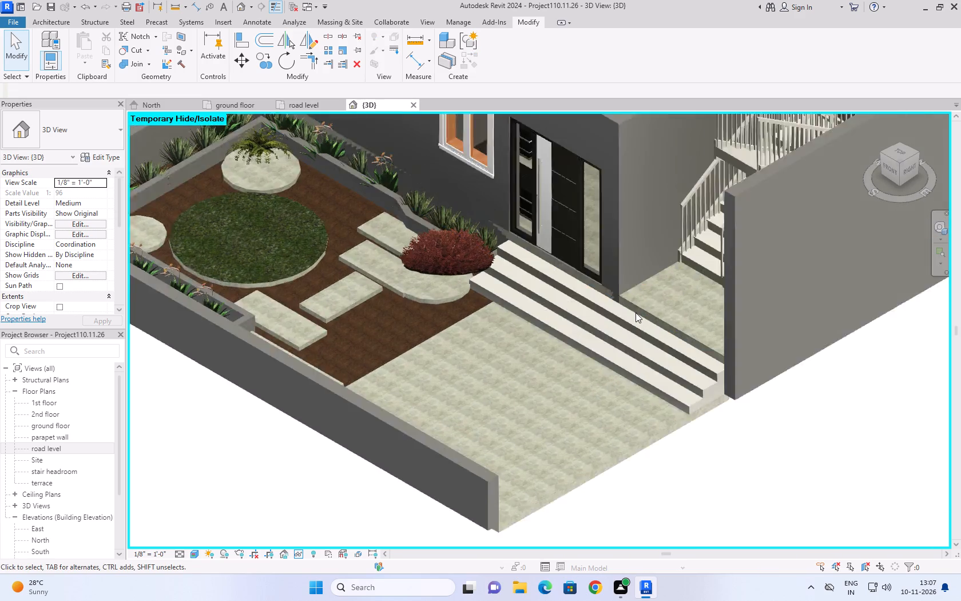
scroll(636, 313, "up", 4)
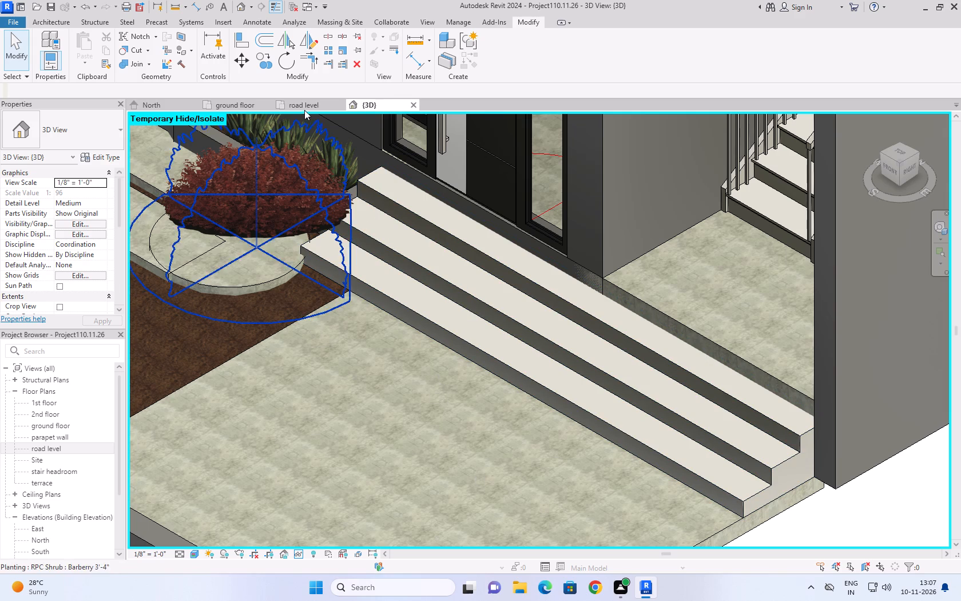
type("hr")
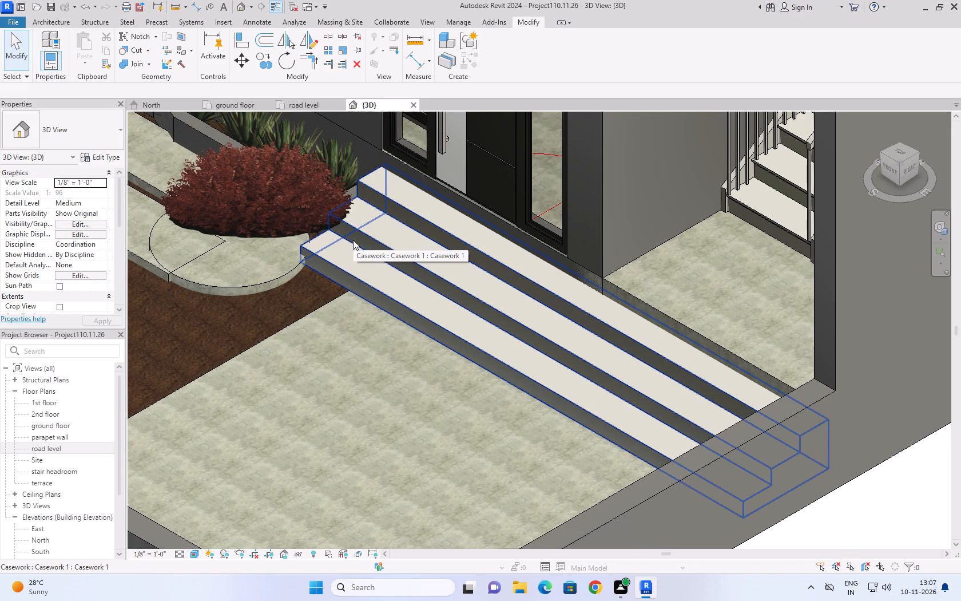
Examine the lowered entrance steps, parking slab and front garden from the home view and close up.
scroll(368, 235, "down", 10)
left_click(632, 437)
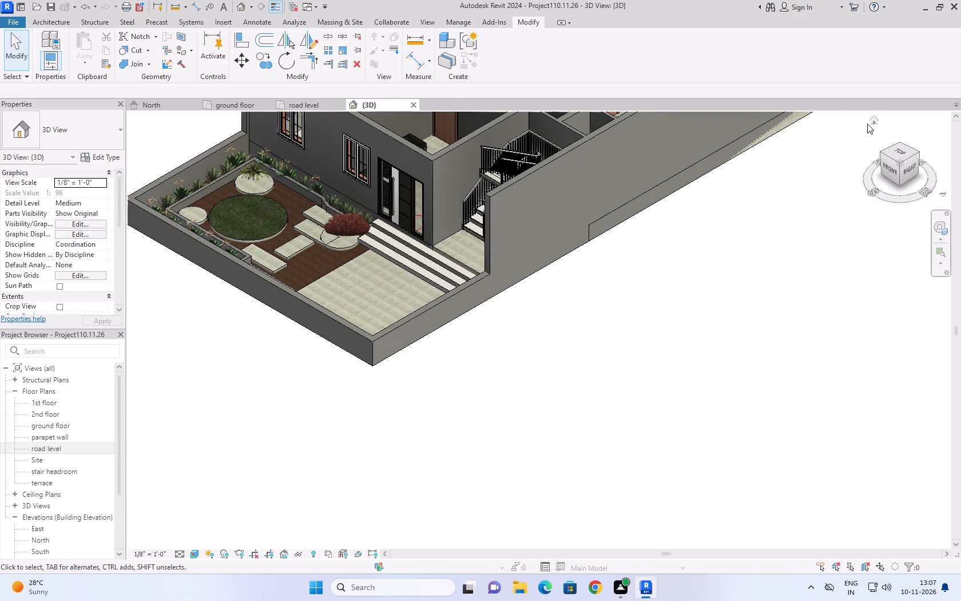
left_click(876, 120)
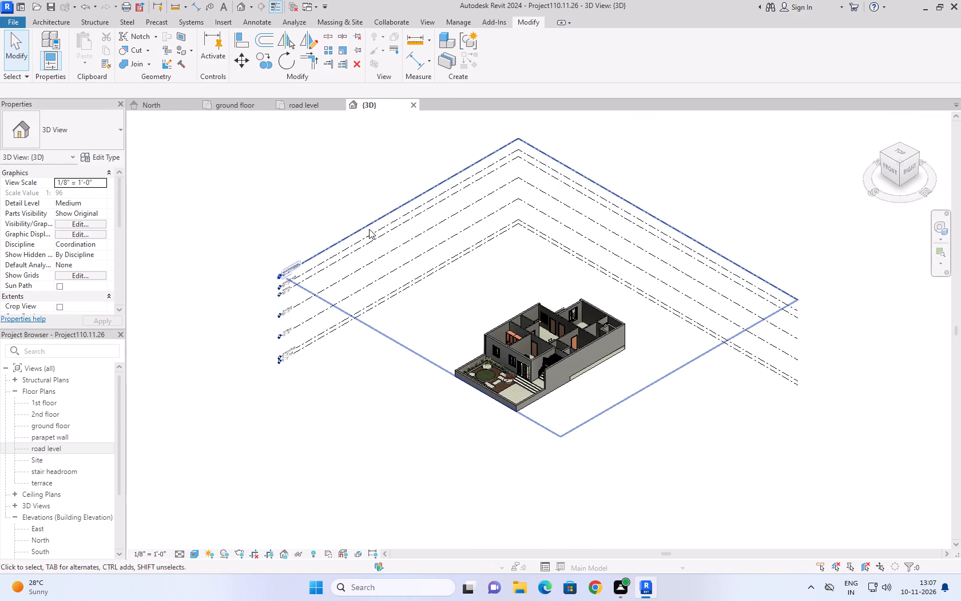
scroll(487, 291, "up", 2)
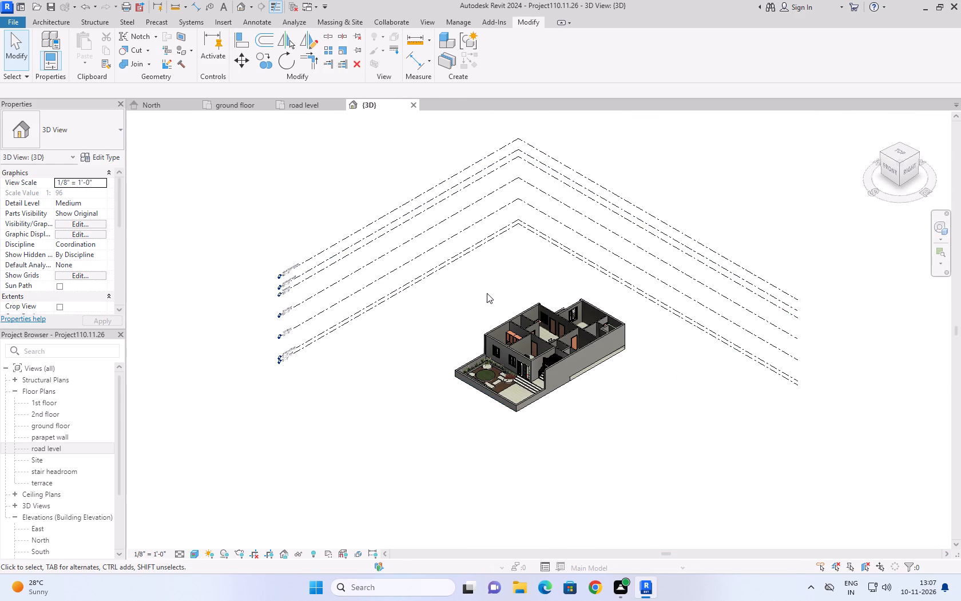
scroll(487, 293, "up", 6)
scroll(658, 339, "down", 4)
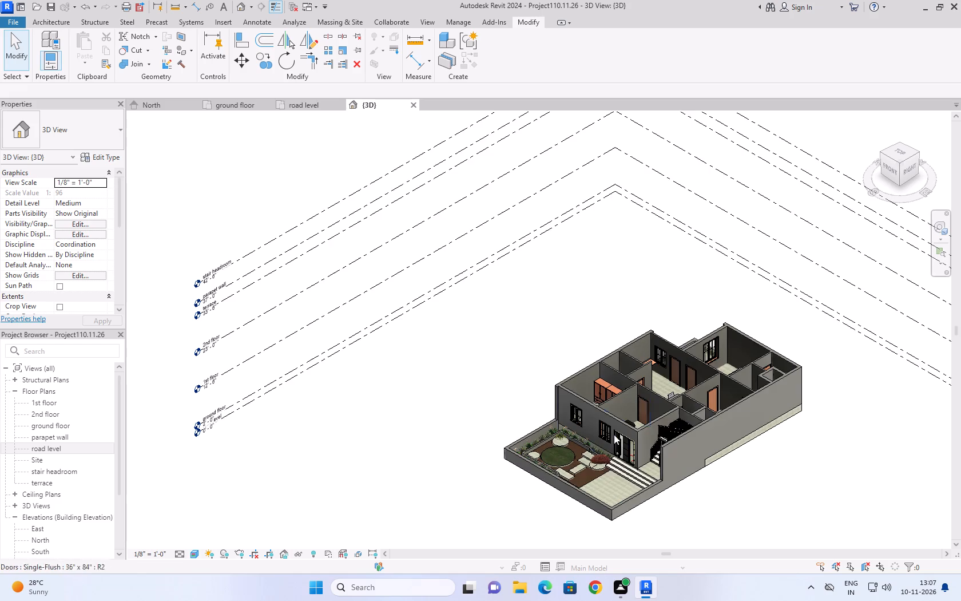
scroll(597, 485, "up", 8)
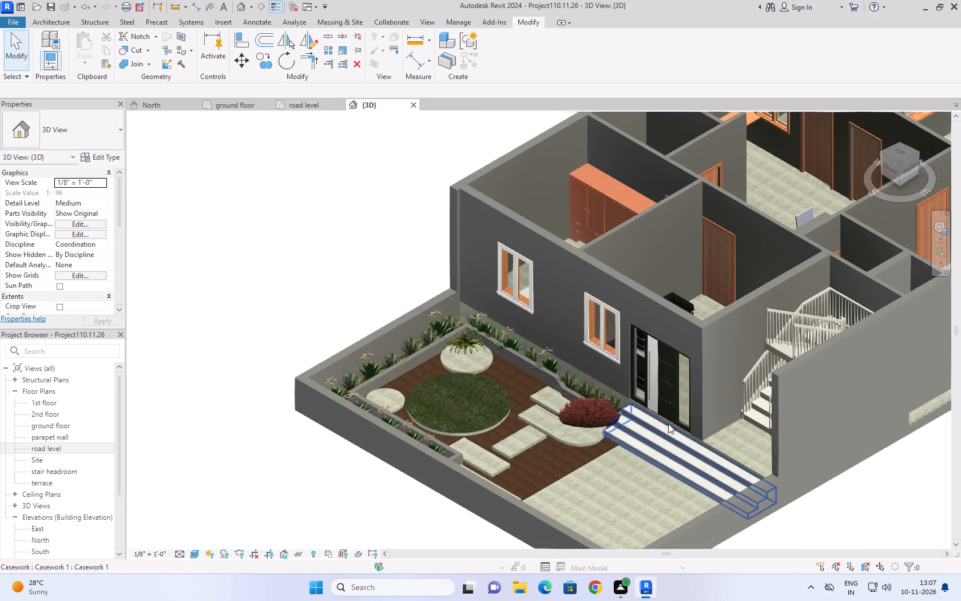
scroll(697, 382, "down", 4)
scroll(615, 493, "up", 8)
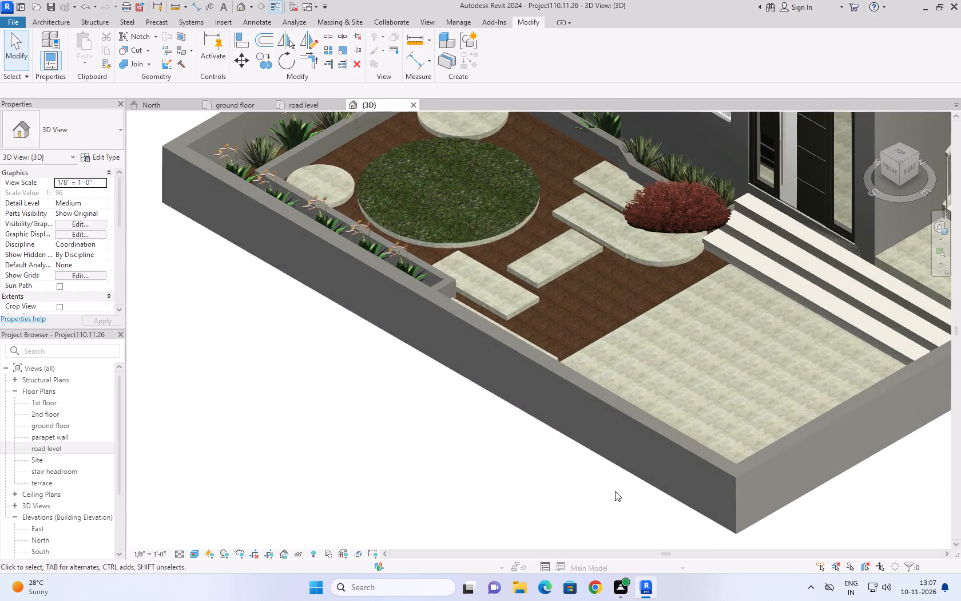
Save the project.
left_click(329, 453)
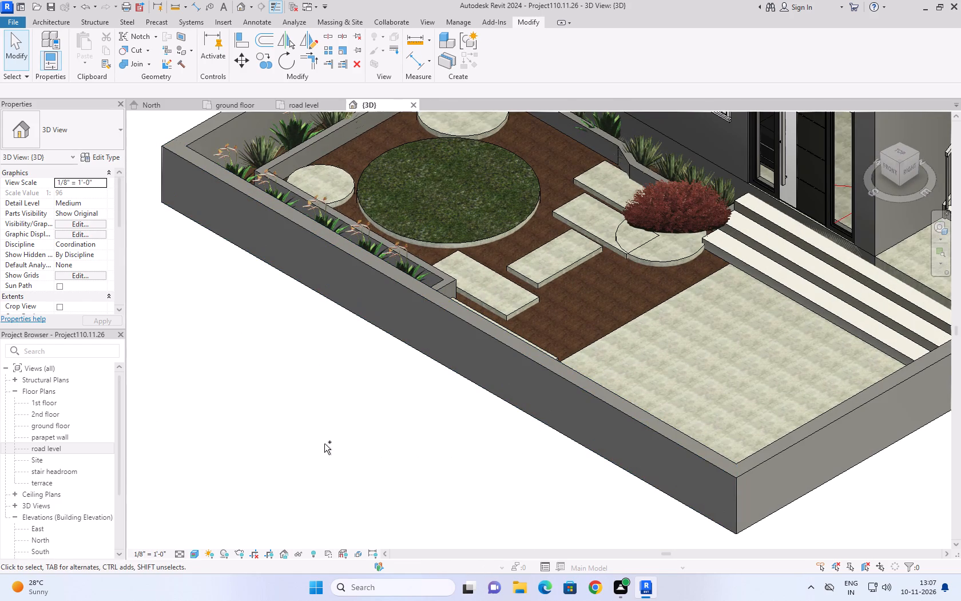
key("ctrl+s")
Examine the whole house in 3D, including the front yard, interior rooms, staircase and the base of the long side wall.
scroll(218, 421, "down", 2)
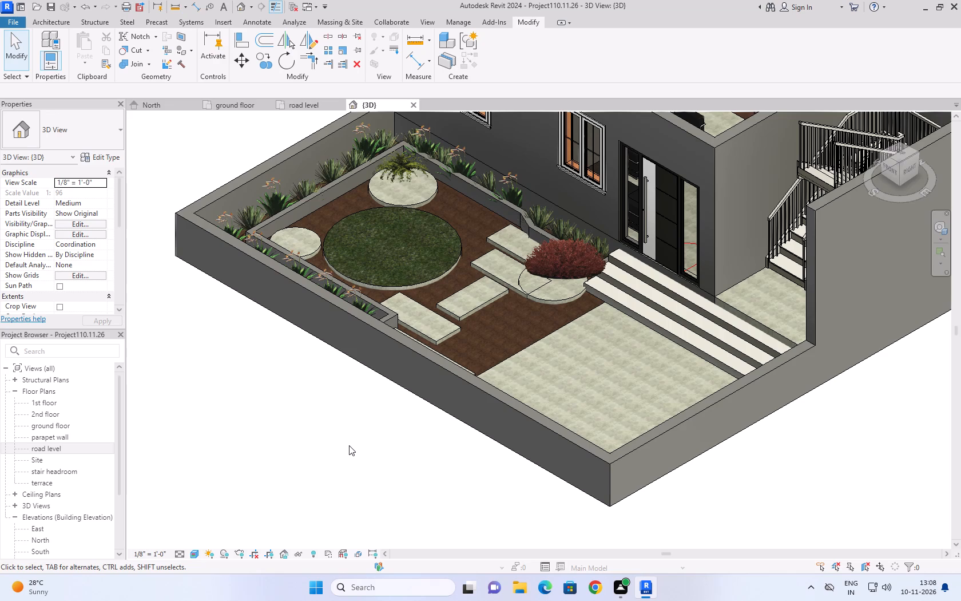
scroll(448, 567, "up", 2)
scroll(277, 407, "down", 6)
scroll(240, 252, "up", 1)
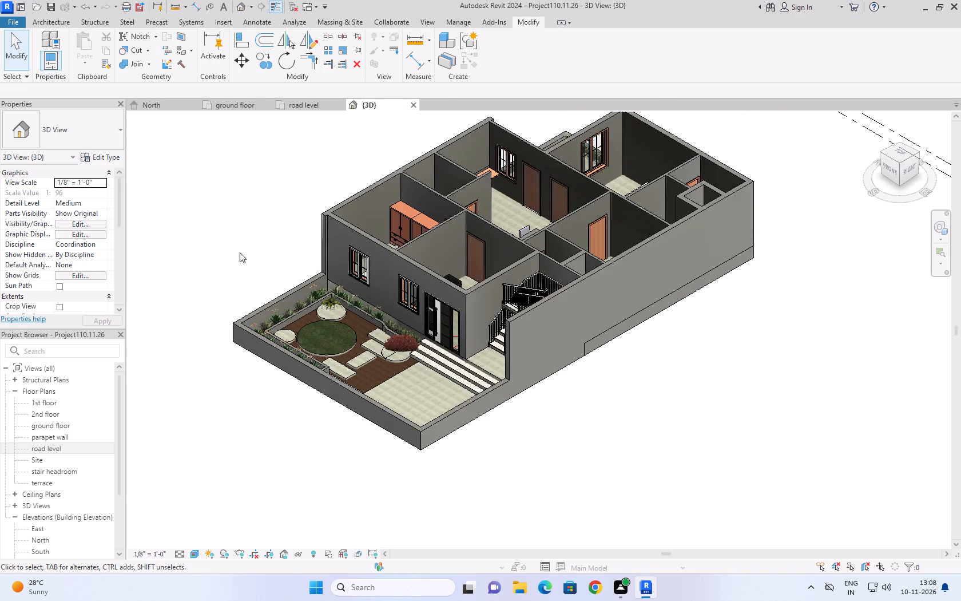
middle_click_drag(250, 206, 213, 268)
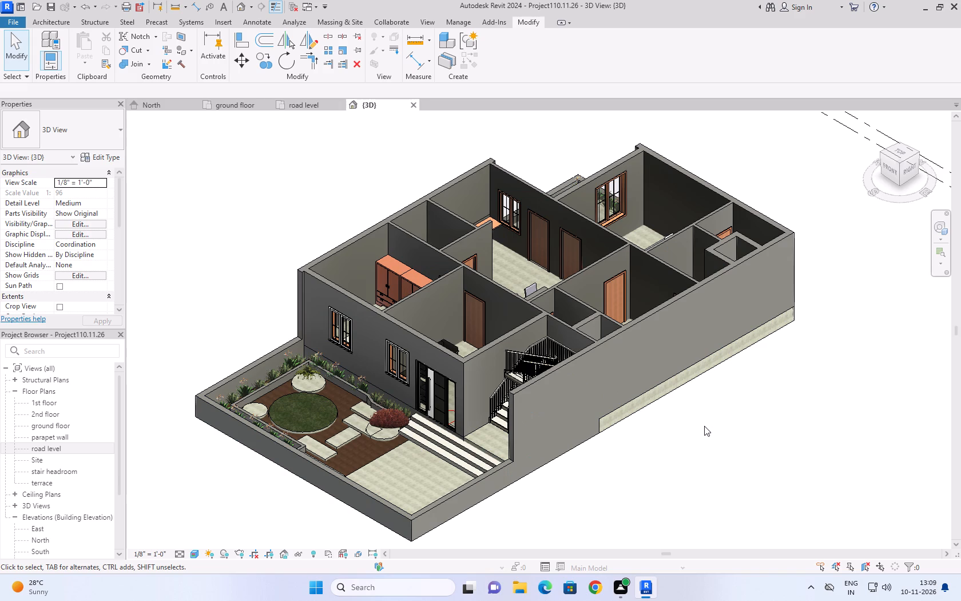
scroll(704, 426, "up", 7)
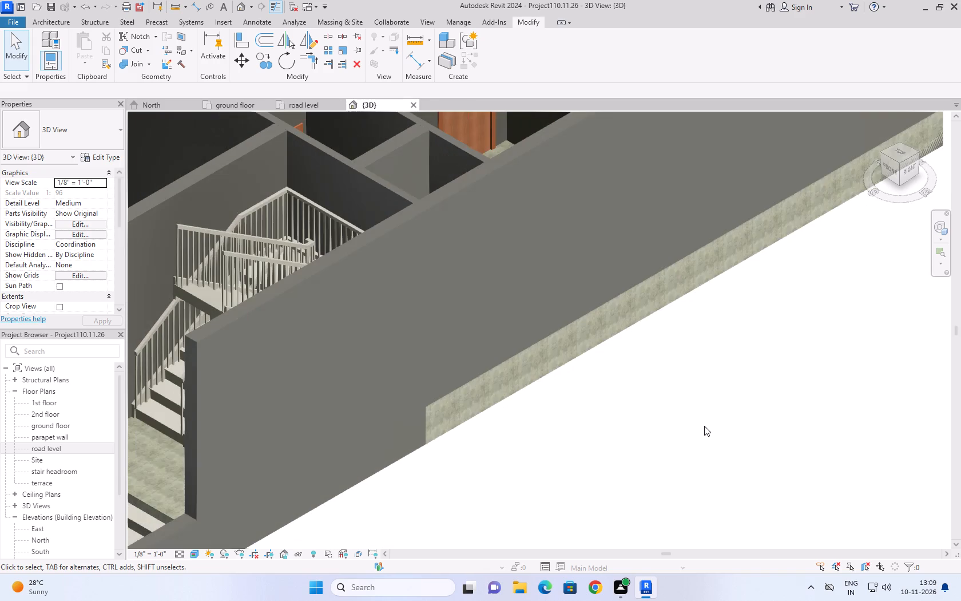
scroll(704, 426, "down", 4)
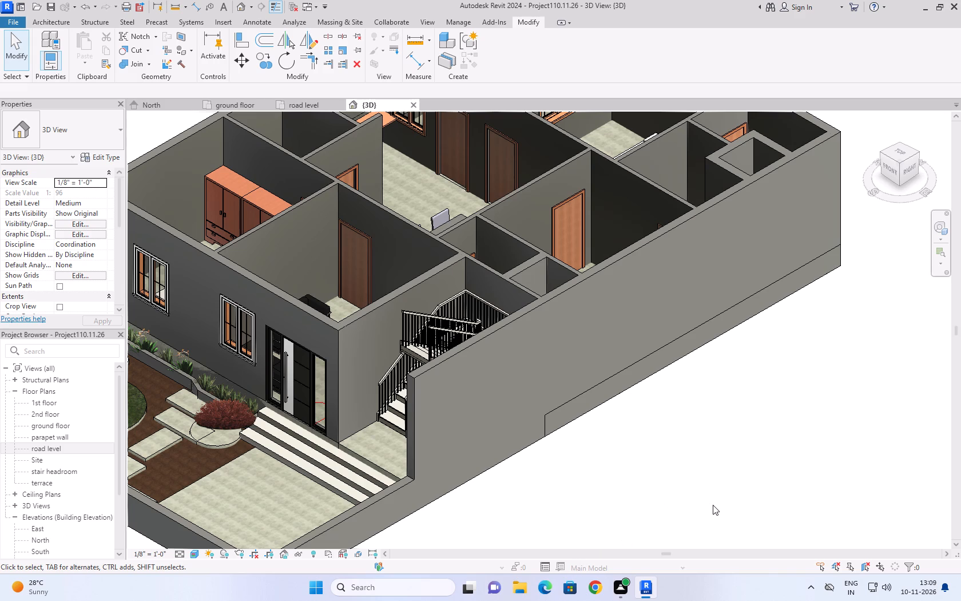
scroll(713, 505, "down", 1)
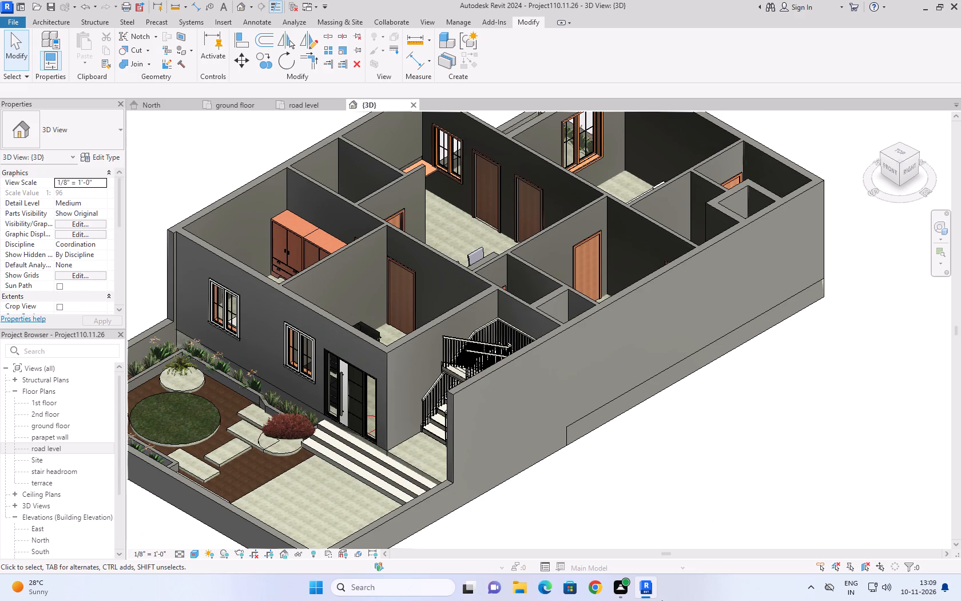
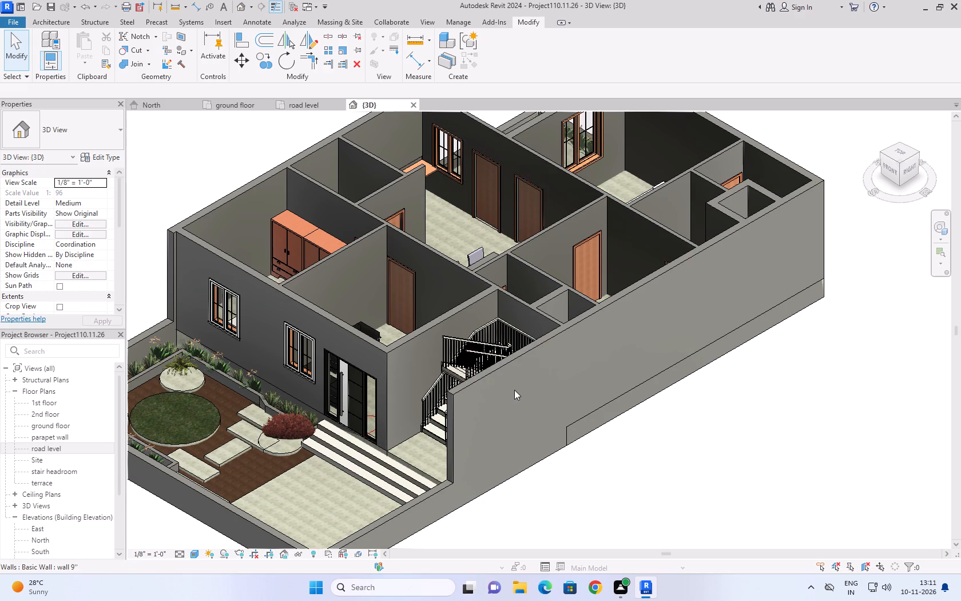
Examine the roofless house and its front garden in the 3D view.
scroll(410, 254, "up", 1)
scroll(410, 254, "down", 6)
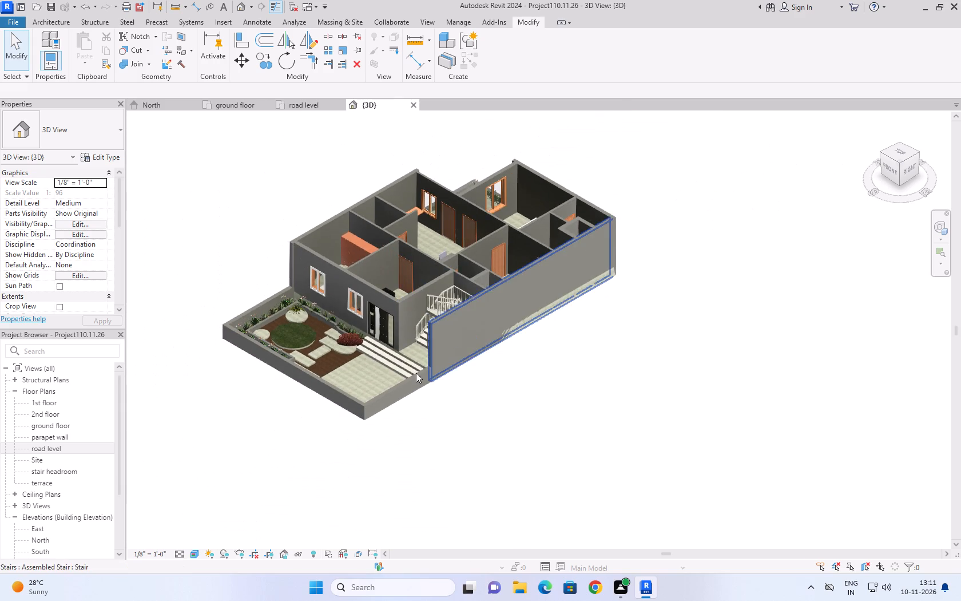
scroll(395, 388, "up", 4)
scroll(420, 377, "down", 5)
scroll(426, 377, "up", 5)
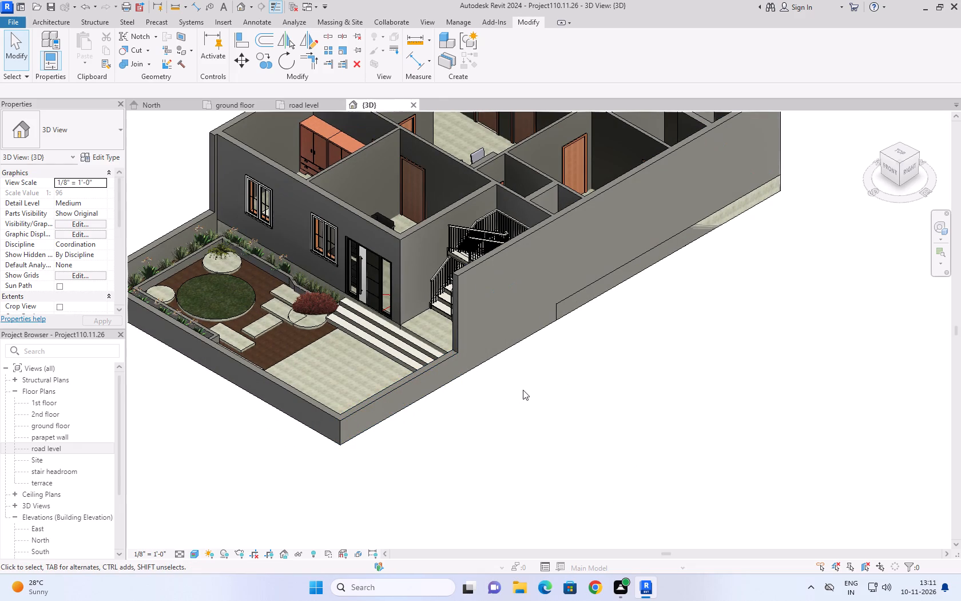
middle_click_drag(523, 390, 669, 443)
scroll(669, 443, "down", 4)
middle_click_drag(701, 414, 590, 451)
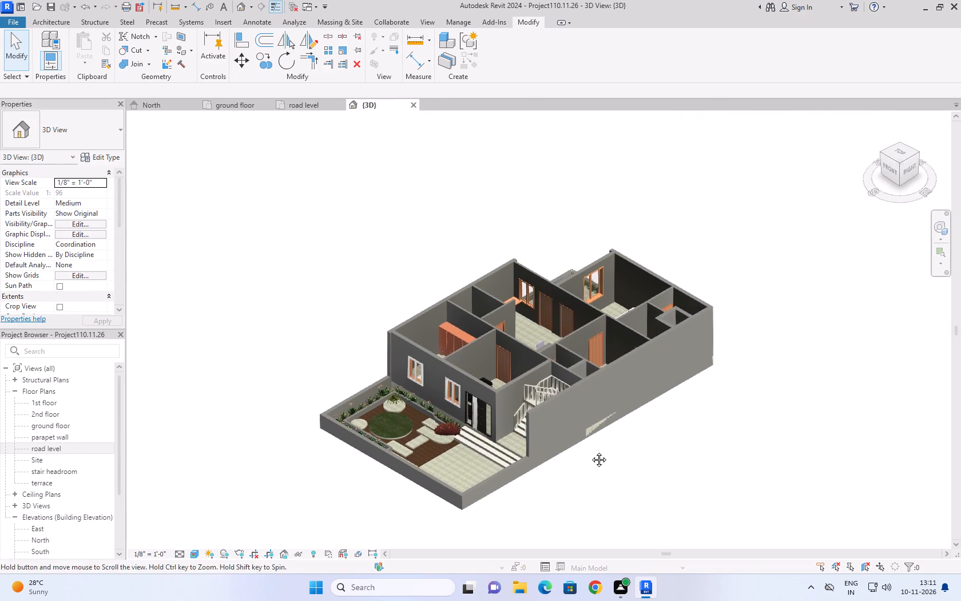
middle_click_drag(590, 451, 587, 452)
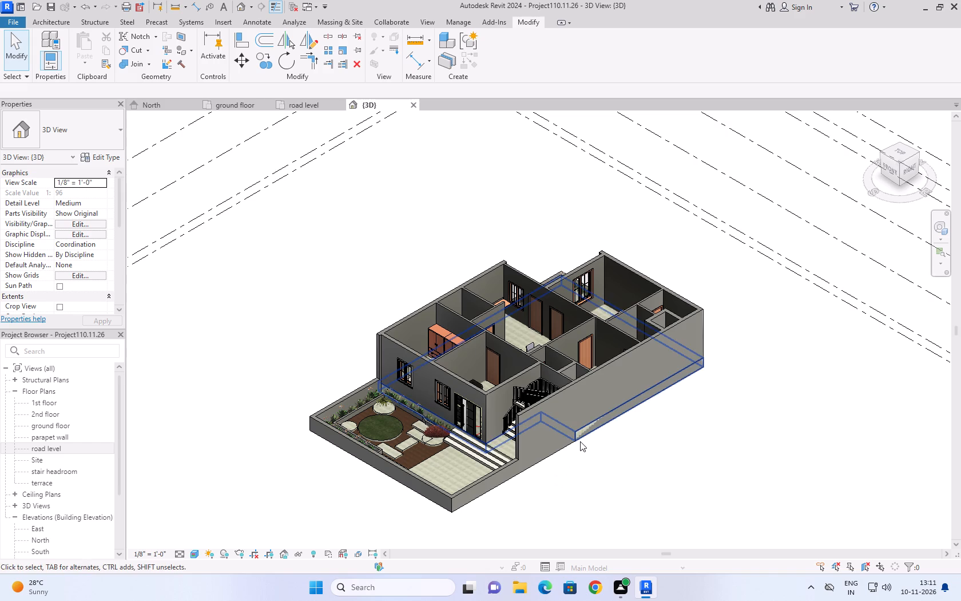
Change the Japanese Fern on the round slab near the garden's back corner to RPC Shrub Cedar Shrub 3'-0".
scroll(563, 496, "up", 2)
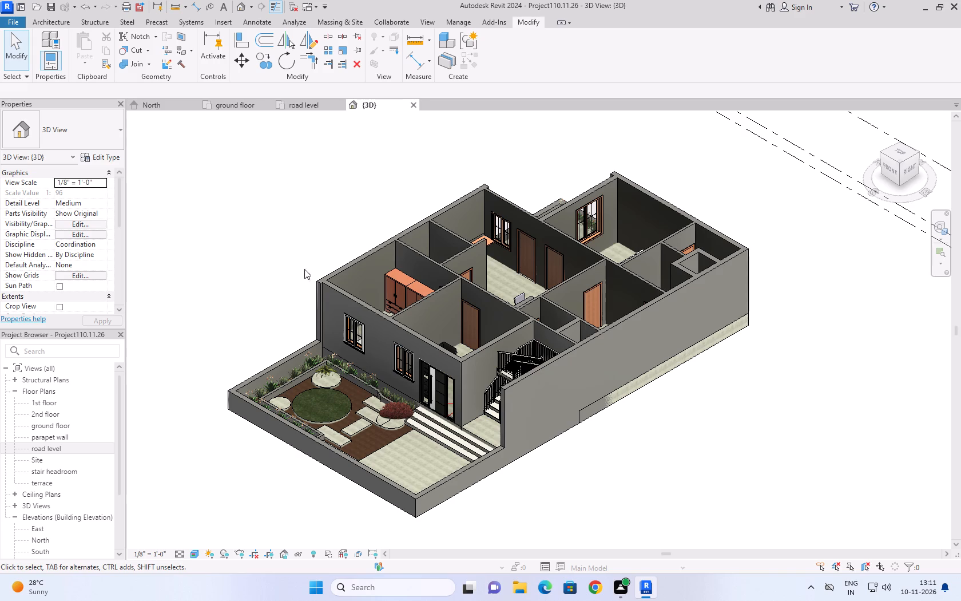
scroll(323, 321, "up", 6)
left_click(333, 440)
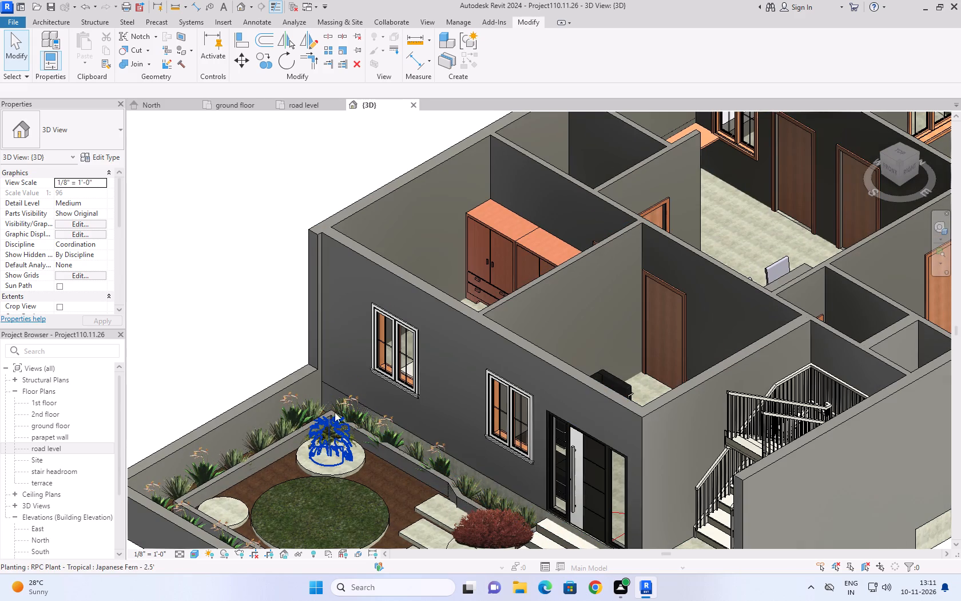
left_click(108, 141)
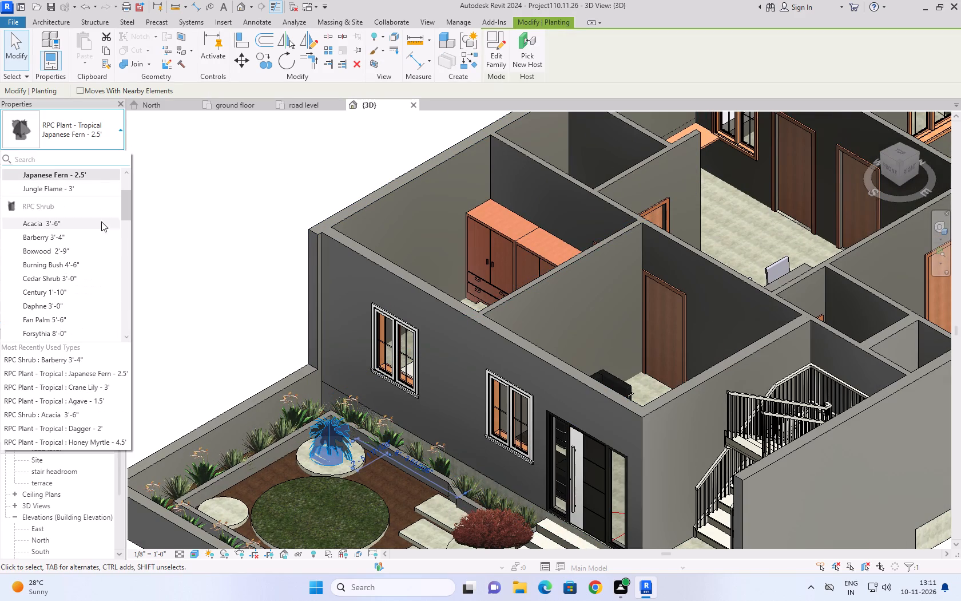
left_click(70, 279)
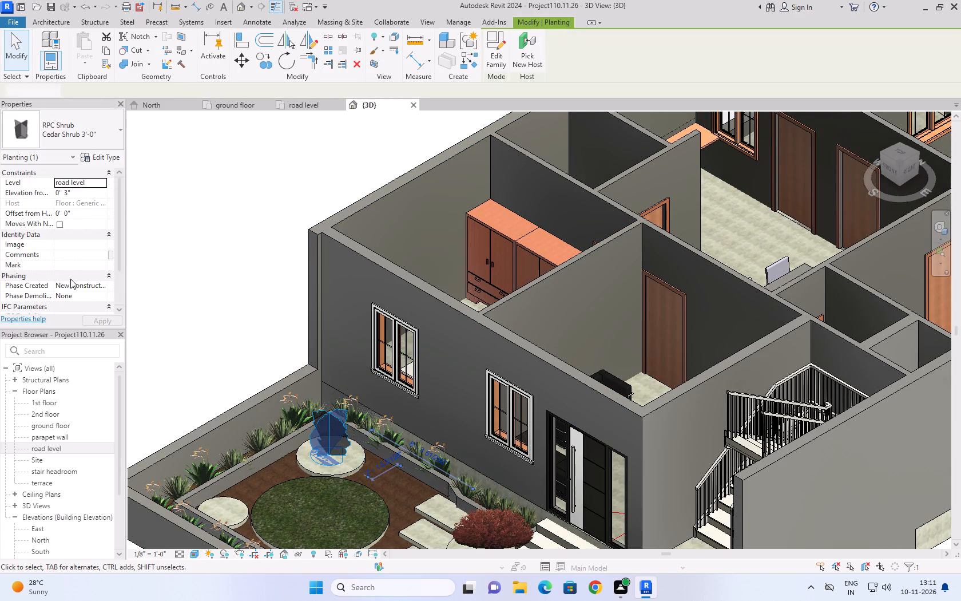
left_click(248, 251)
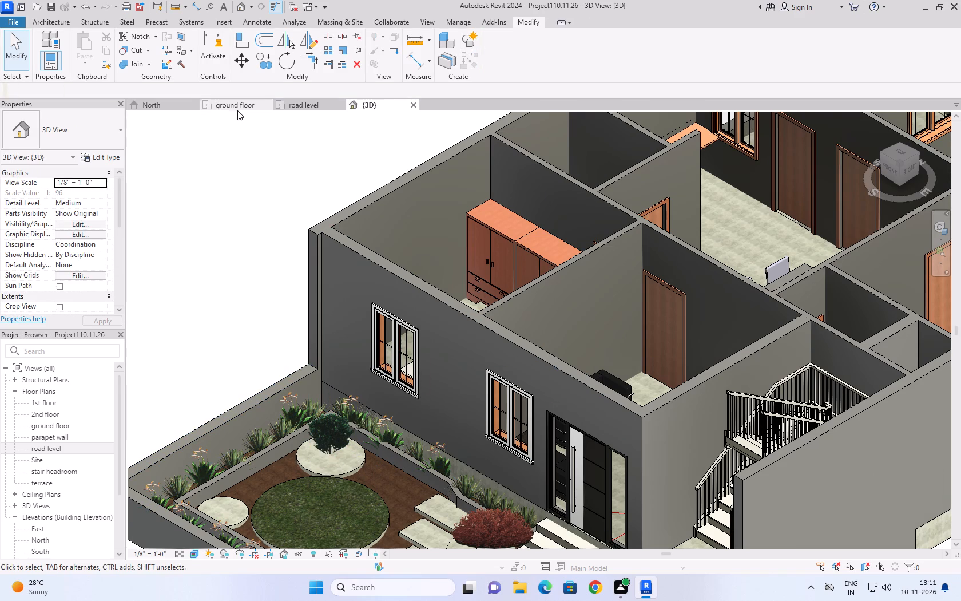
In the road level plan, move the cedar shrub off its round slab to the open ground between the slab and stepping stones.
left_click(293, 103)
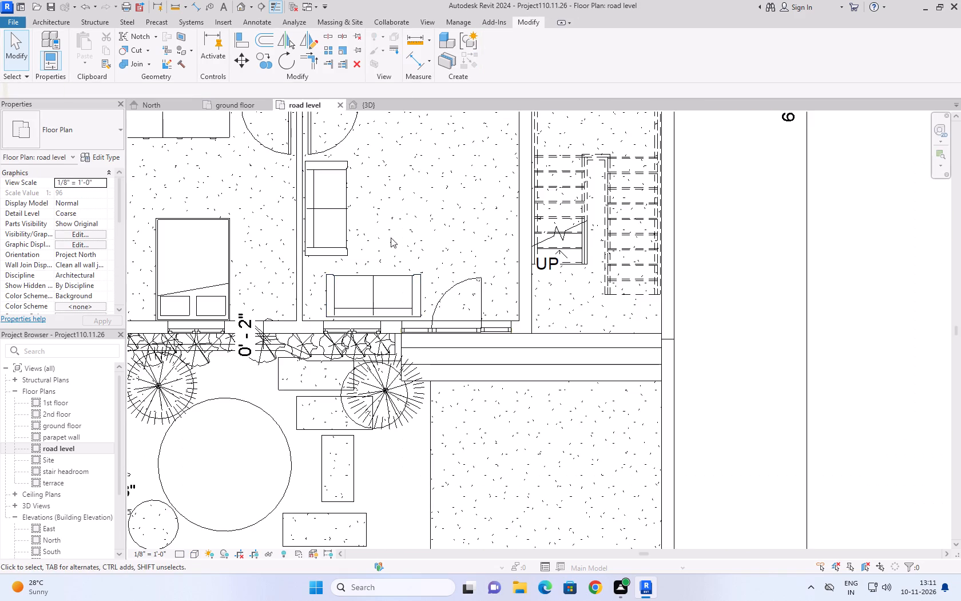
scroll(395, 235, "down", 2)
left_click_drag(228, 342, 255, 347)
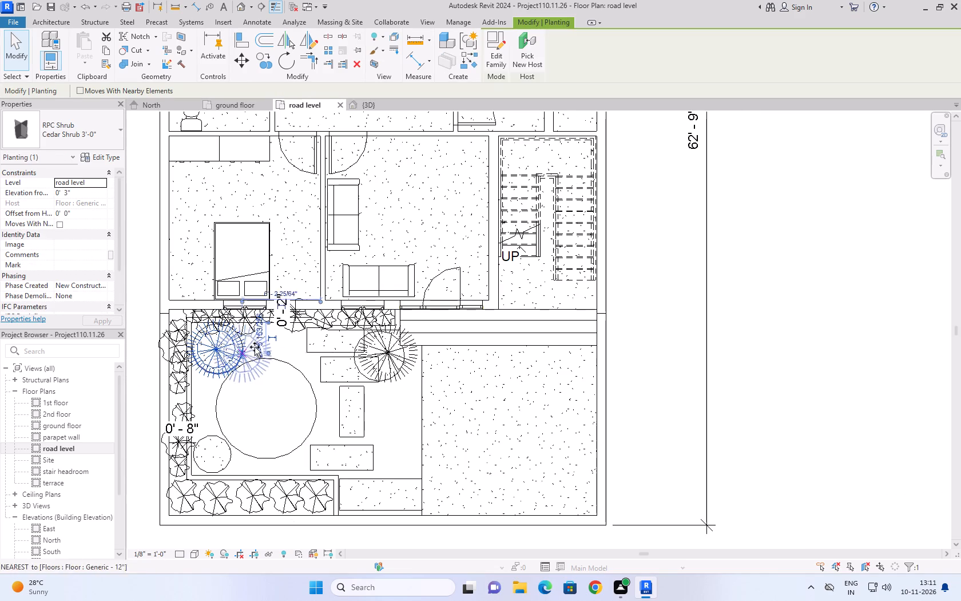
left_click_drag(255, 347, 289, 340)
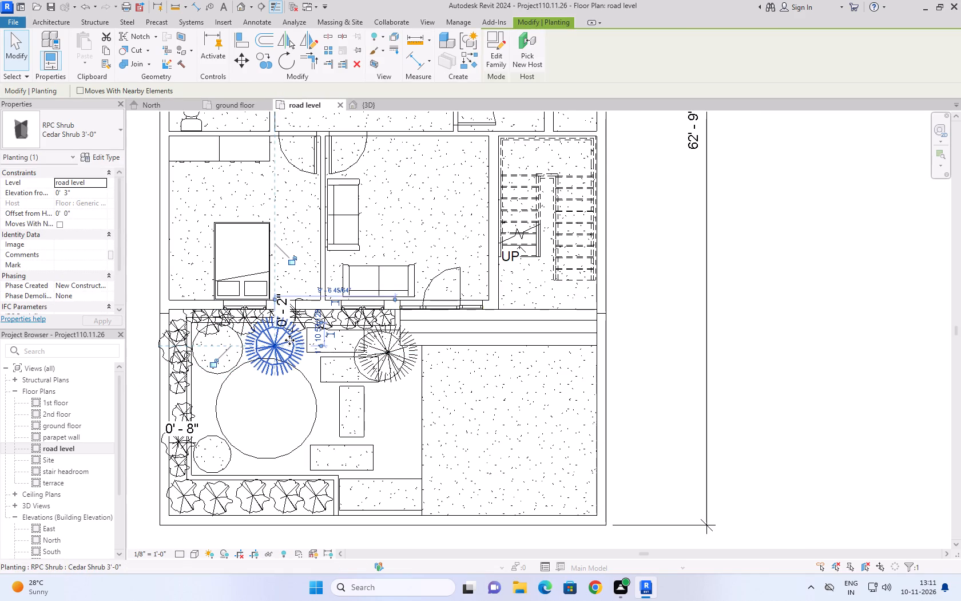
left_click(765, 305)
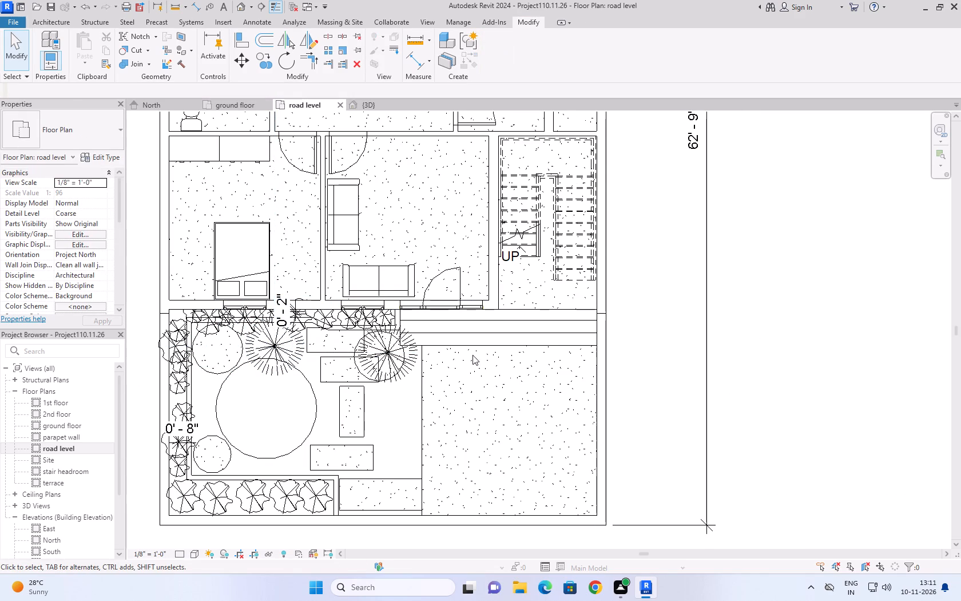
Move the other shrub off the round slab by the entrance steps to the garden's edge beside the paved area.
left_click_drag(391, 345, 401, 382)
left_click(750, 304)
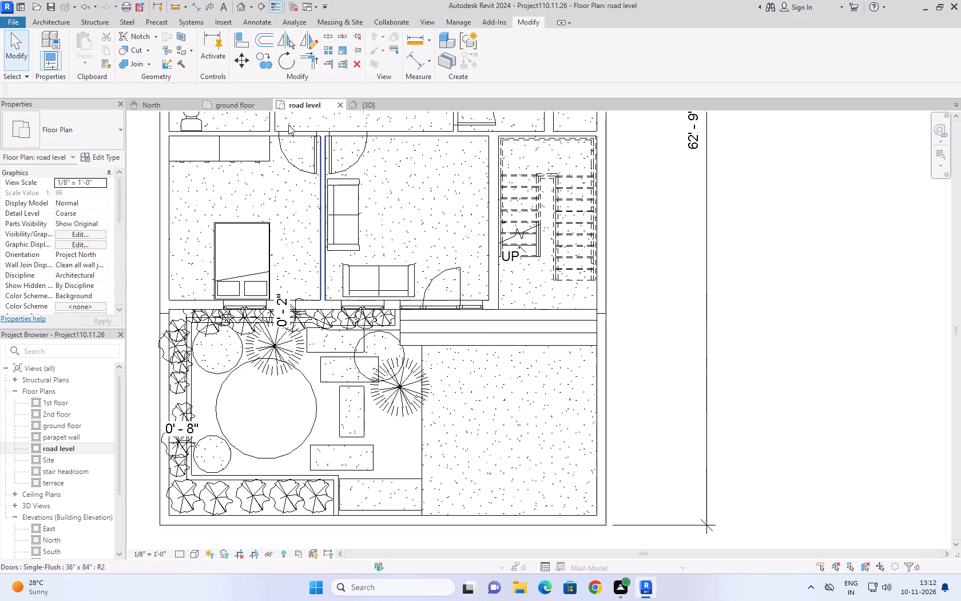
Check the repositioned shrubs in the 3D view and save the project.
left_click(375, 104)
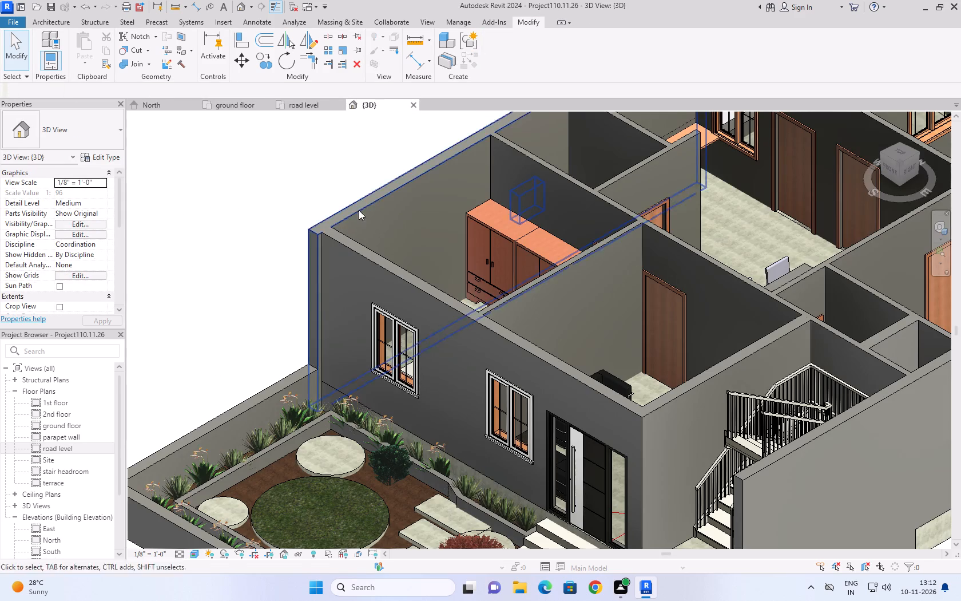
scroll(383, 168, "down", 3)
scroll(403, 401, "up", 3)
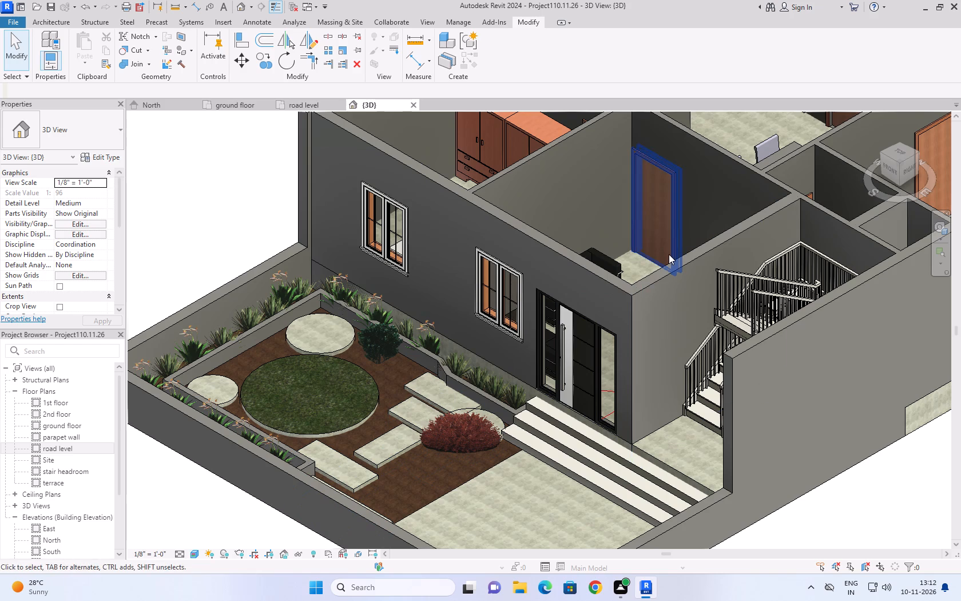
scroll(669, 254, "down", 2)
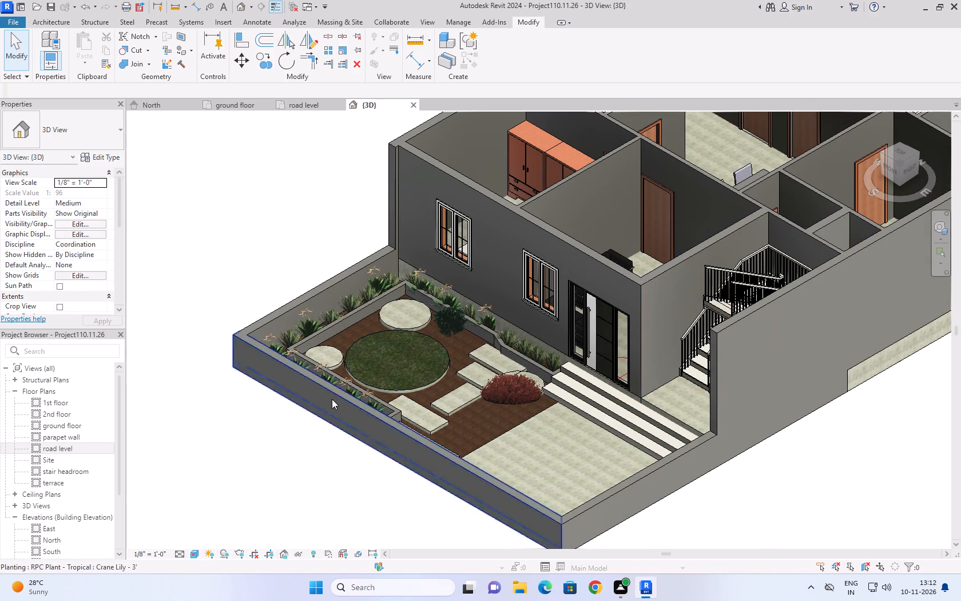
key("ctrl+s")
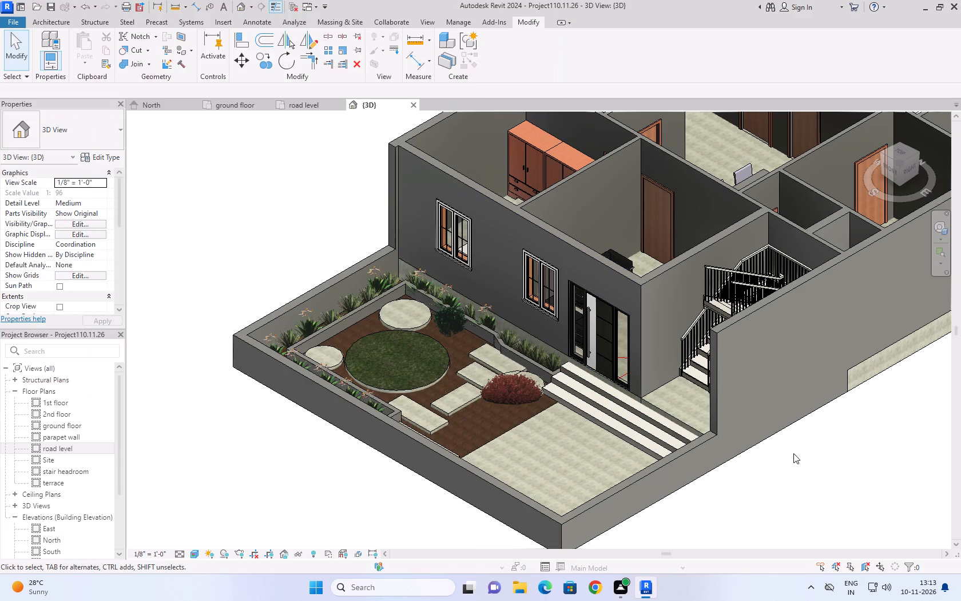
Inspect the front garden planting, stepping stones and entrance in the 3D view, both close up and with the whole house.
left_click(793, 453)
scroll(792, 329, "down", 3)
scroll(799, 492, "down", 2)
middle_click_drag(894, 457, 757, 479)
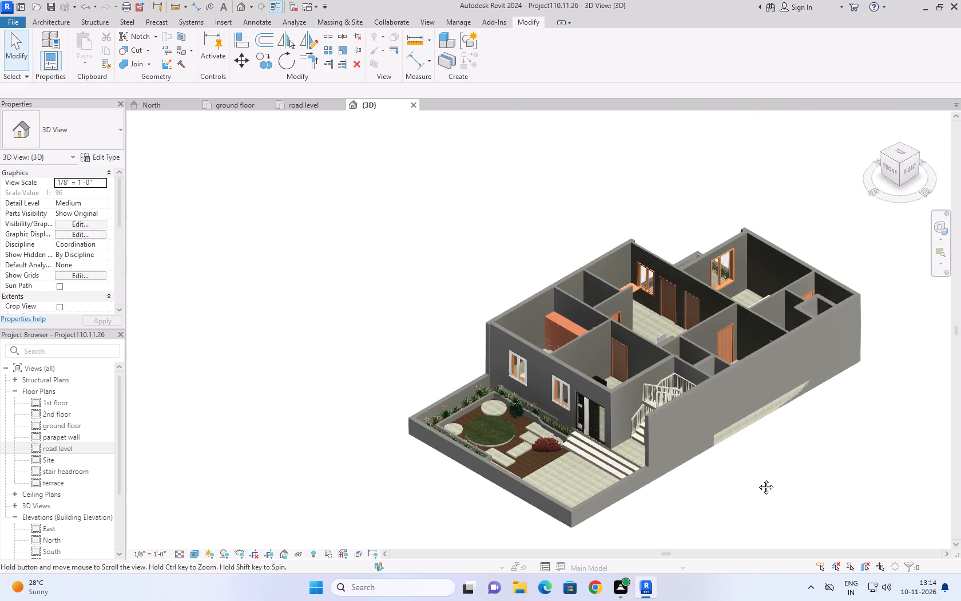
middle_click_drag(757, 479, 752, 479)
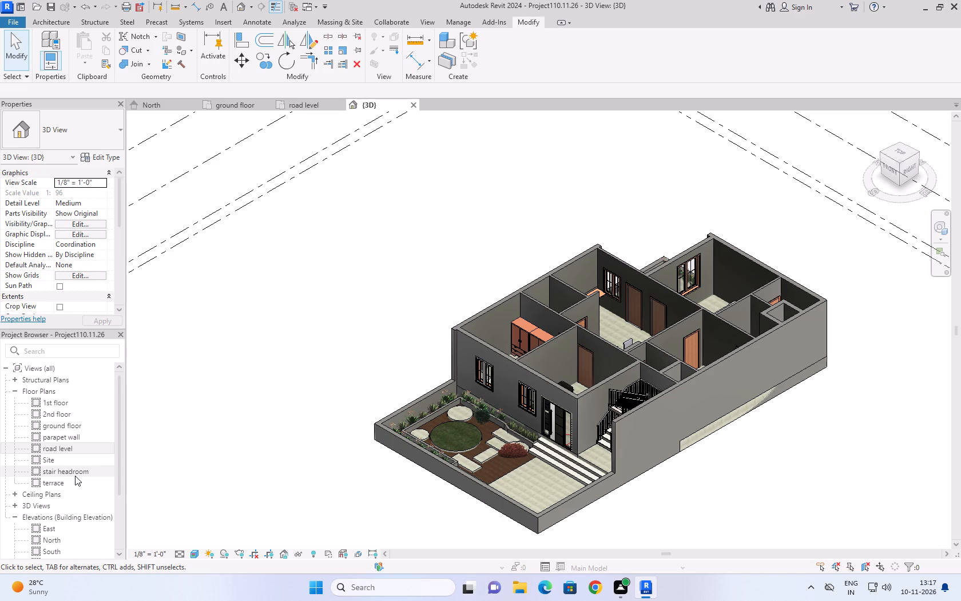
scroll(426, 424, "down", 3)
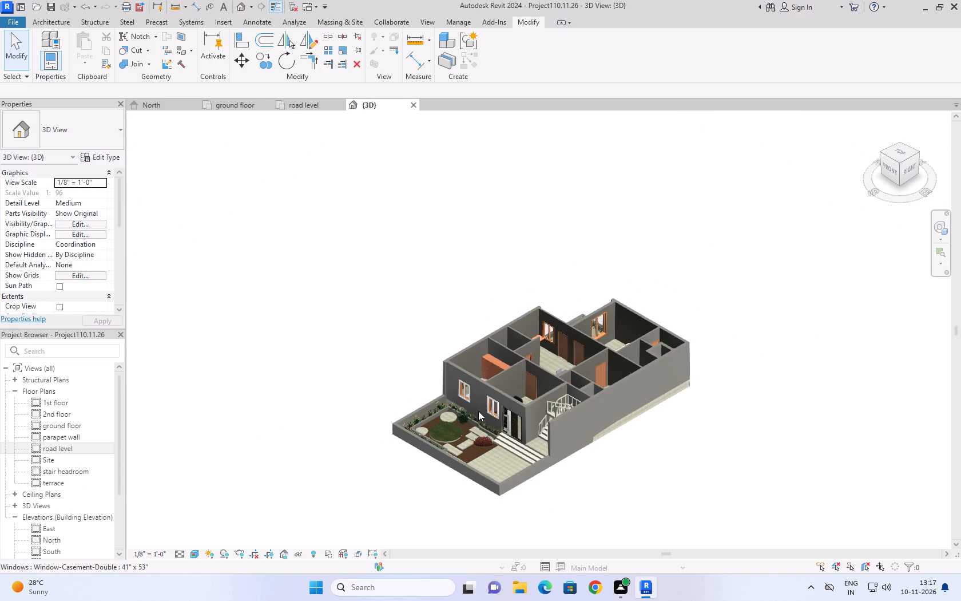
scroll(511, 433, "down", 1)
scroll(475, 489, "up", 5)
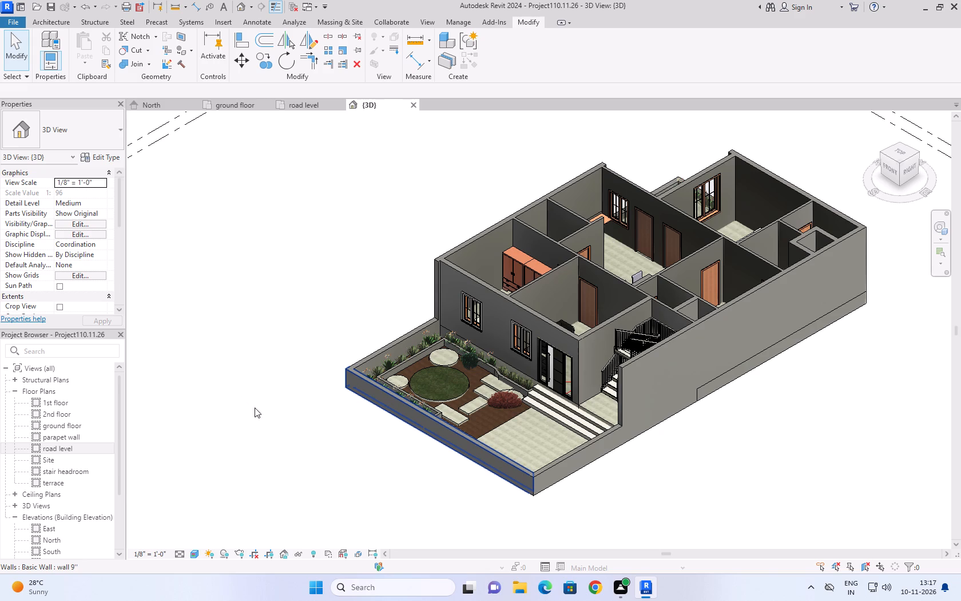
scroll(267, 393, "up", 1)
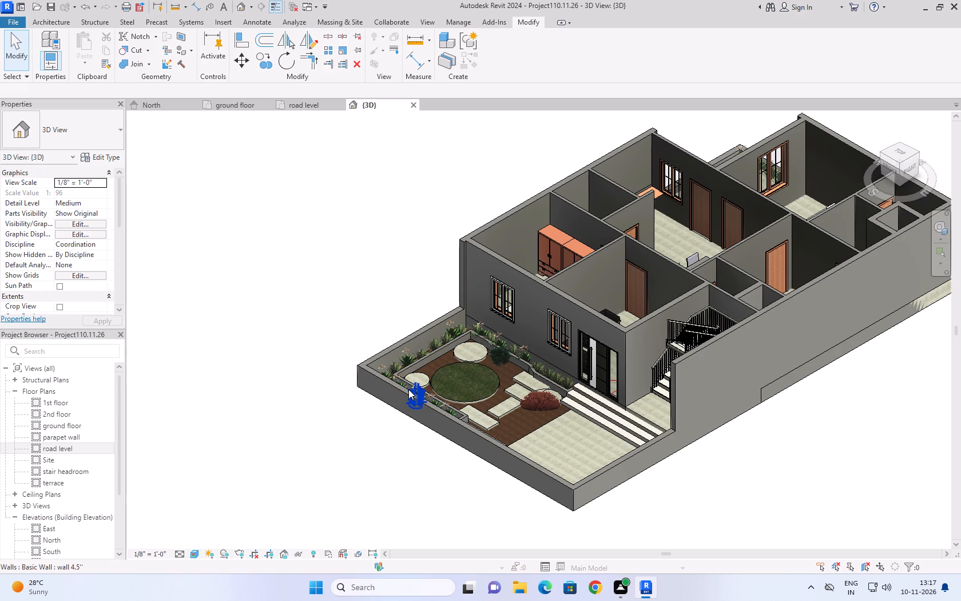
left_click(278, 318)
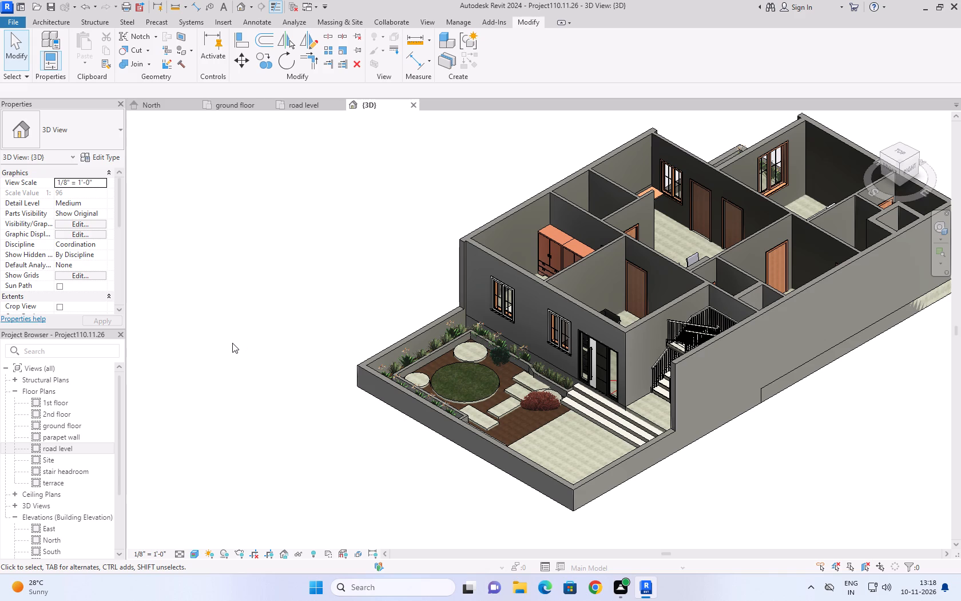
scroll(485, 417, "up", 1)
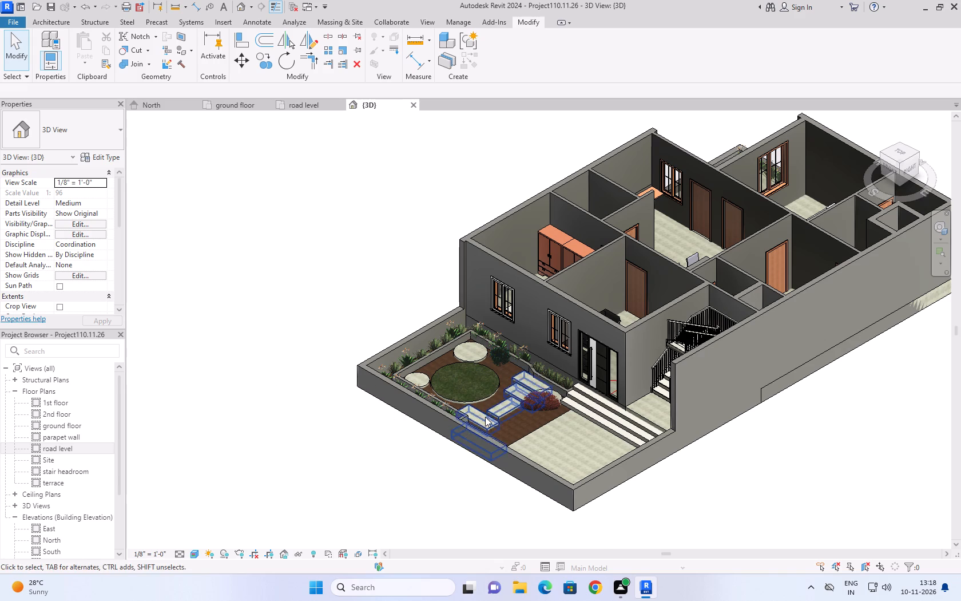
scroll(485, 417, "up", 5)
middle_click_drag(506, 348, 446, 347)
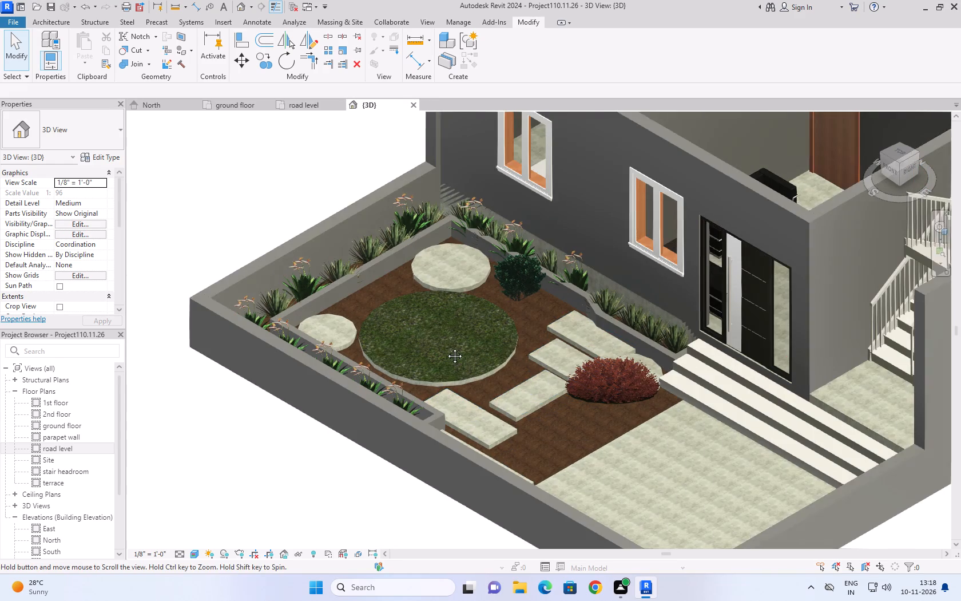
middle_click_drag(446, 347, 410, 351)
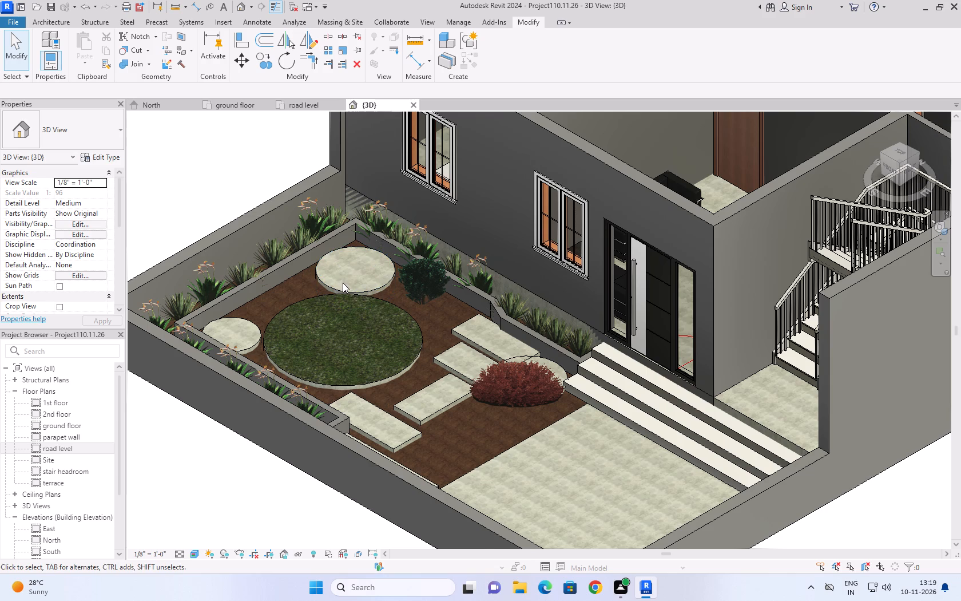
scroll(343, 283, "down", 1)
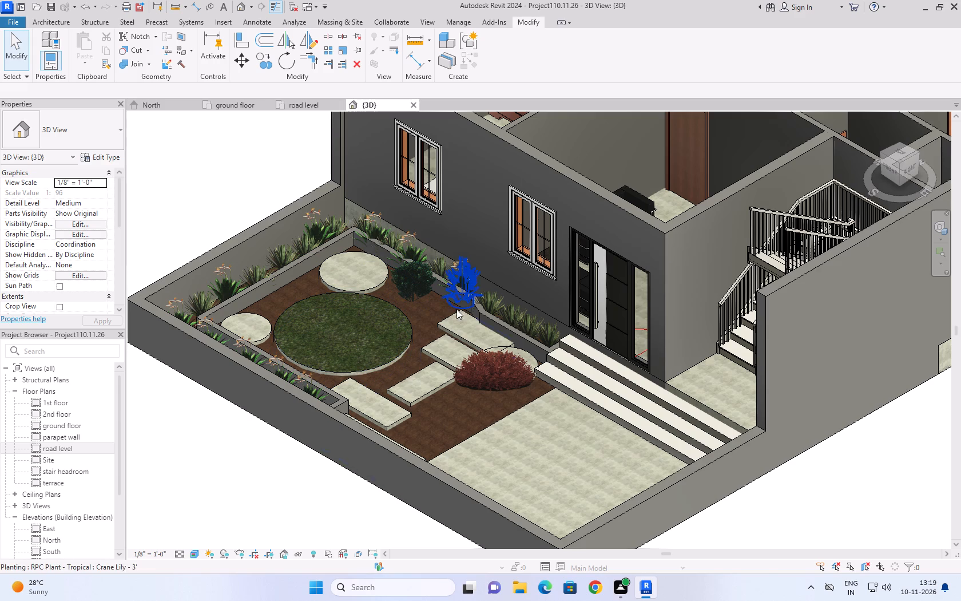
scroll(451, 425, "down", 4)
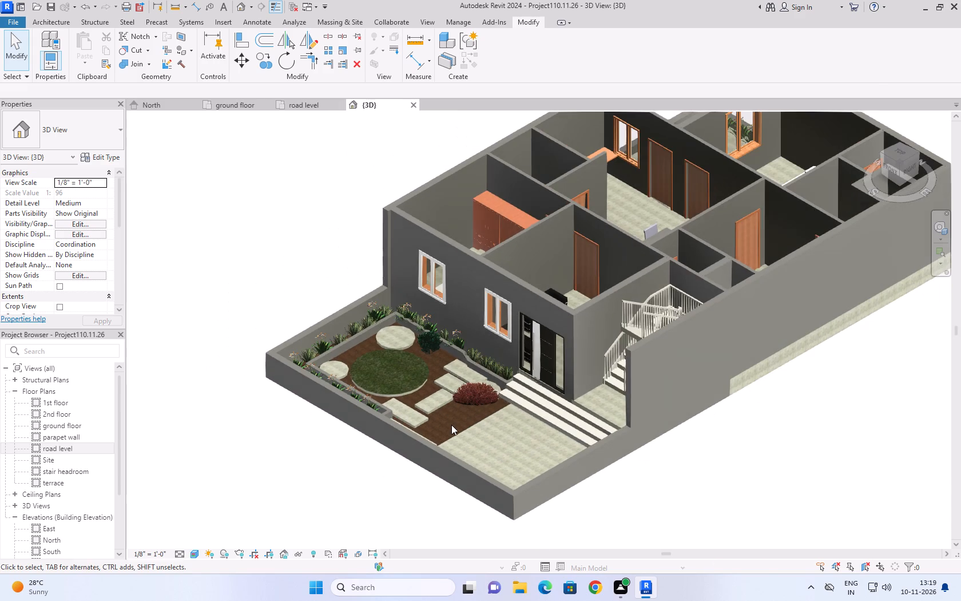
scroll(451, 425, "up", 4)
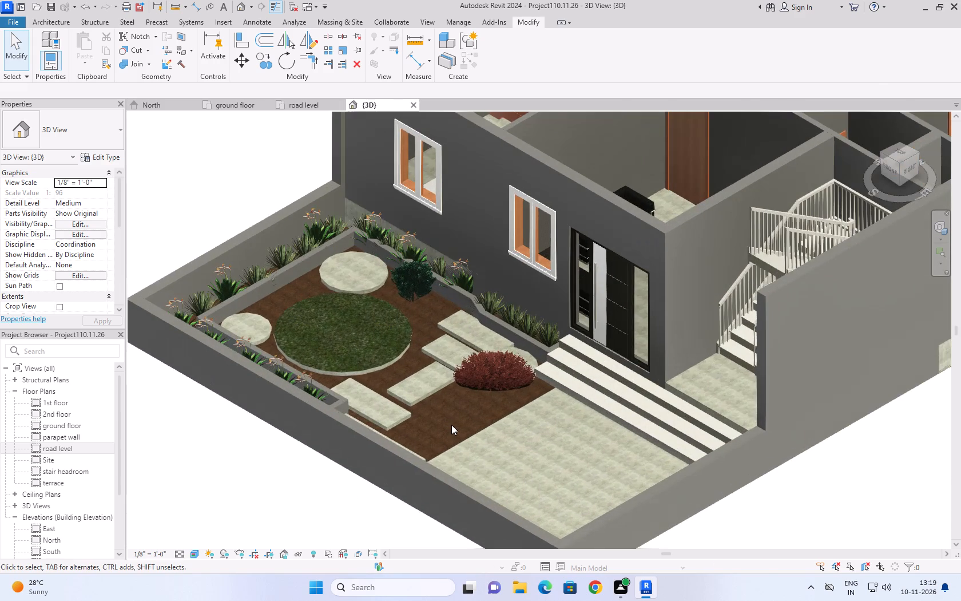
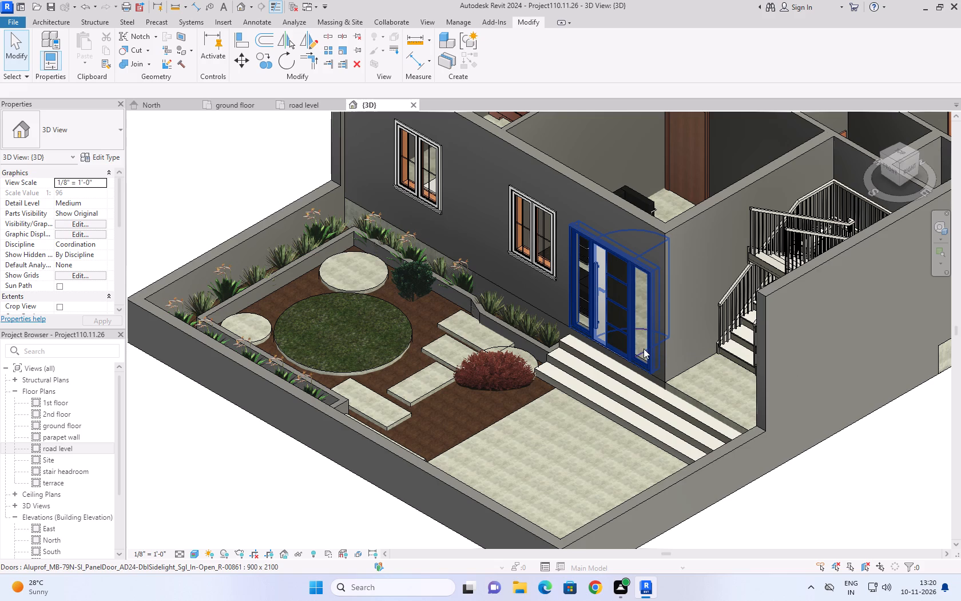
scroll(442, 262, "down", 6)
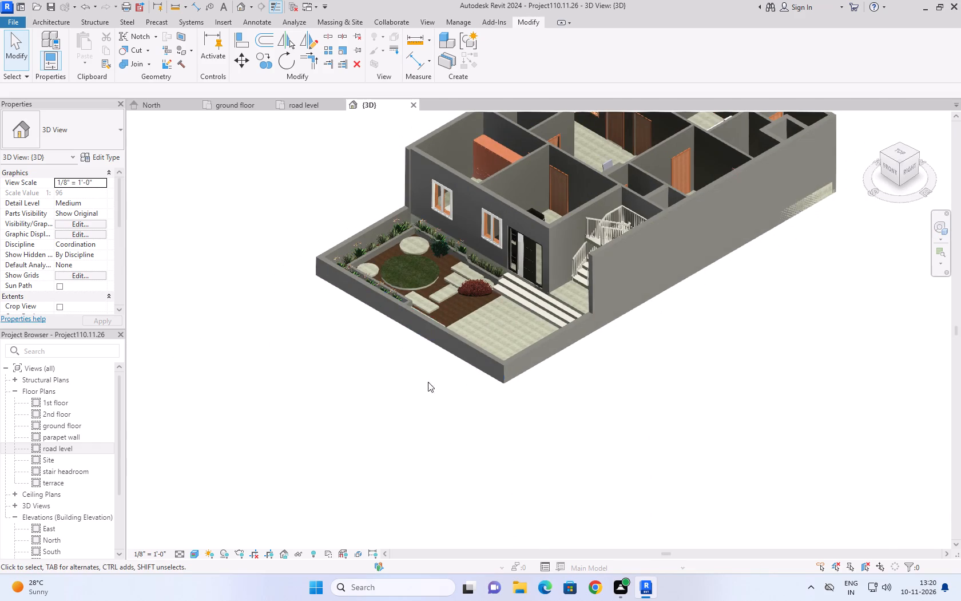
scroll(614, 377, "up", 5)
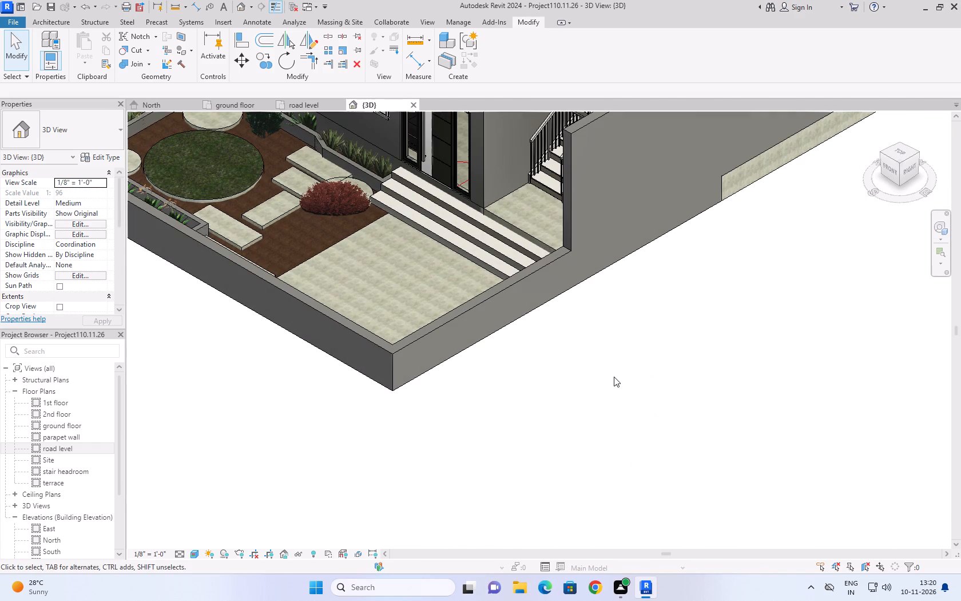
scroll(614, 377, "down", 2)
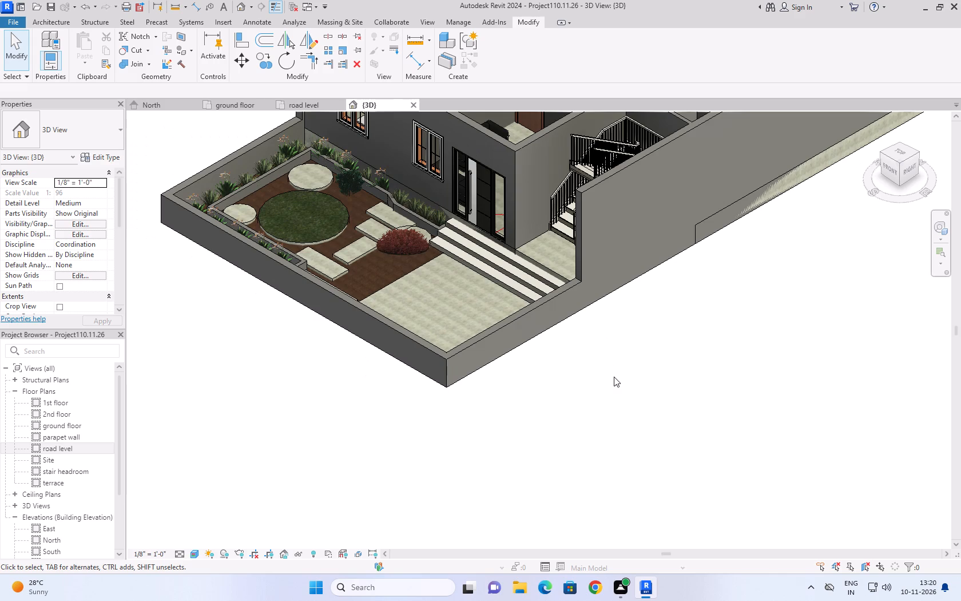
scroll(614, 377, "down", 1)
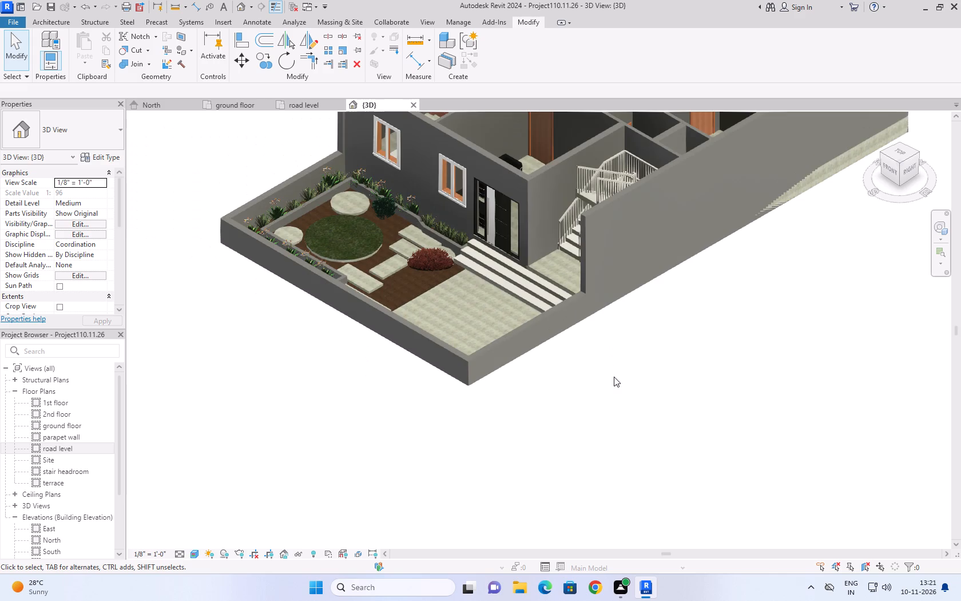
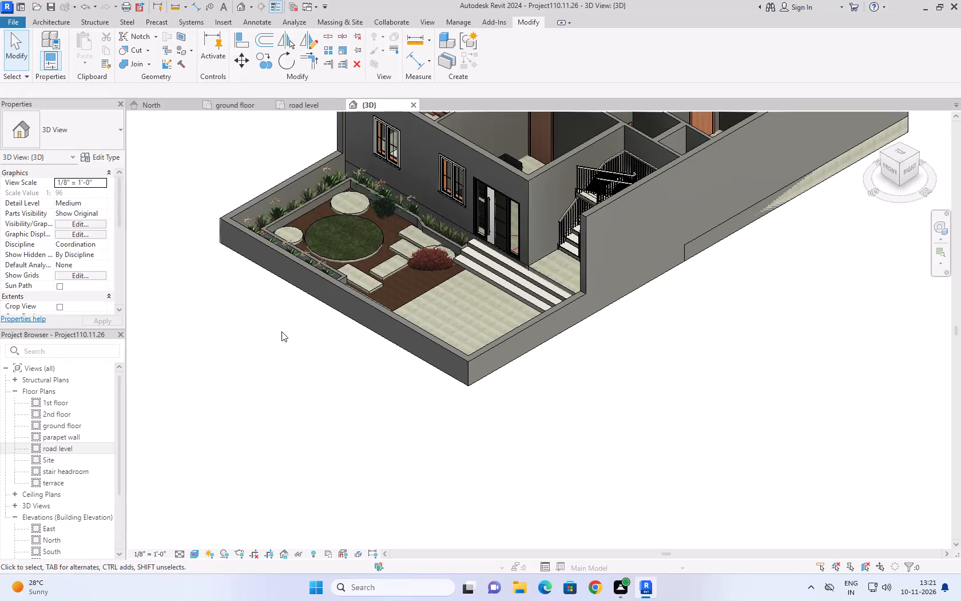
In the road level plan, shorten the front boundary wall so it ends at the parking slab's garden-side edge, leaving the parking frontage open.
middle_click_drag(292, 345, 320, 410, "shift")
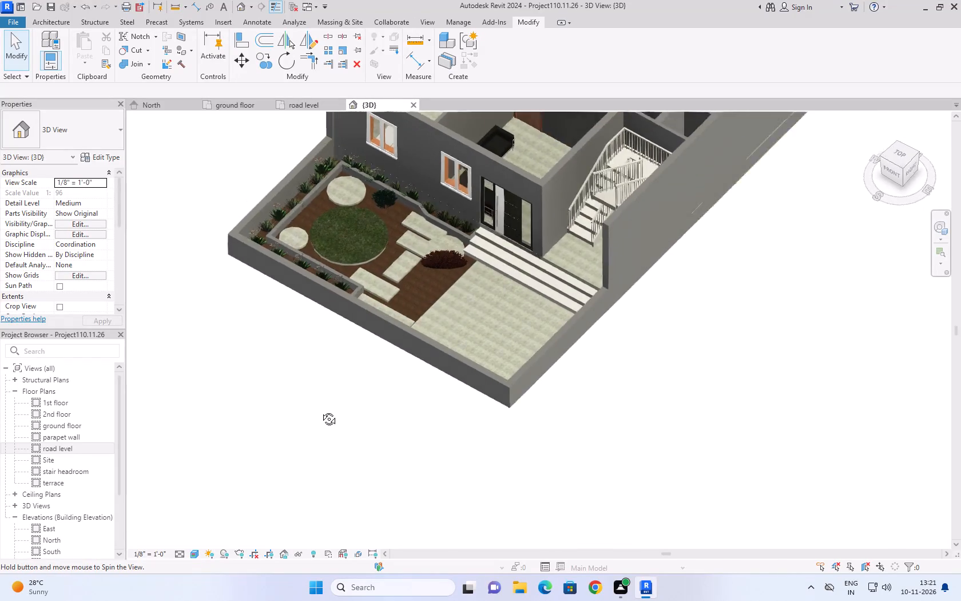
middle_click_drag(320, 410, 346, 438, "shift")
scroll(327, 420, "down", 1, "shift")
middle_click_drag(400, 425, 435, 374, "shift")
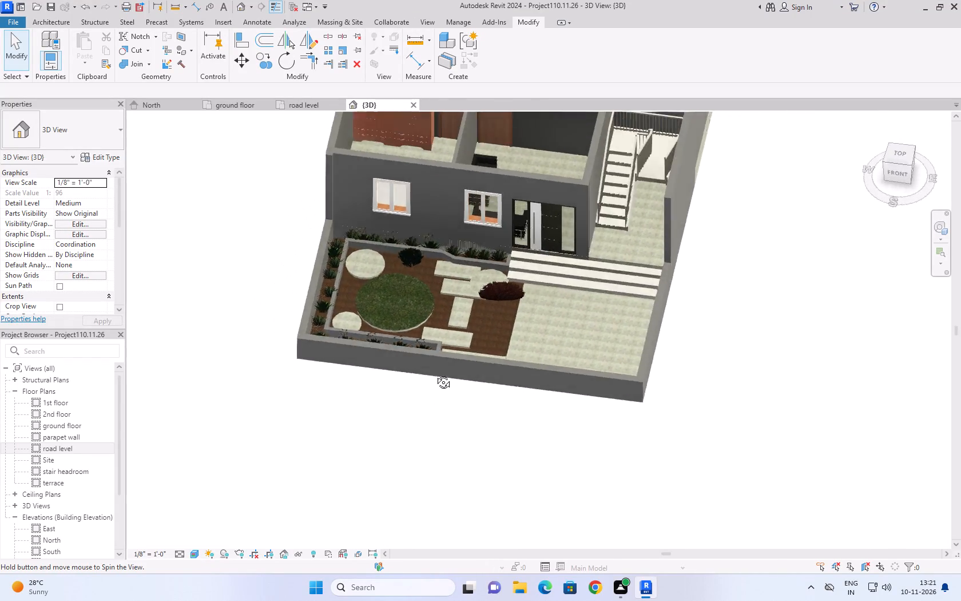
middle_click_drag(435, 374, 448, 247, "shift")
scroll(464, 321, "up", 1, "shift")
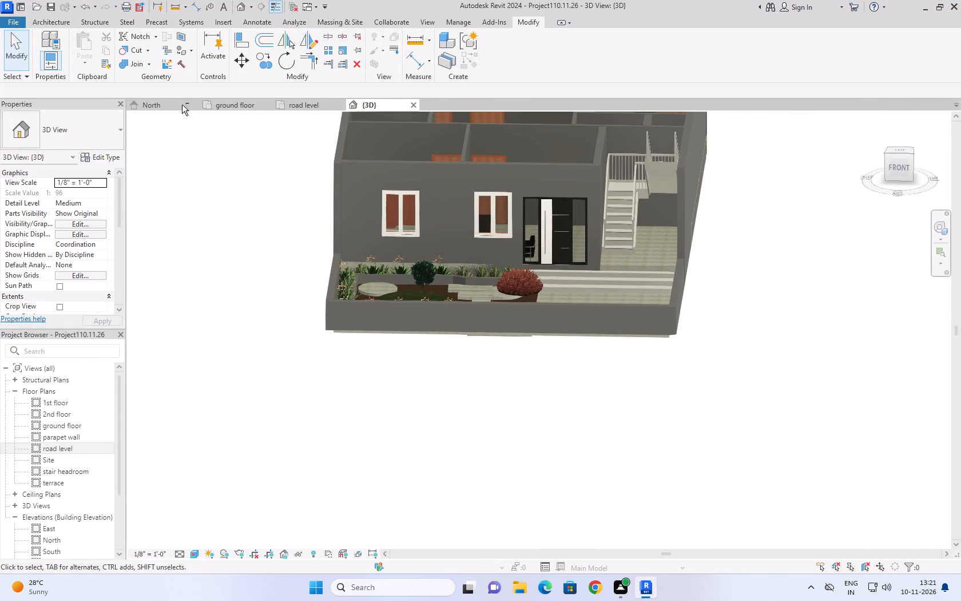
left_click(289, 99)
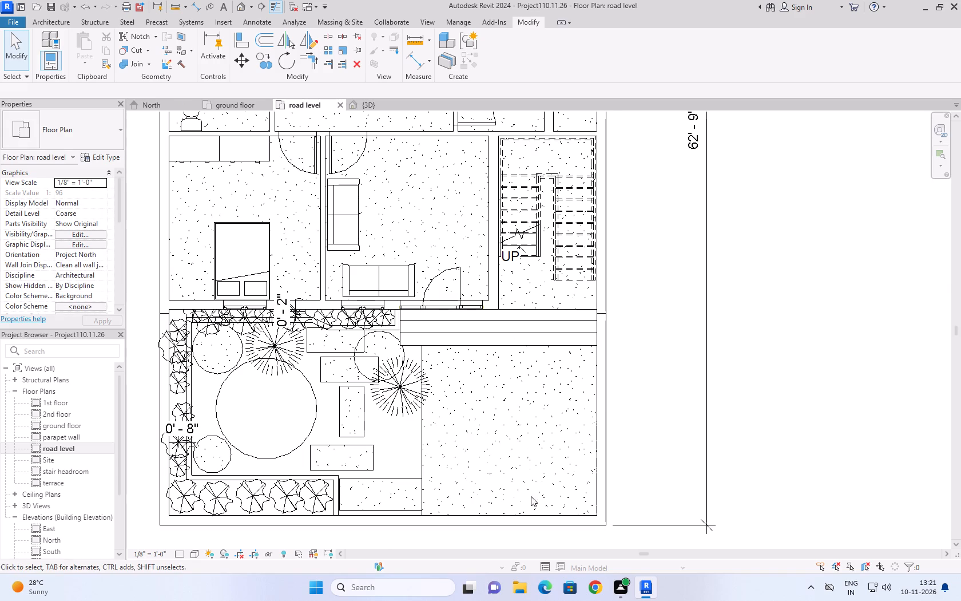
left_click(533, 519)
left_click_drag(602, 519, 577, 519)
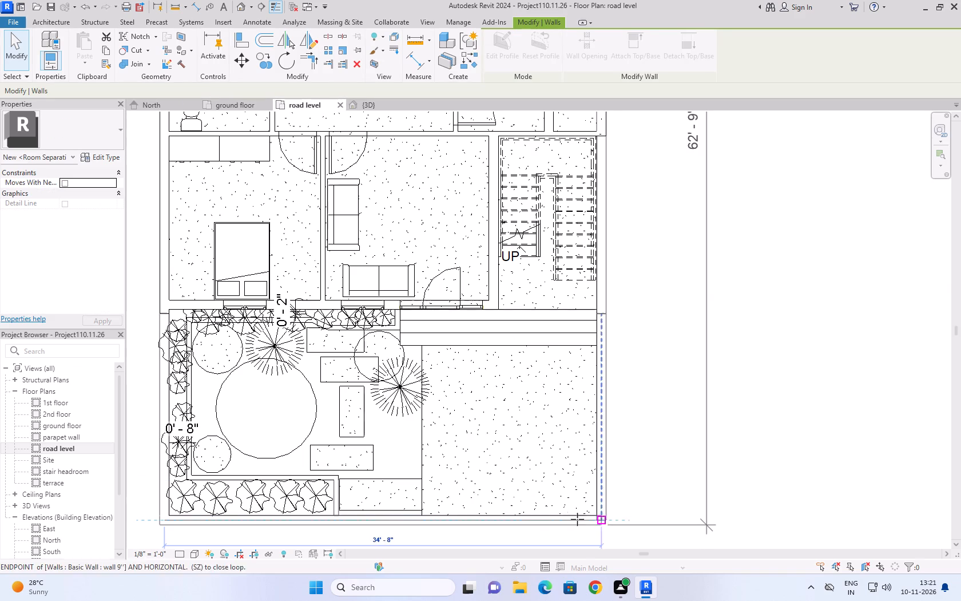
left_click_drag(577, 519, 422, 519)
left_click(766, 396)
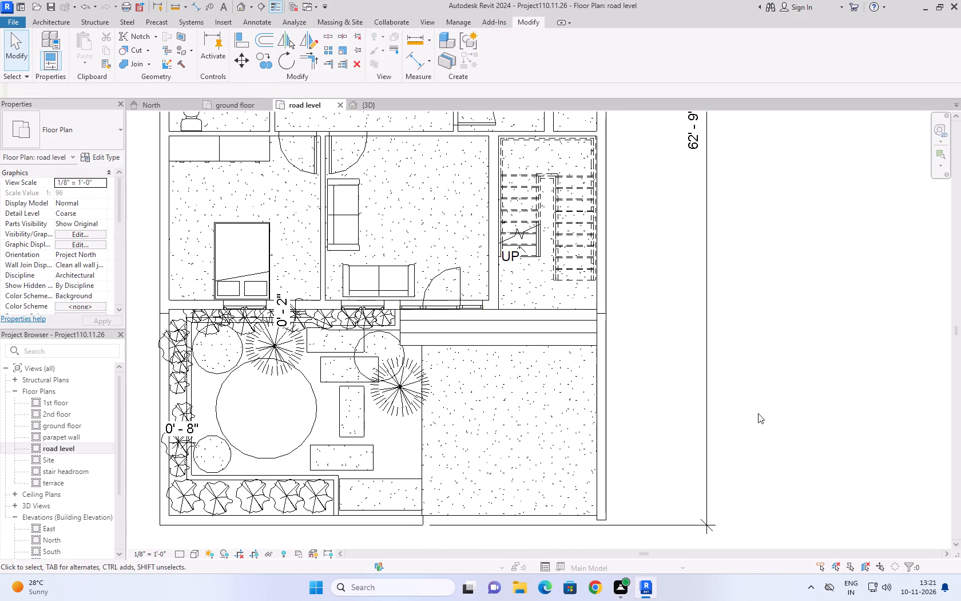
left_click(497, 525)
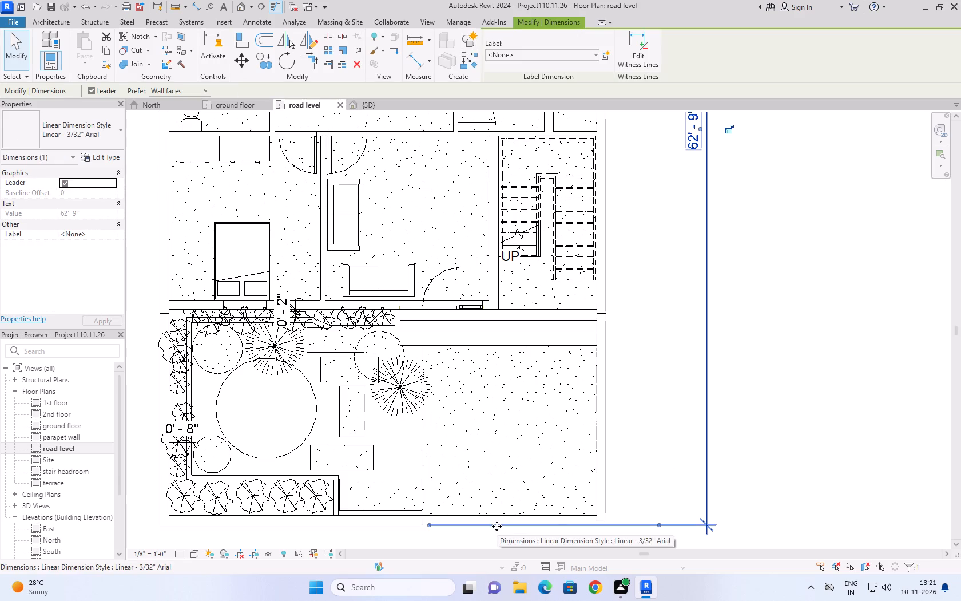
left_click(803, 363)
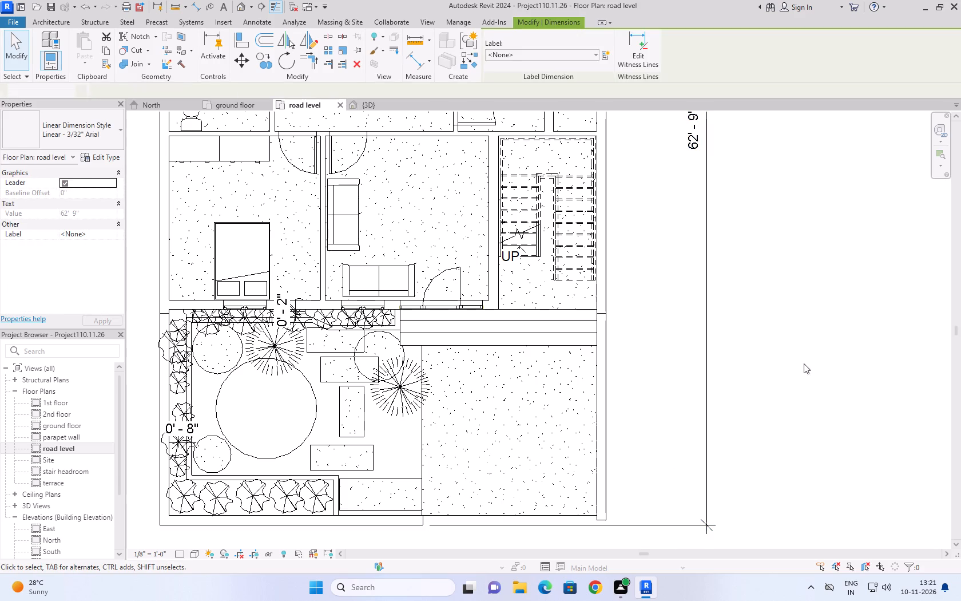
scroll(534, 544, "up", 4)
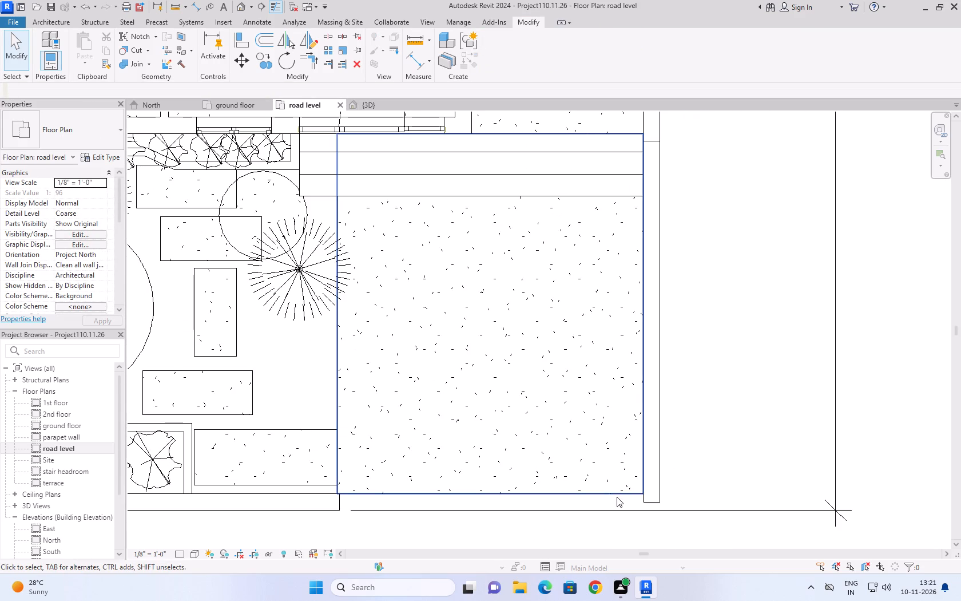
Examine the shortened front wall, parking entrance, garden and whole house in 3D from several sides, finishing at the home view.
left_click(387, 103)
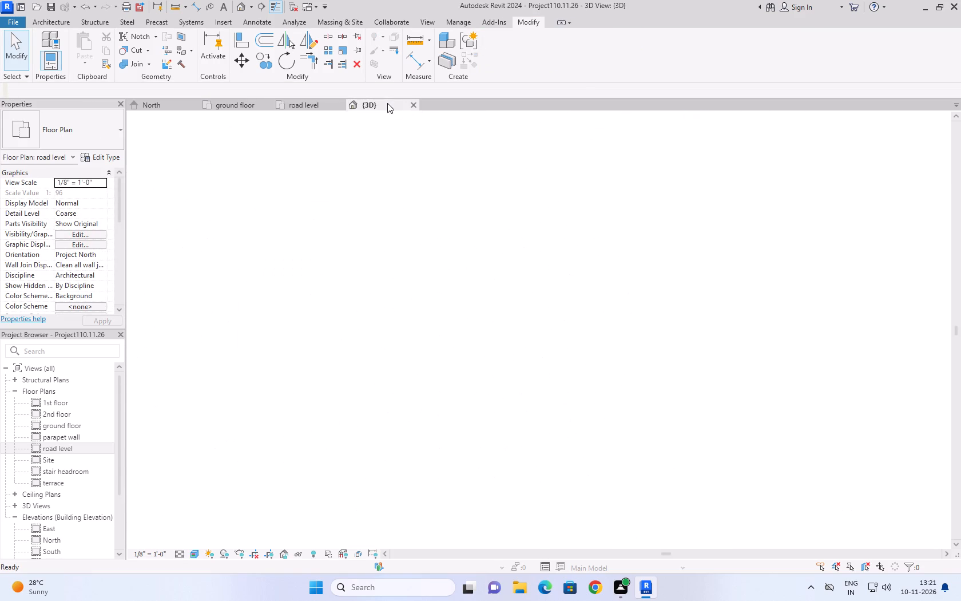
left_click(602, 355)
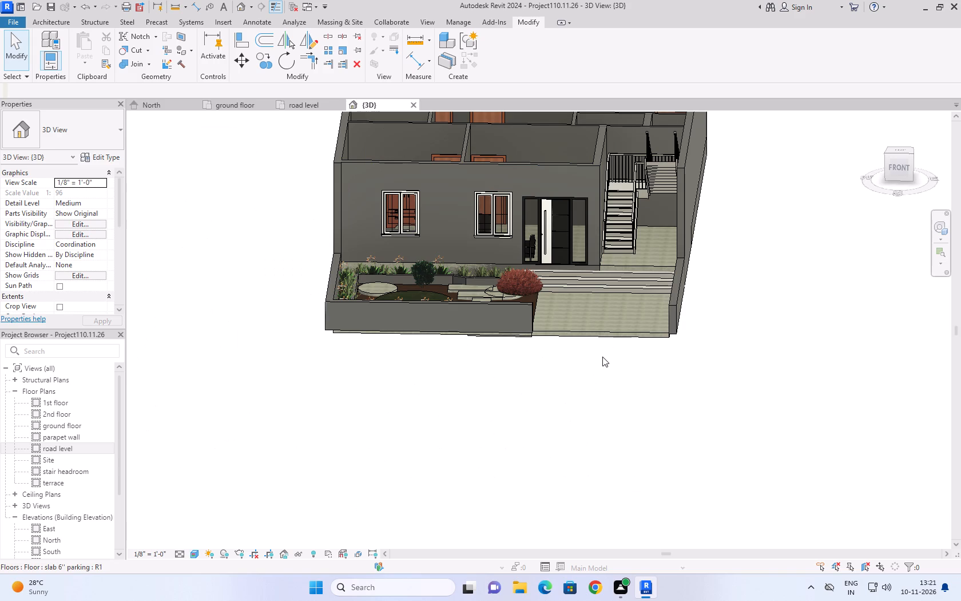
middle_click_drag(602, 357, 475, 402, "shift")
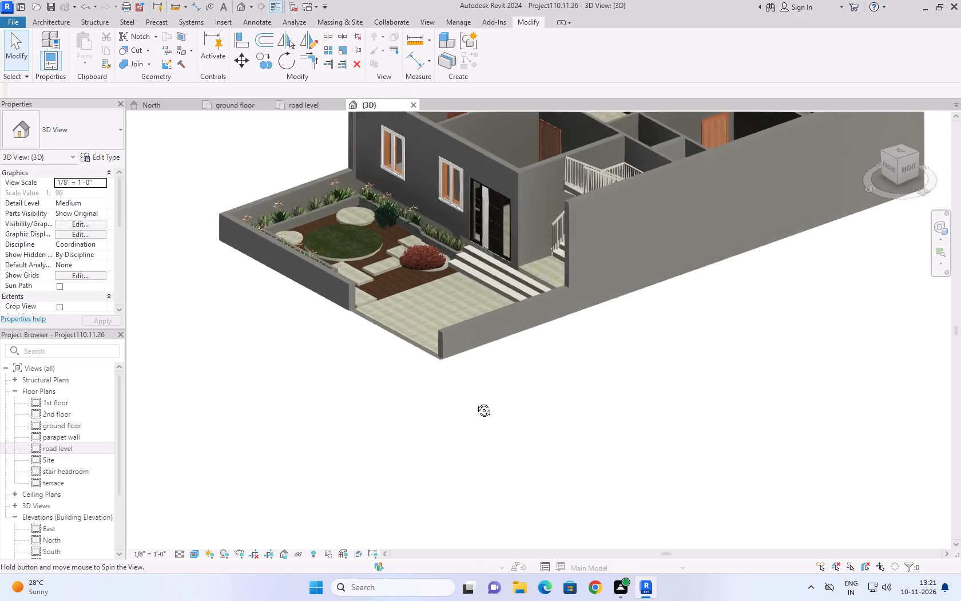
middle_click_drag(475, 402, 448, 434, "shift")
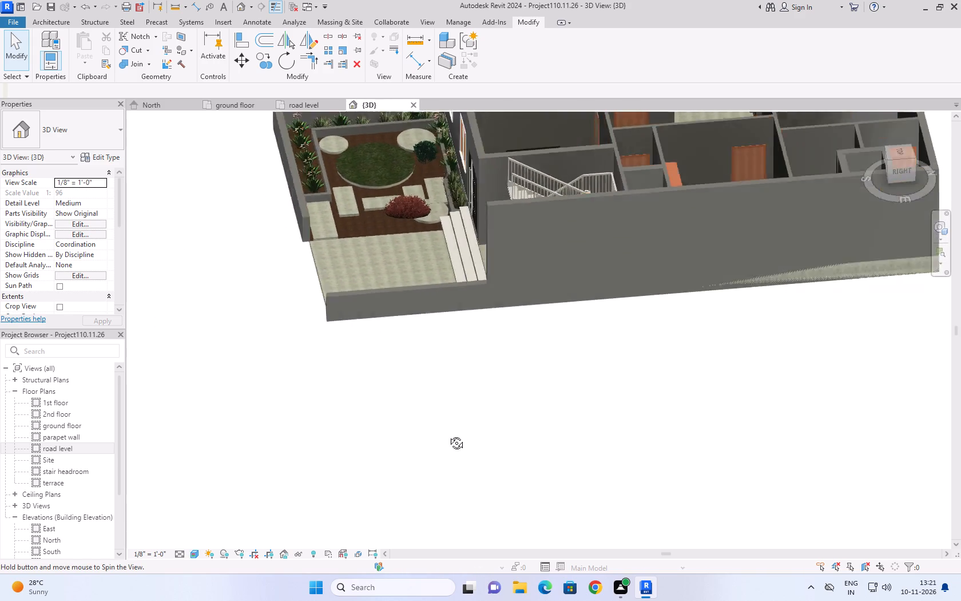
middle_click_drag(448, 434, 540, 416, "shift")
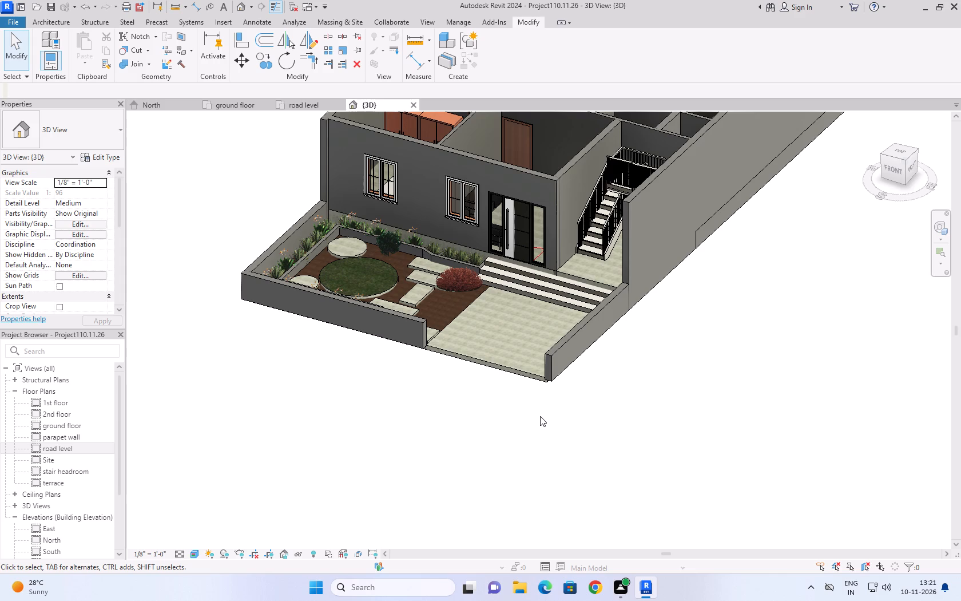
scroll(426, 410, "down", 3)
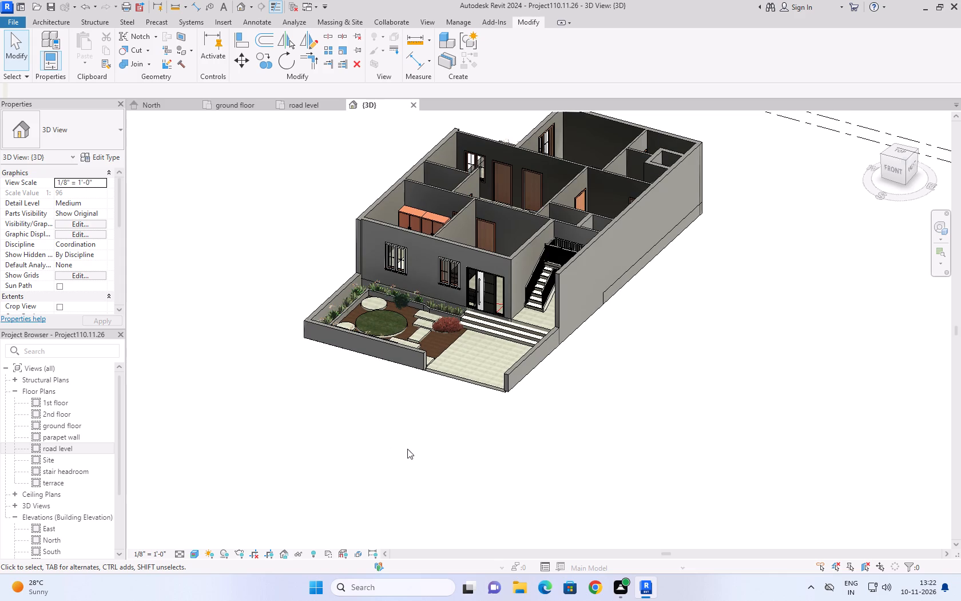
middle_click_drag(426, 391, 372, 464)
scroll(284, 363, "down", 3)
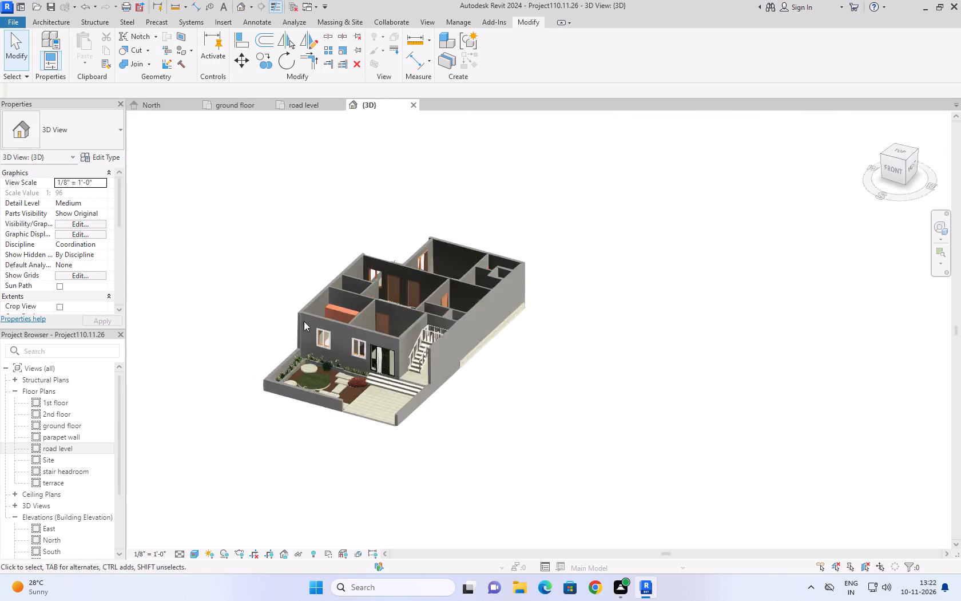
scroll(304, 321, "down", 7)
scroll(269, 353, "up", 5)
scroll(366, 377, "up", 5)
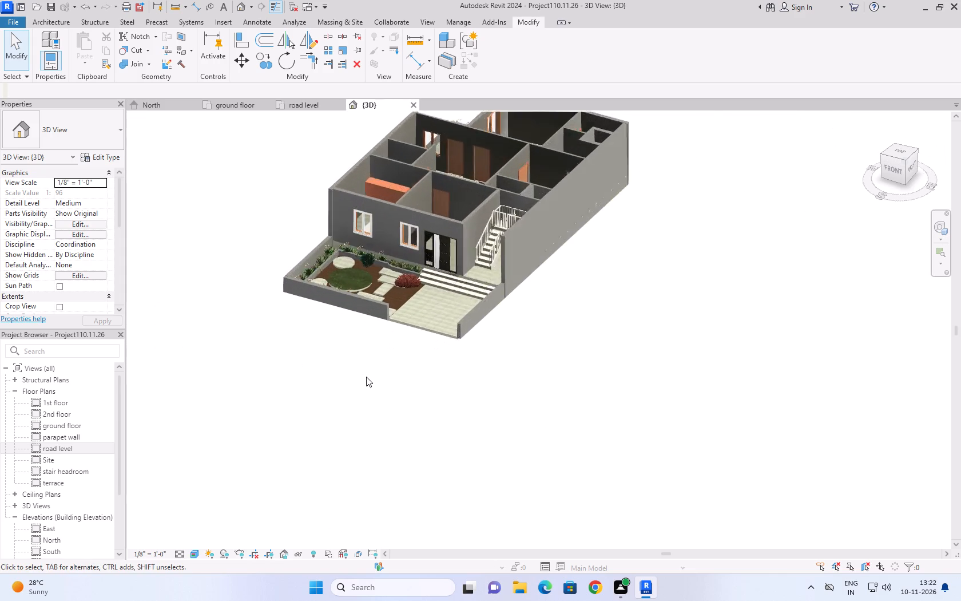
scroll(366, 377, "up", 2)
middle_click_drag(388, 362, 301, 511)
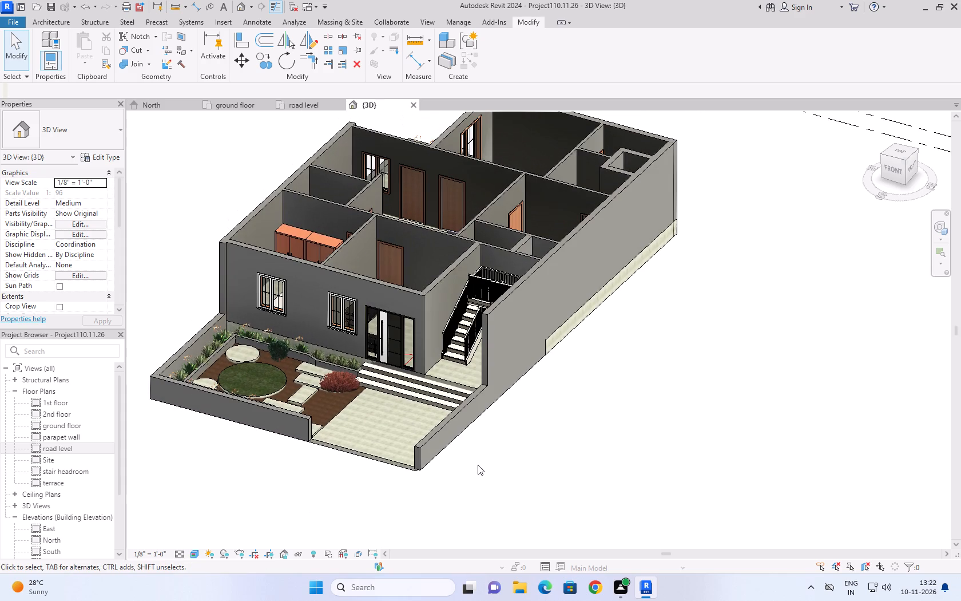
middle_click_drag(478, 465, 576, 427, "shift")
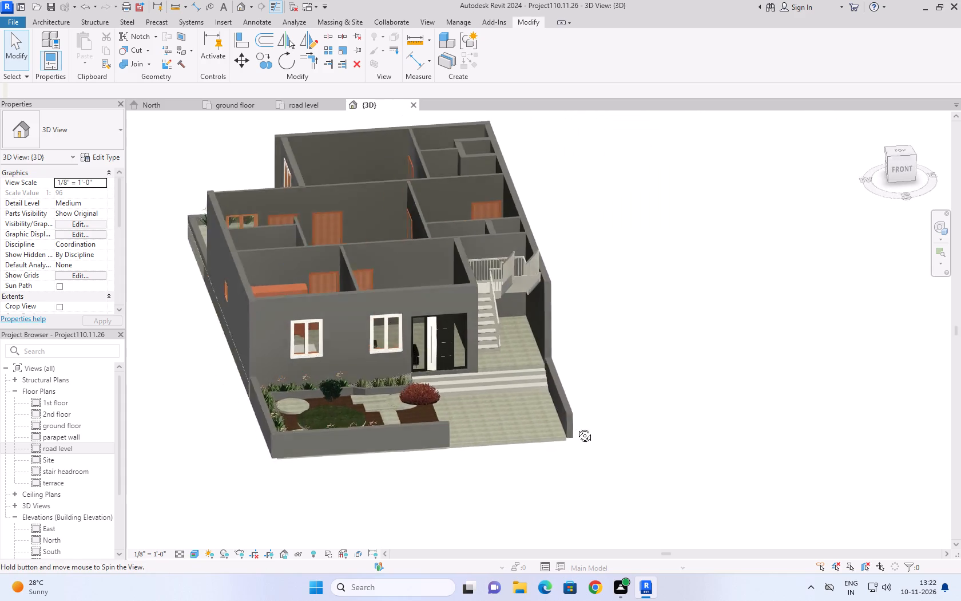
scroll(575, 429, "up", 1, "shift")
middle_click_drag(576, 427, 688, 390, "shift")
scroll(688, 349, "down", 1, "shift")
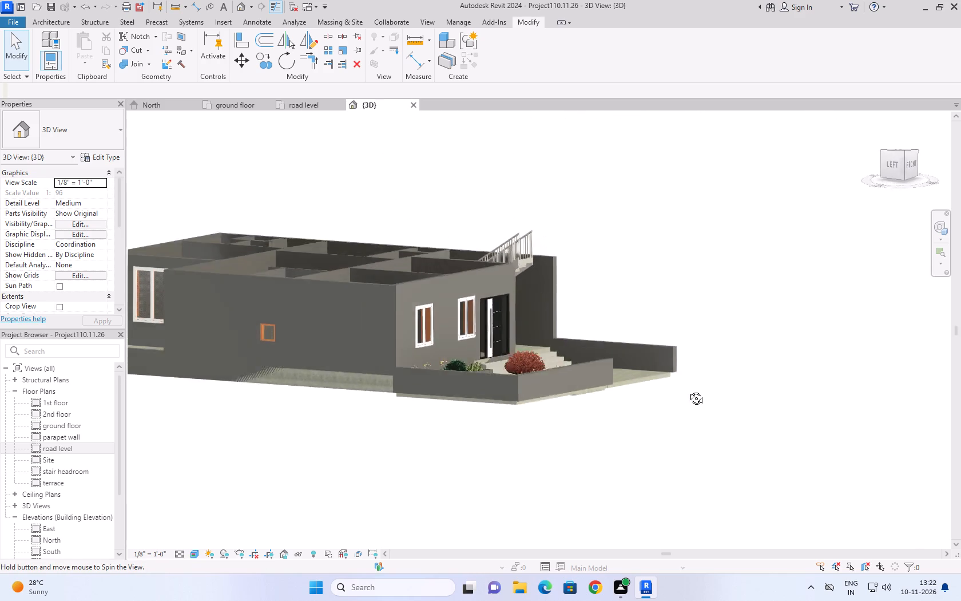
middle_click_drag(688, 390, 295, 519, "shift")
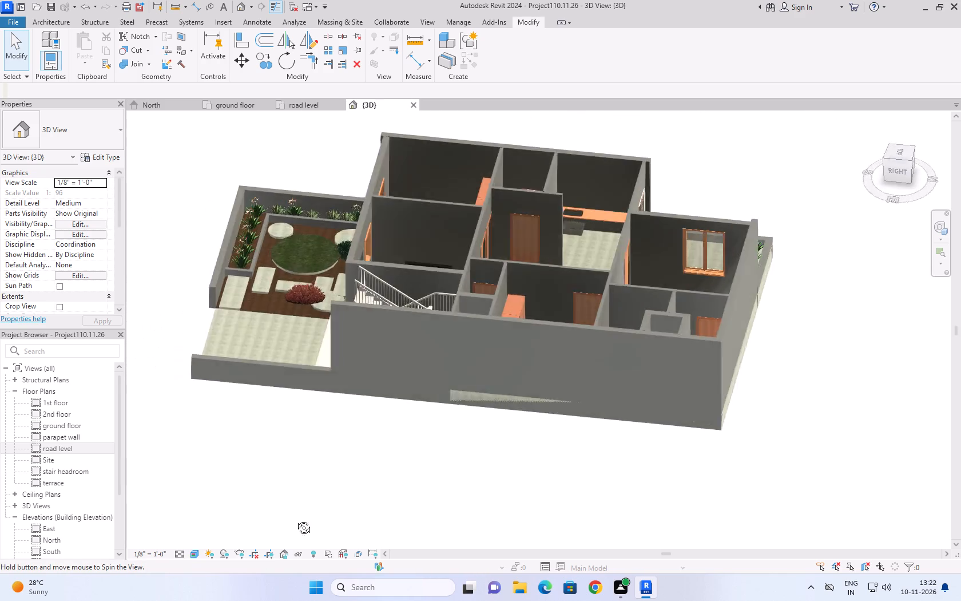
middle_click_drag(295, 519, 17, 525, "shift")
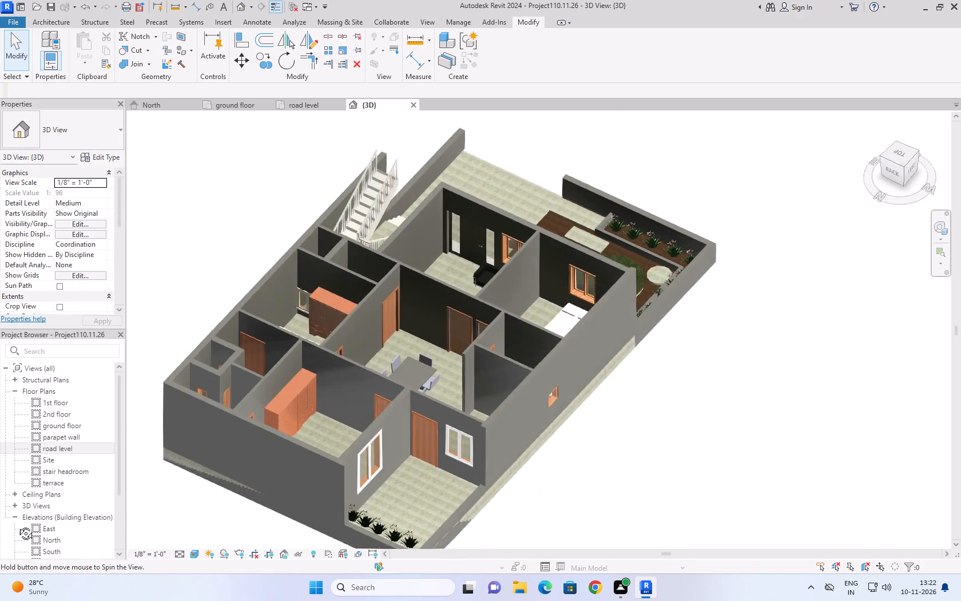
middle_click_drag(17, 525, 687, 369, "shift")
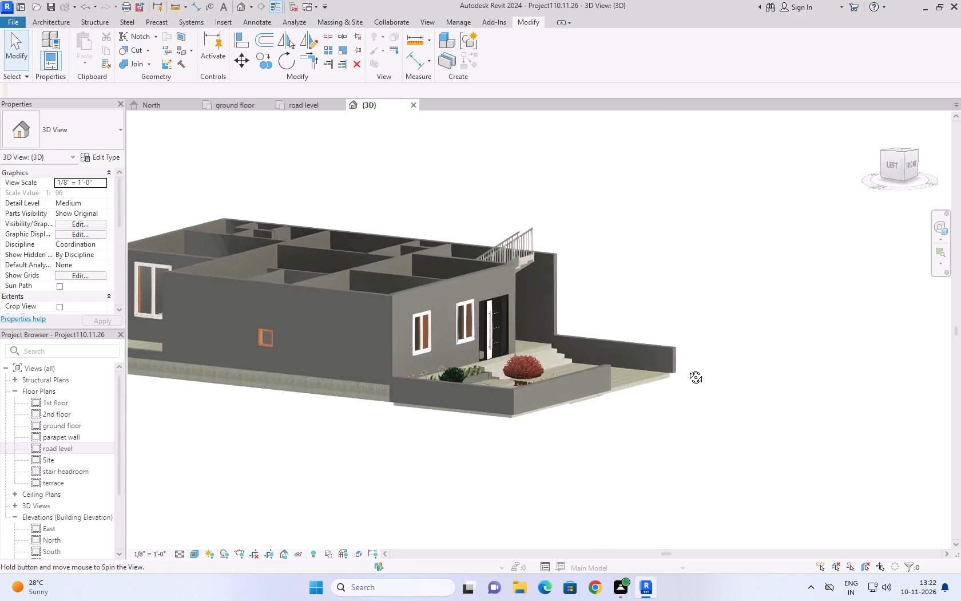
middle_click_drag(687, 369, 632, 513, "shift")
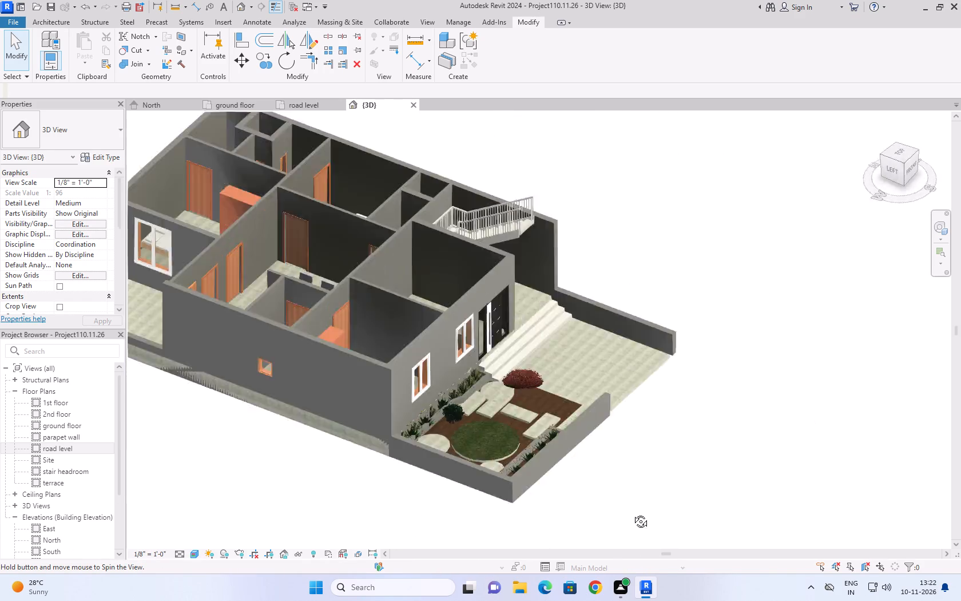
middle_click_drag(632, 513, 588, 519, "shift")
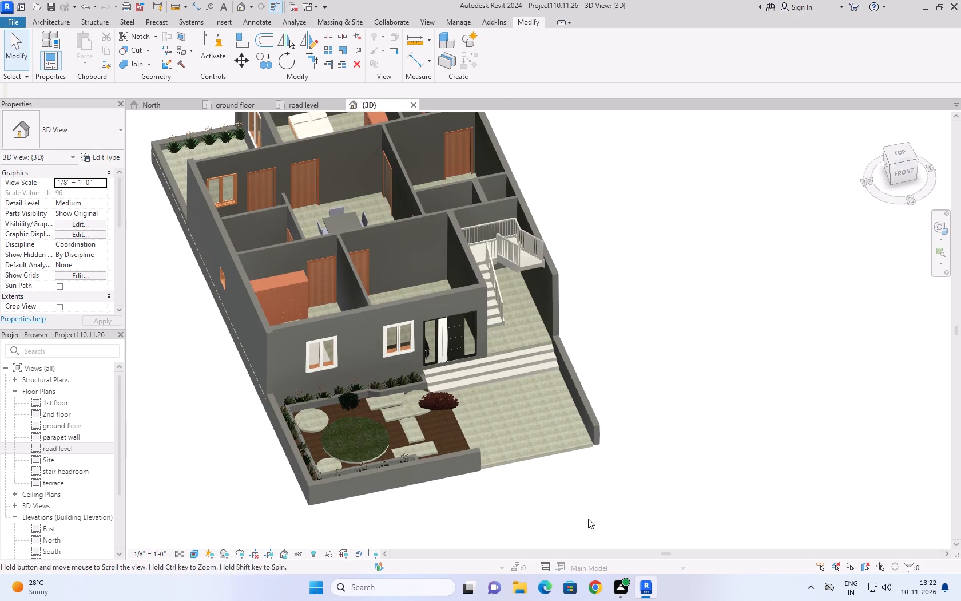
scroll(609, 483, "up", 1, "shift")
middle_click_drag(565, 462, 498, 383, "shift")
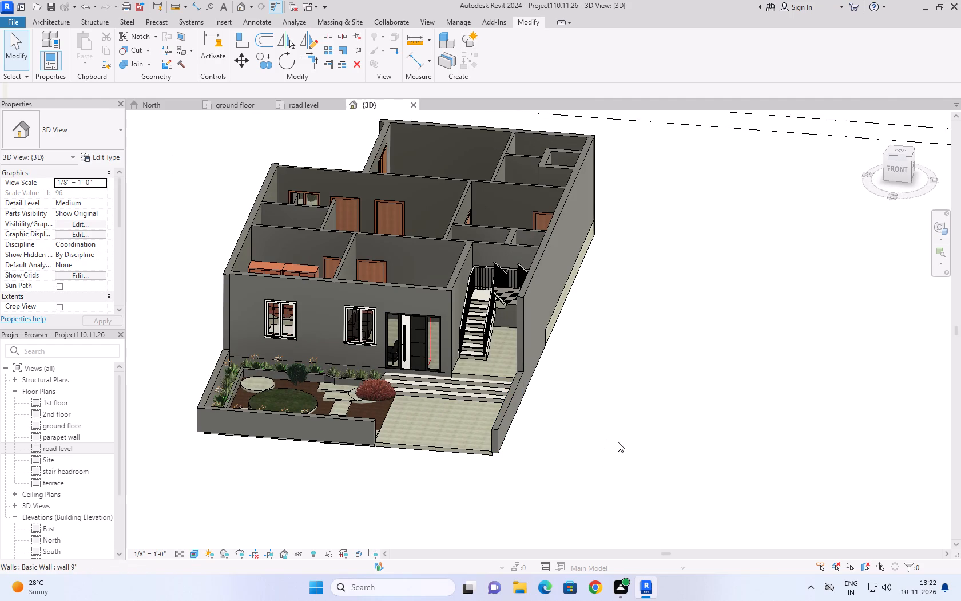
scroll(650, 416, "down", 4)
left_click(539, 507)
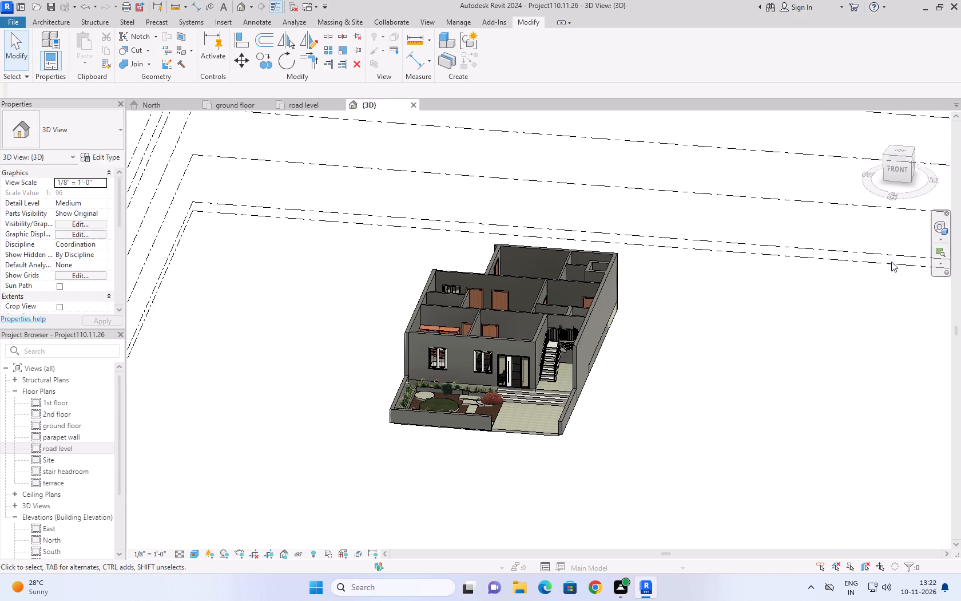
left_click(876, 121)
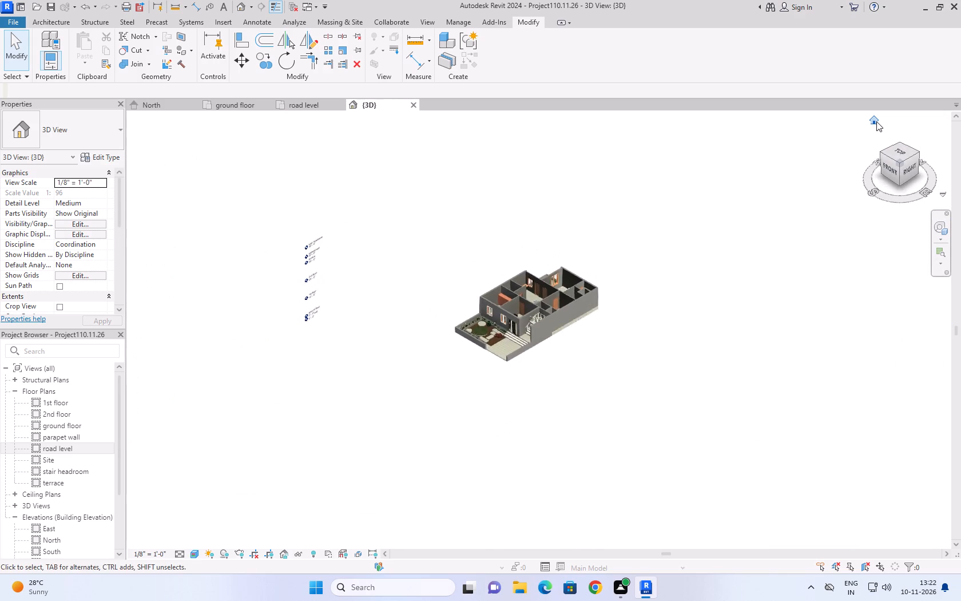
scroll(565, 434, "up", 2)
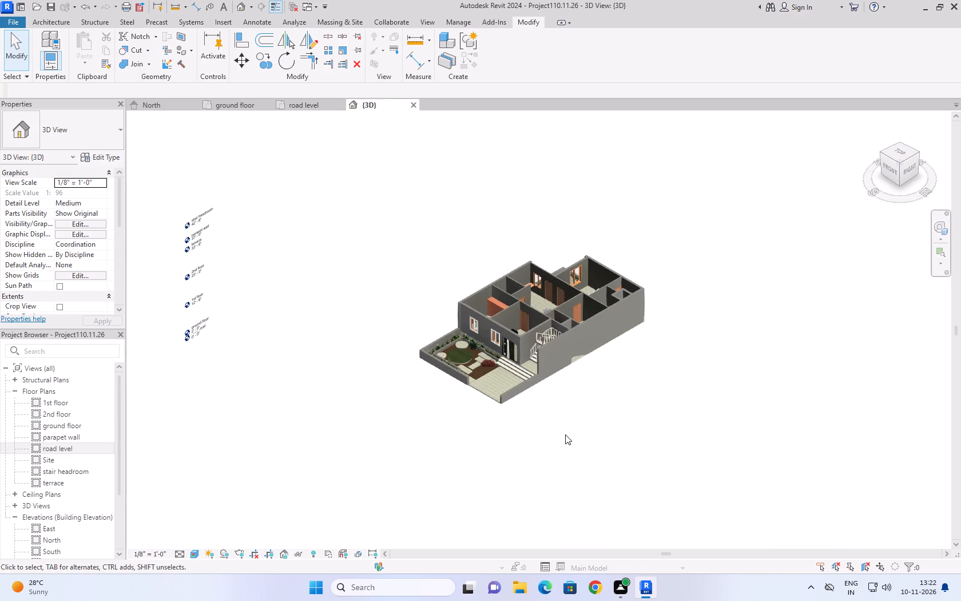
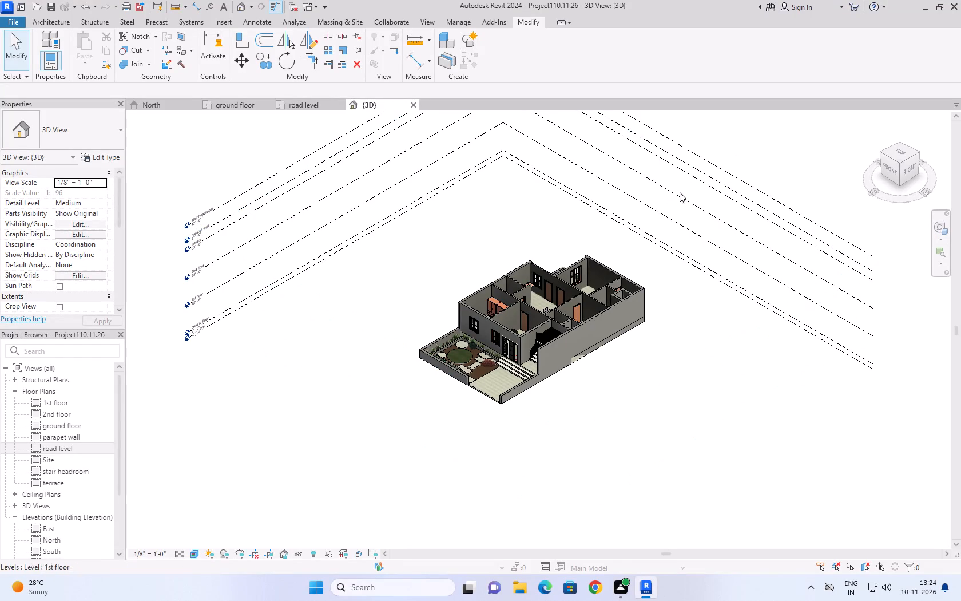
Examine the whole house and front garden in 3D from the front, sides, rear and above, finishing at the home view.
scroll(797, 128, "down", 3)
scroll(699, 357, "up", 1)
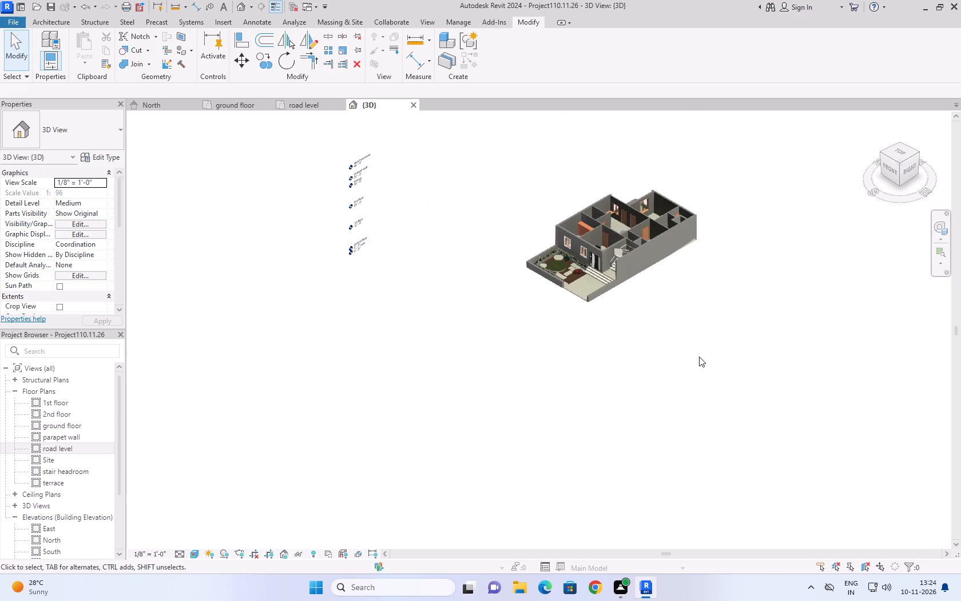
middle_click_drag(698, 357, 691, 361)
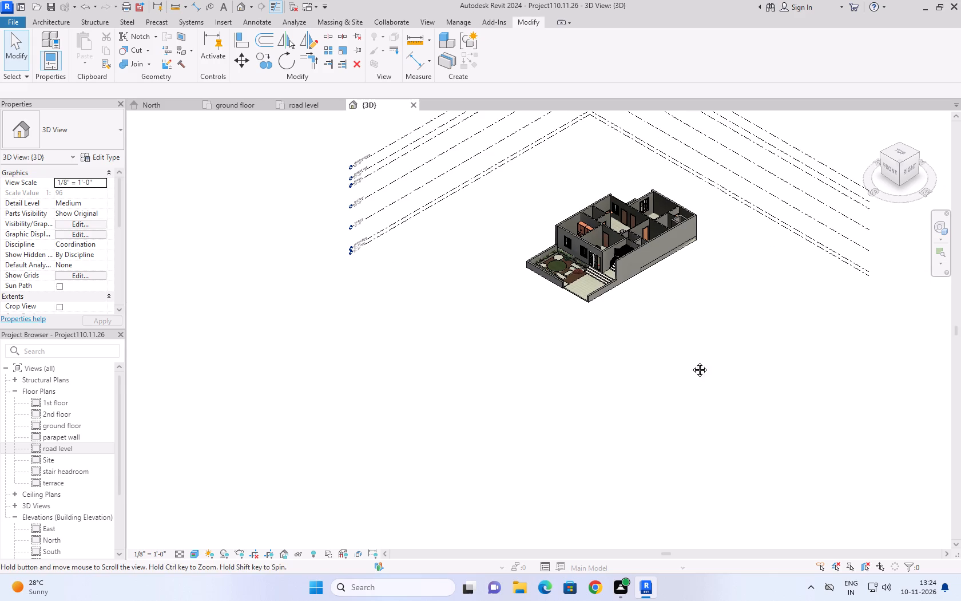
middle_click_drag(691, 361, 613, 407)
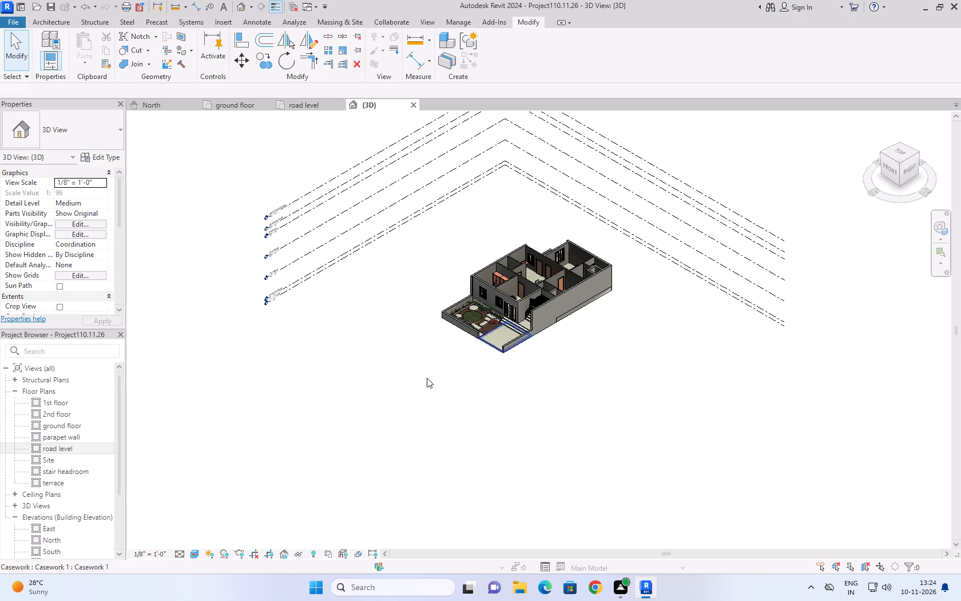
left_click(401, 412)
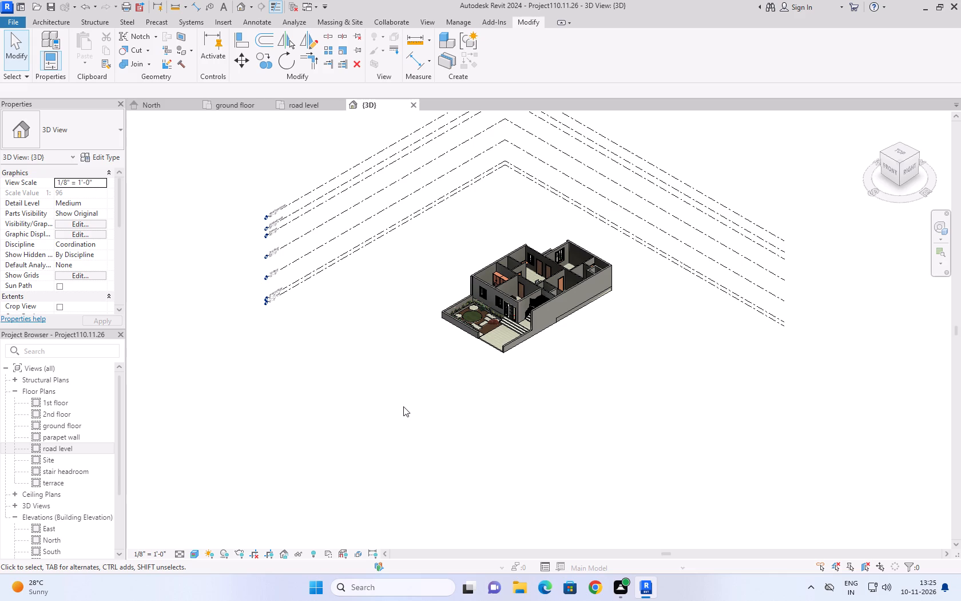
scroll(403, 407, "up", 1)
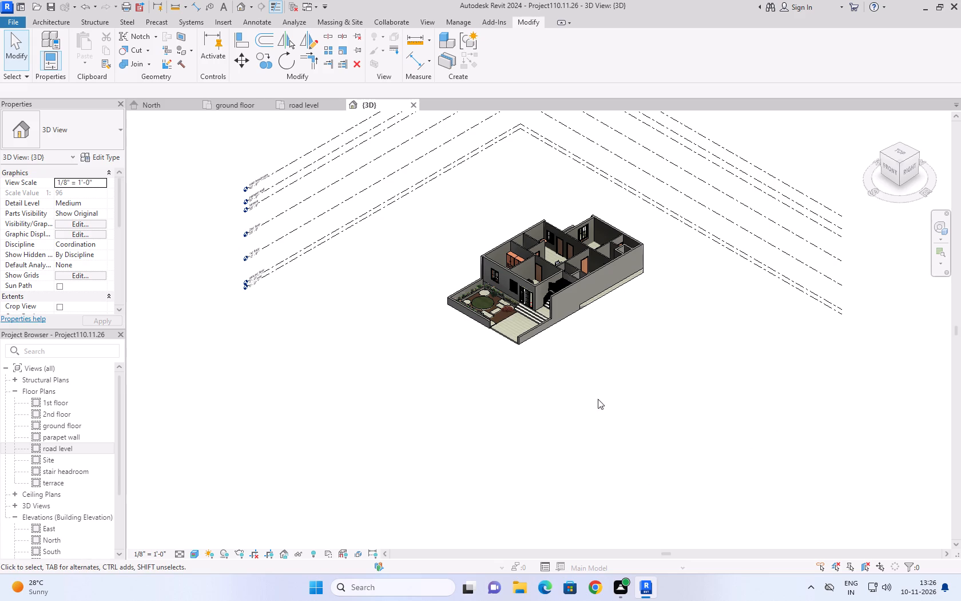
scroll(571, 381, "up", 3)
middle_click_drag(552, 348, 418, 472)
scroll(317, 383, "up", 2)
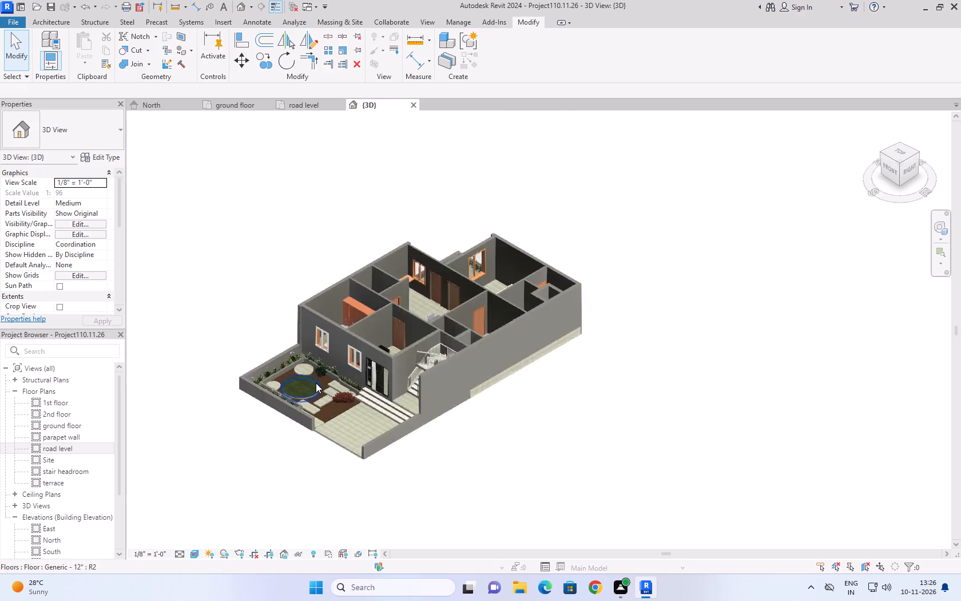
scroll(316, 383, "up", 6)
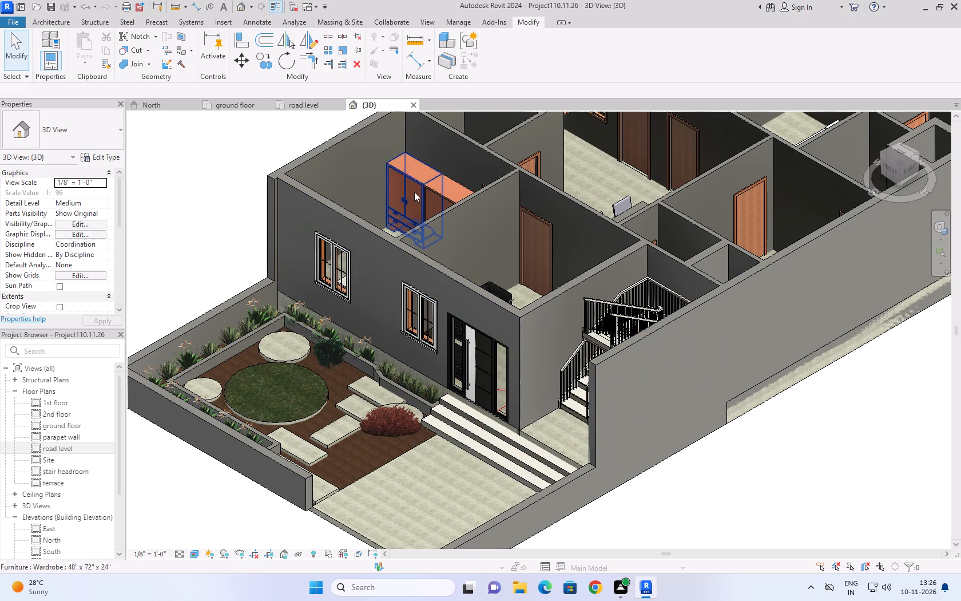
scroll(418, 172, "down", 4)
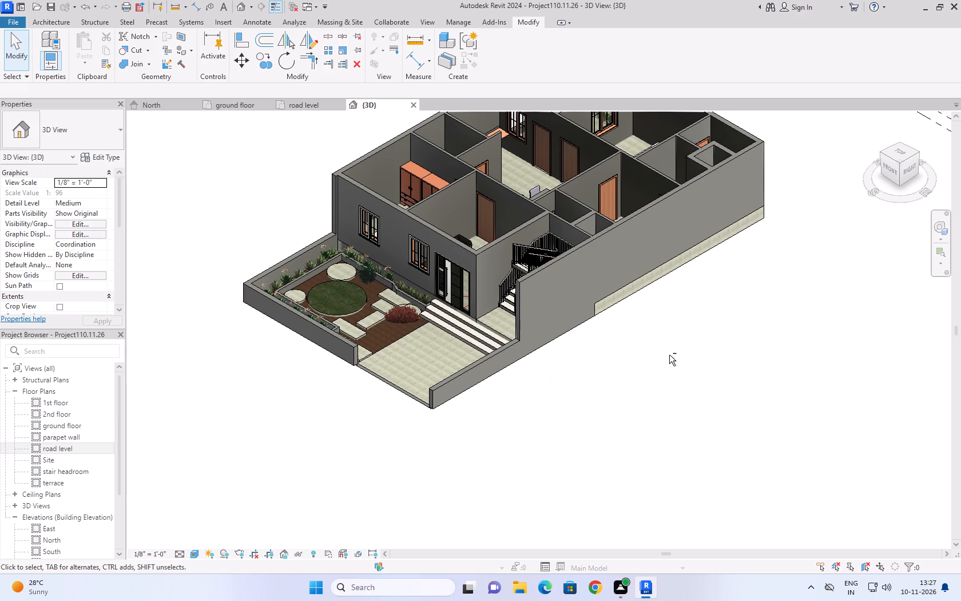
middle_click_drag(669, 355, 723, 438, "shift")
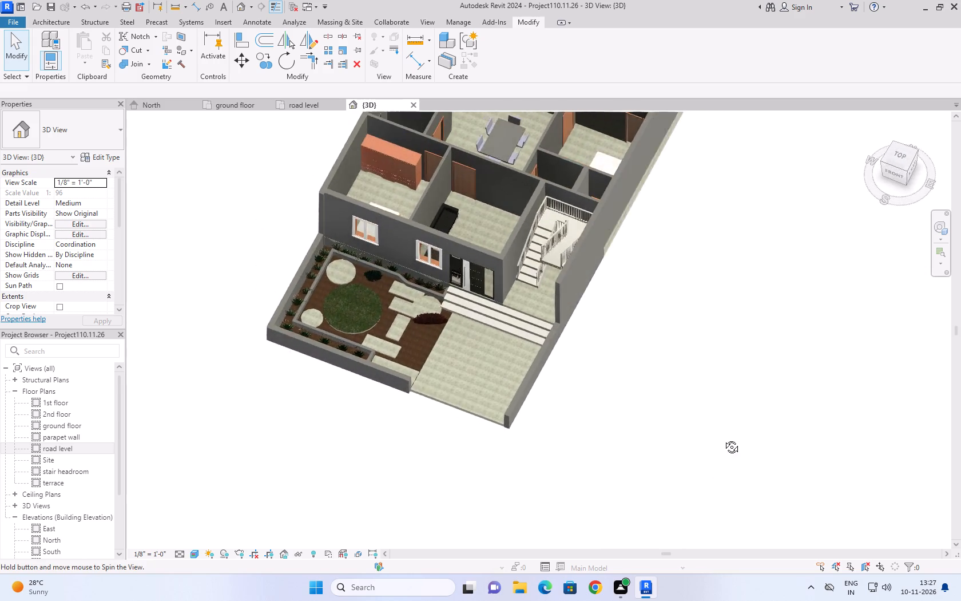
middle_click_drag(723, 438, 503, 396, "shift")
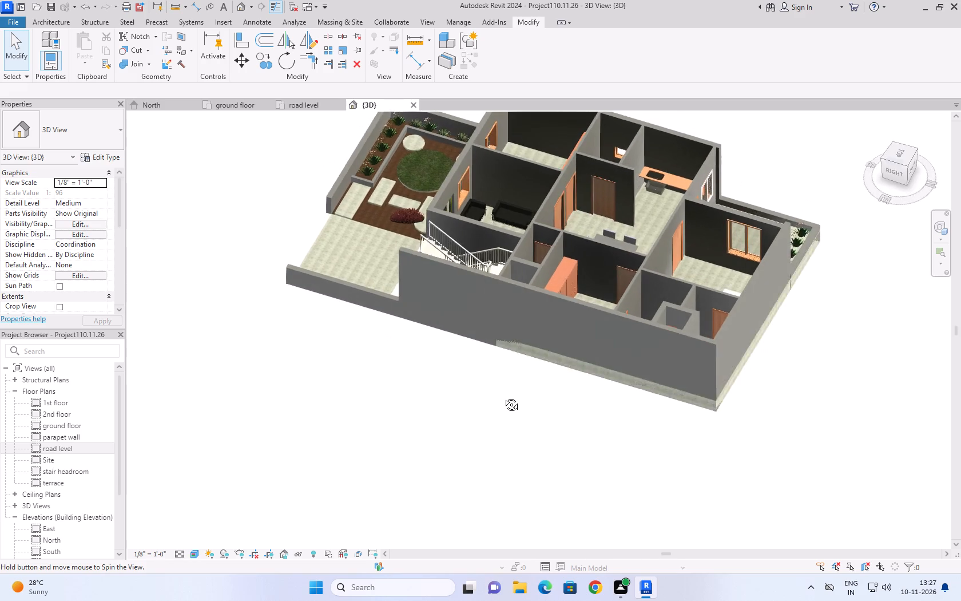
middle_click_drag(503, 396, 191, 402, "shift")
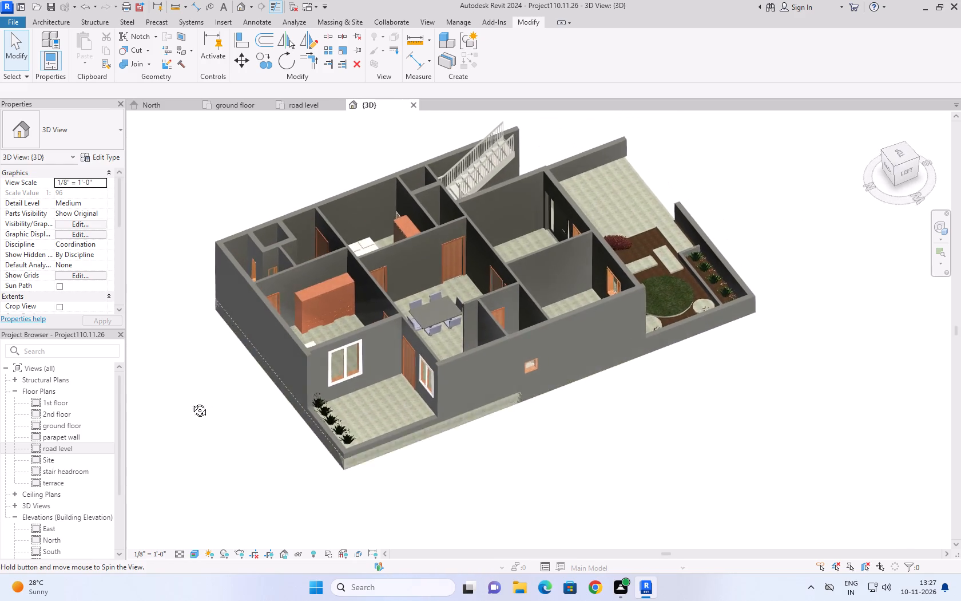
middle_click_drag(191, 402, 181, 446, "shift")
middle_click_drag(778, 282, 765, 366, "shift")
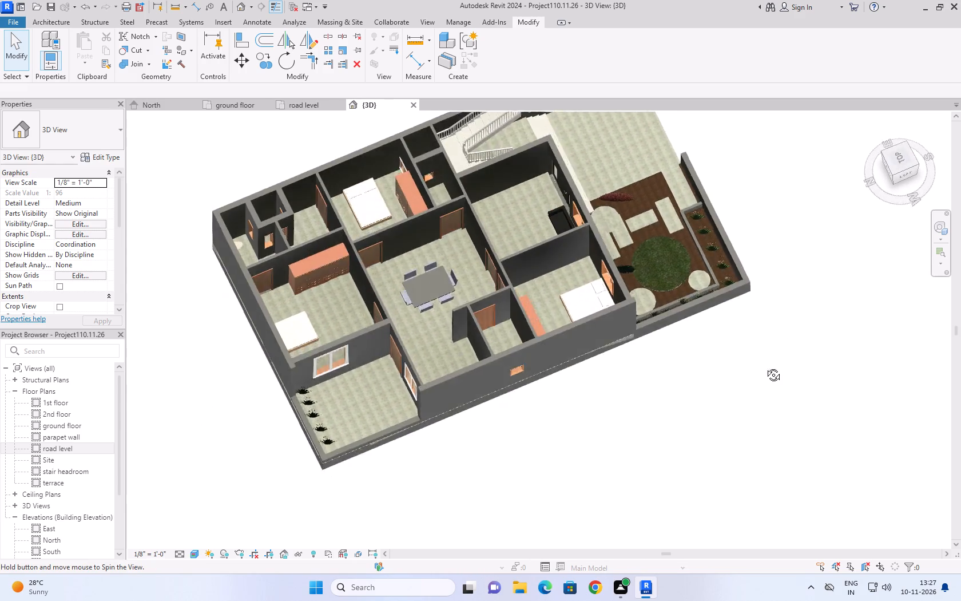
middle_click_drag(765, 366, 539, 472, "shift")
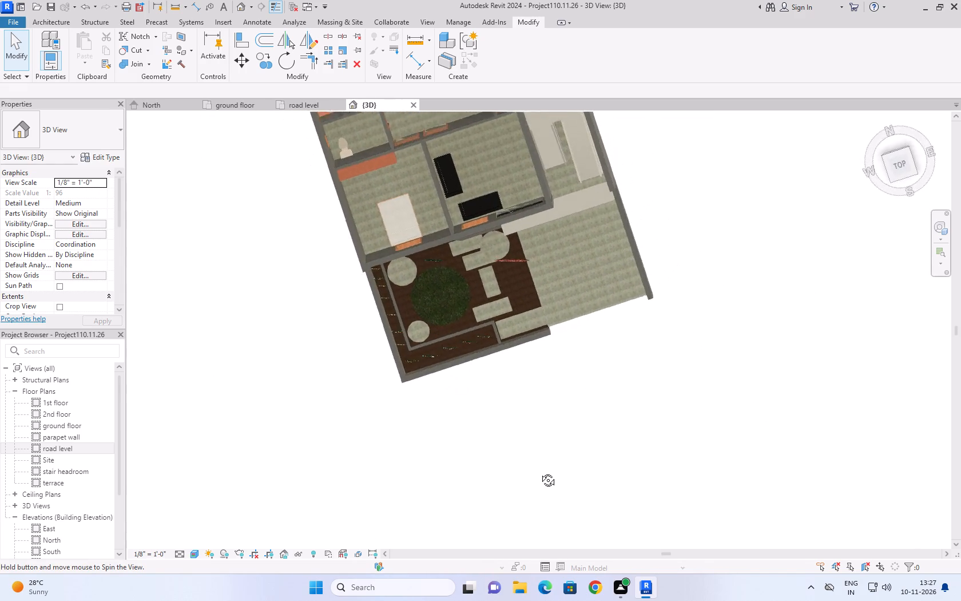
middle_click_drag(539, 472, 509, 475, "shift")
middle_click_drag(684, 318, 565, 408)
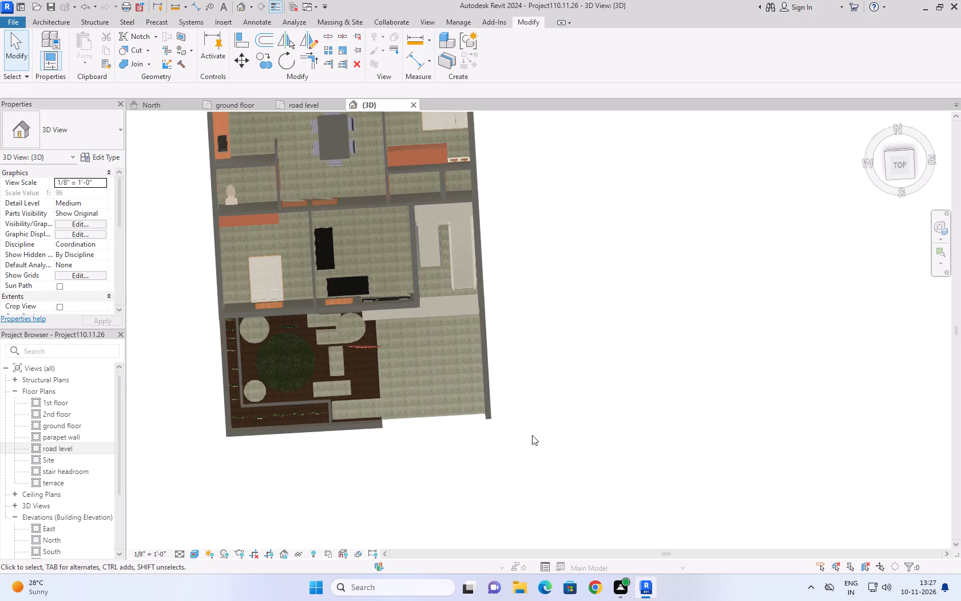
middle_click_drag(522, 442, 534, 362, "shift")
left_click(875, 122)
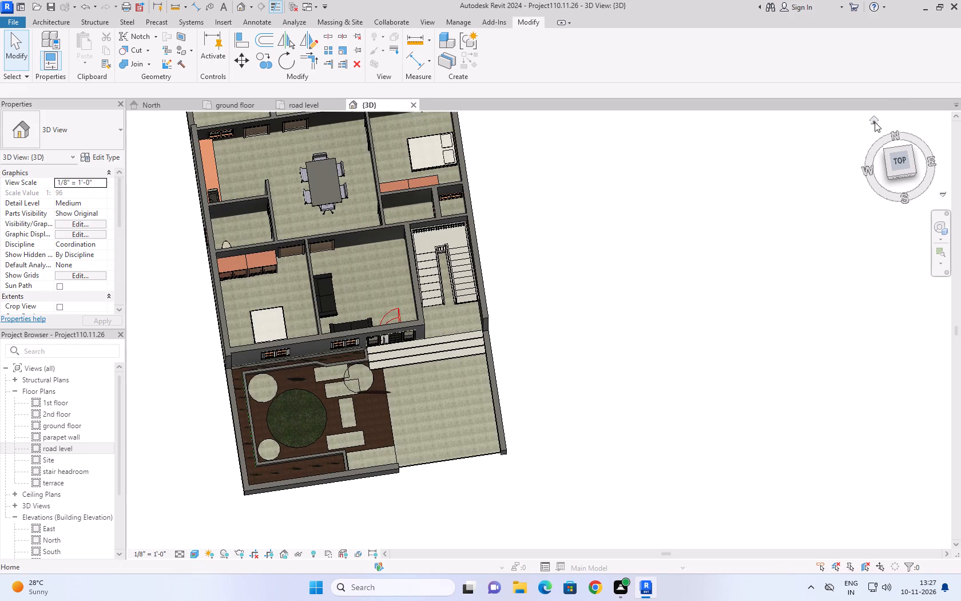
Examine the front facade, entrance steps, open parking frontage and garden planting up close in 3D.
scroll(446, 393, "up", 5)
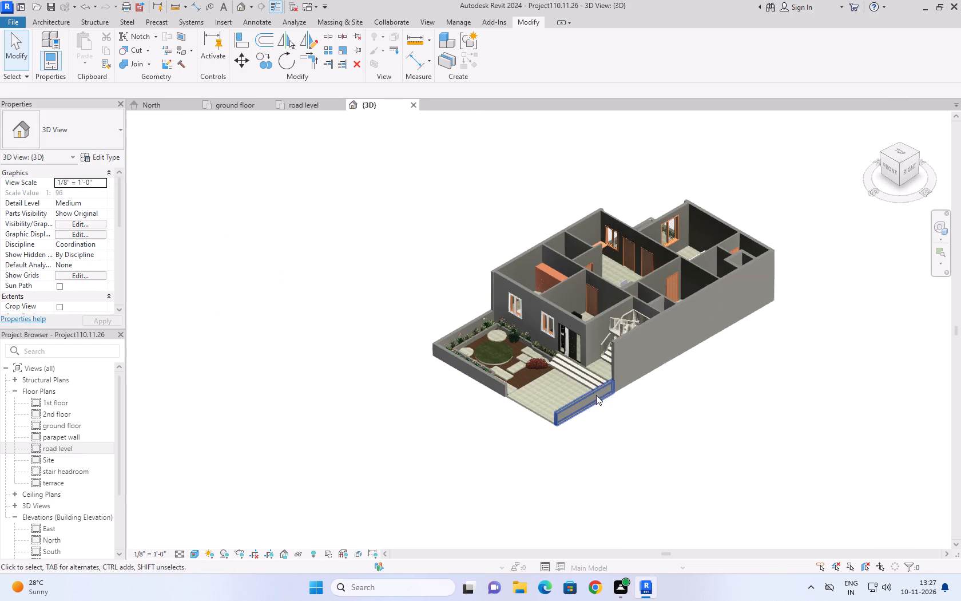
scroll(609, 395, "up", 9)
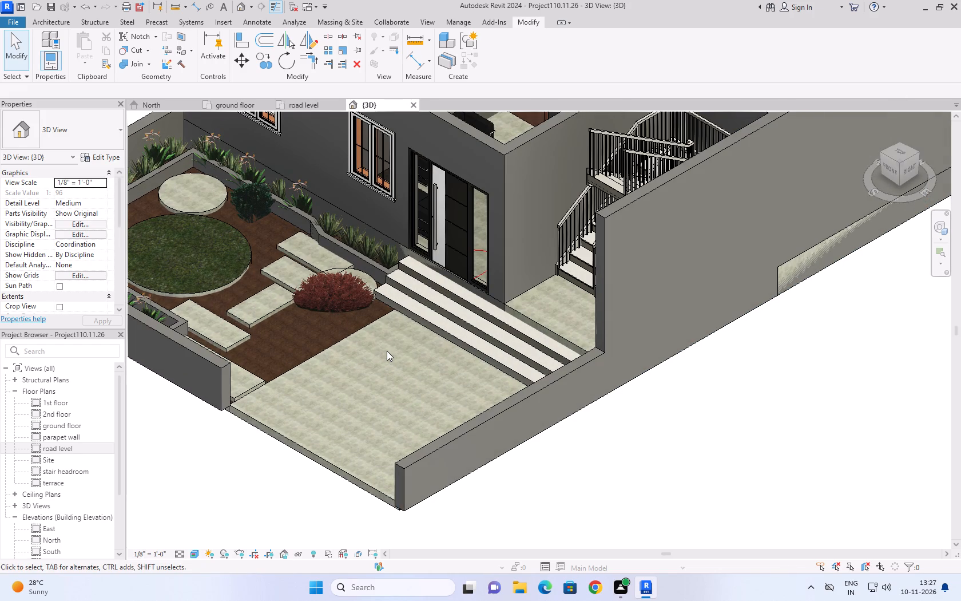
middle_click_drag(387, 351, 498, 209, "shift")
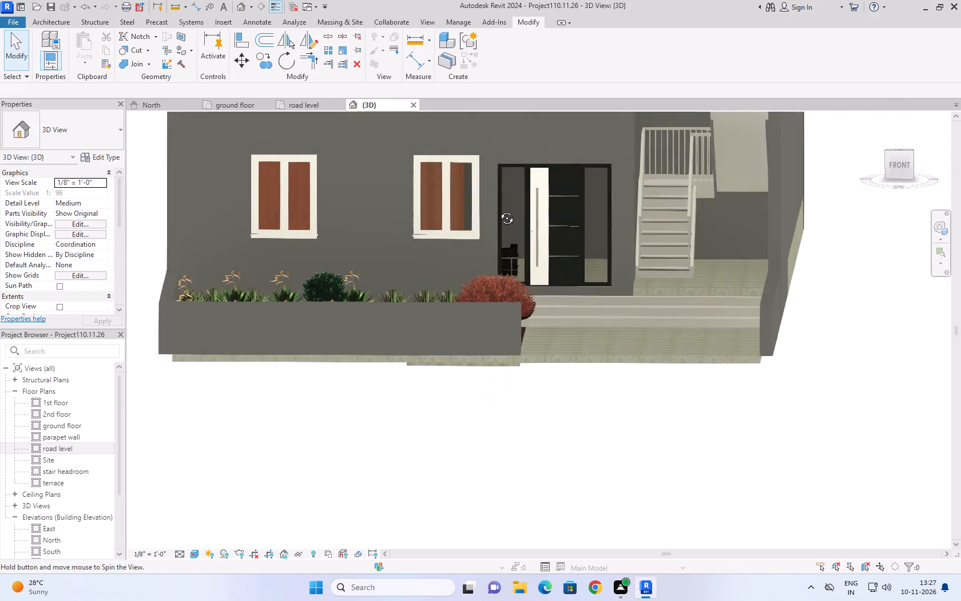
middle_click_drag(498, 209, 499, 228, "shift")
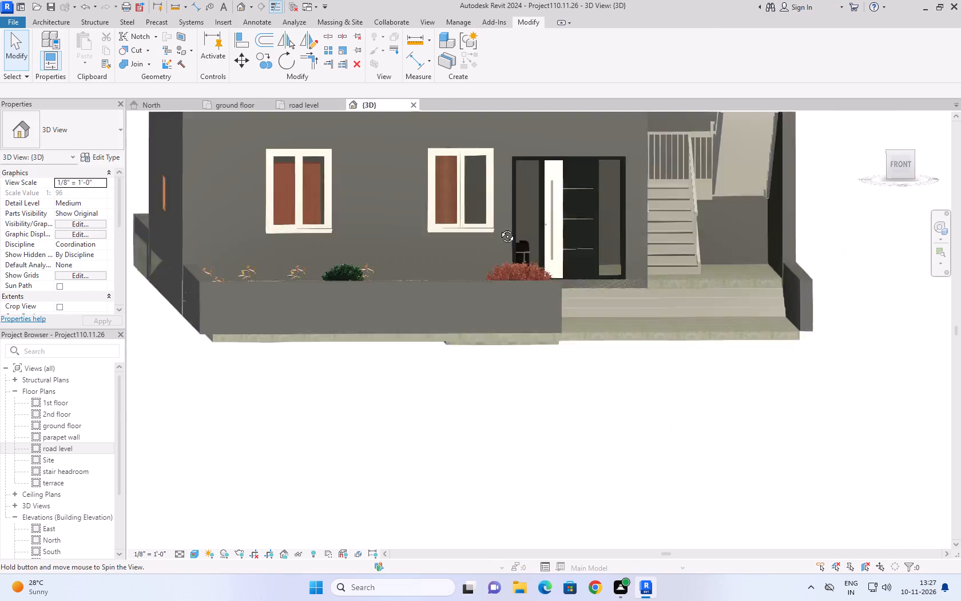
middle_click_drag(499, 228, 467, 417, "shift")
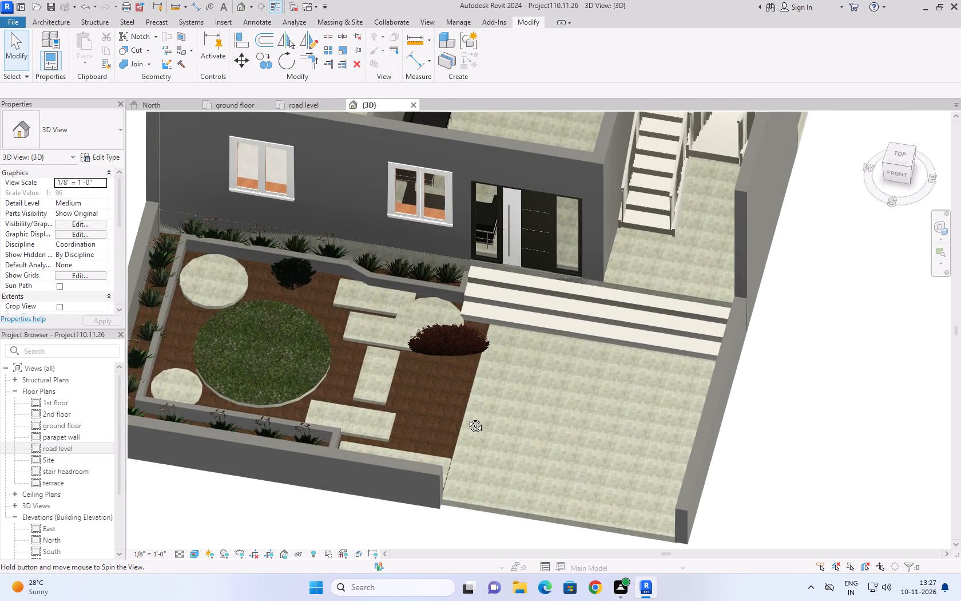
middle_click_drag(467, 417, 471, 421, "shift")
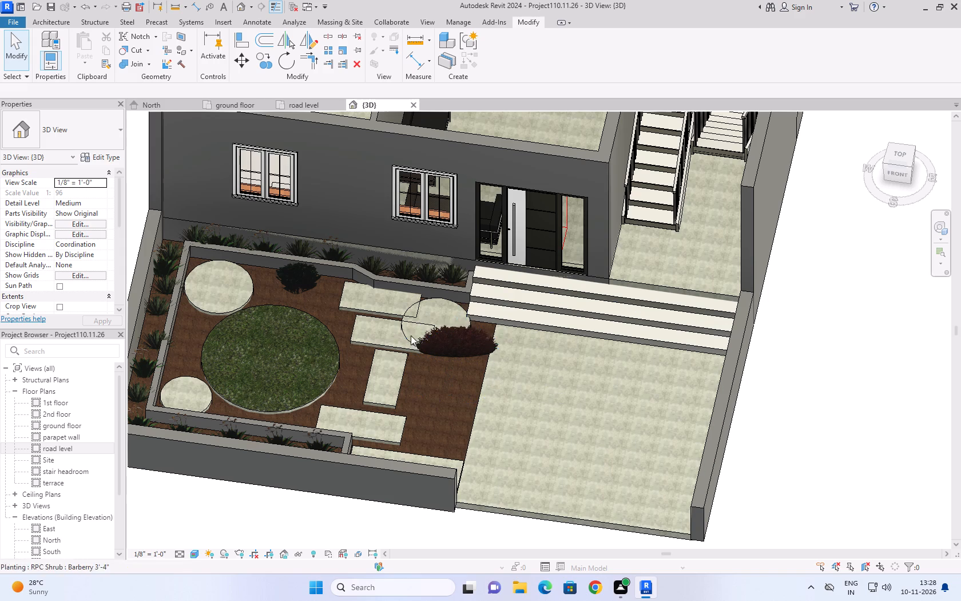
scroll(454, 338, "up", 8)
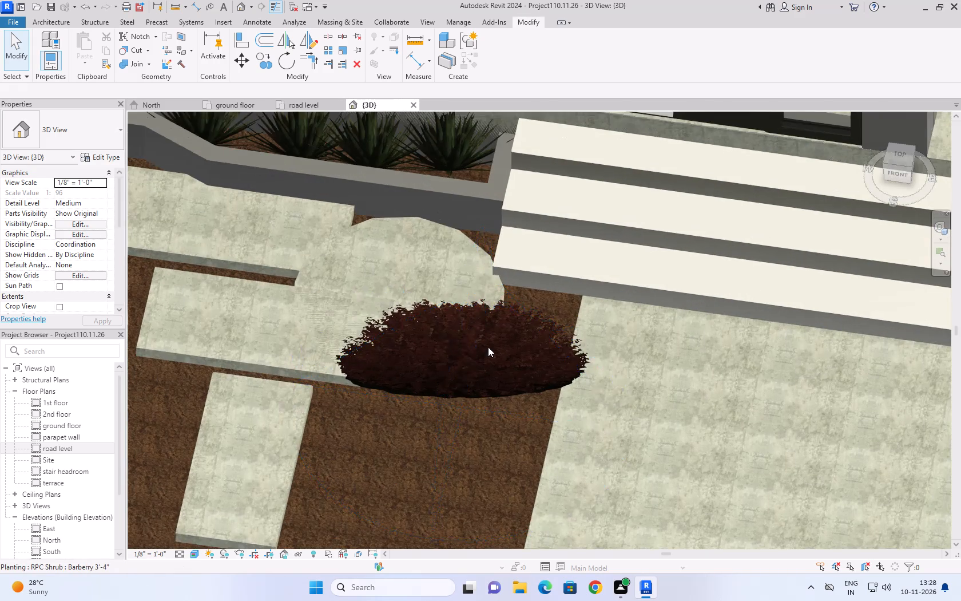
scroll(501, 337, "down", 9)
scroll(358, 283, "up", 4)
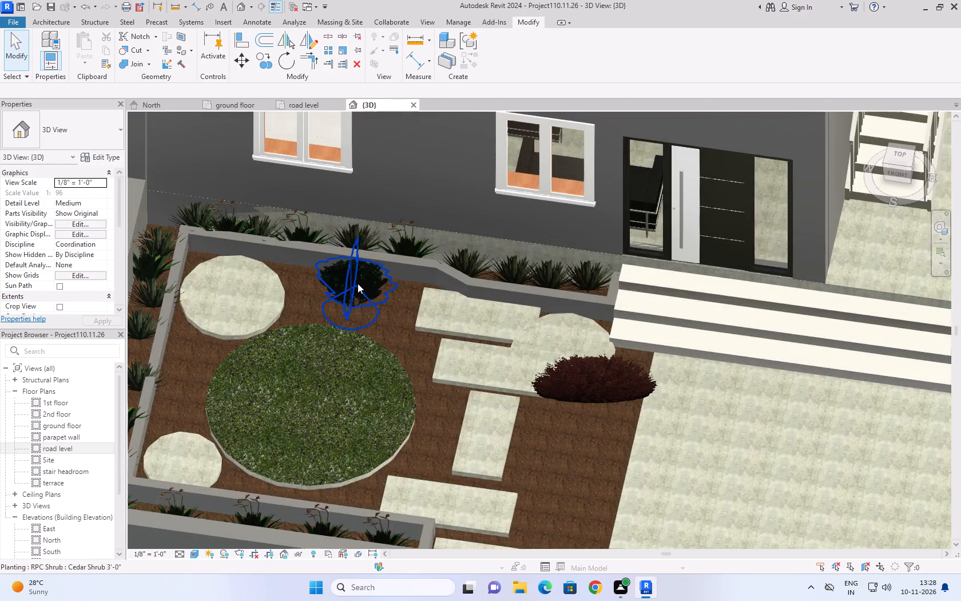
scroll(358, 283, "up", 3)
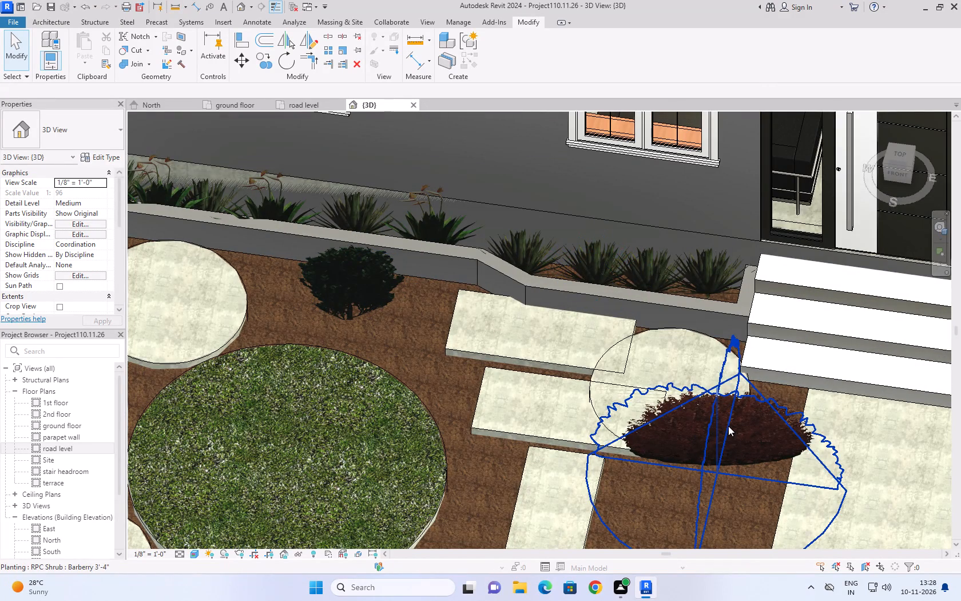
Select the Barberry shrub beside the entrance steps to inspect it within the garden layout, leaving nothing selected at the end.
left_click(728, 426)
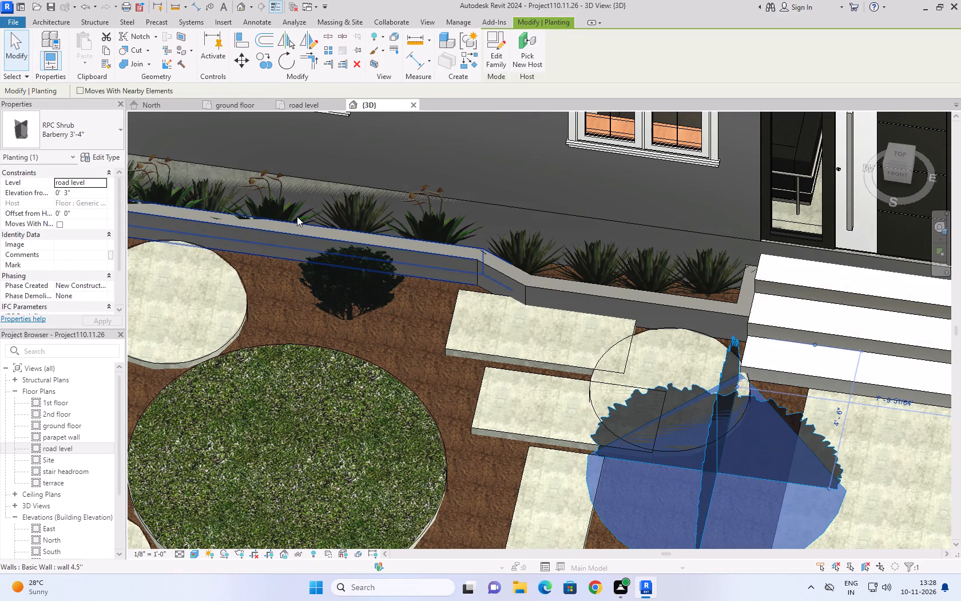
scroll(297, 216, "down", 1)
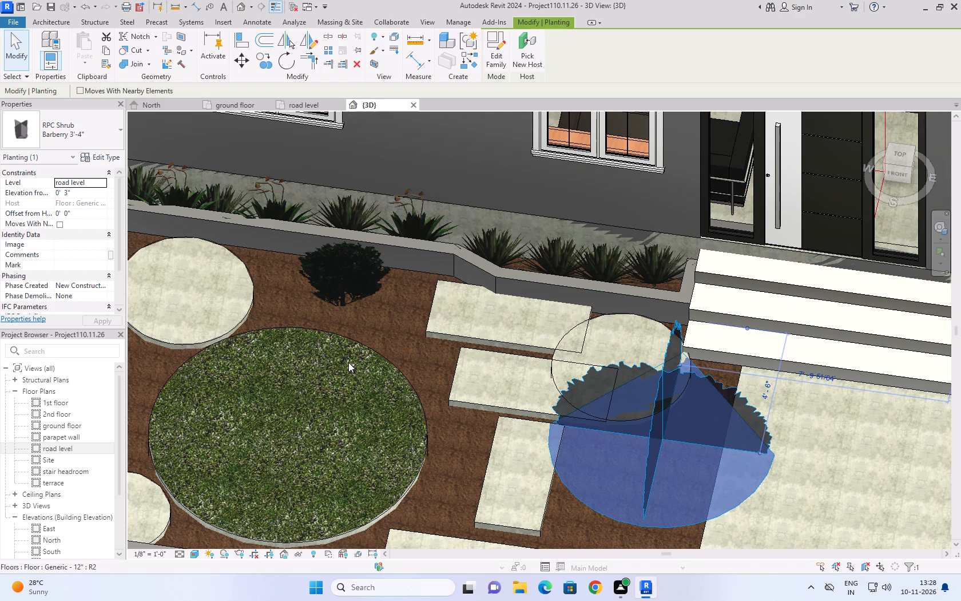
scroll(348, 359, "down", 3)
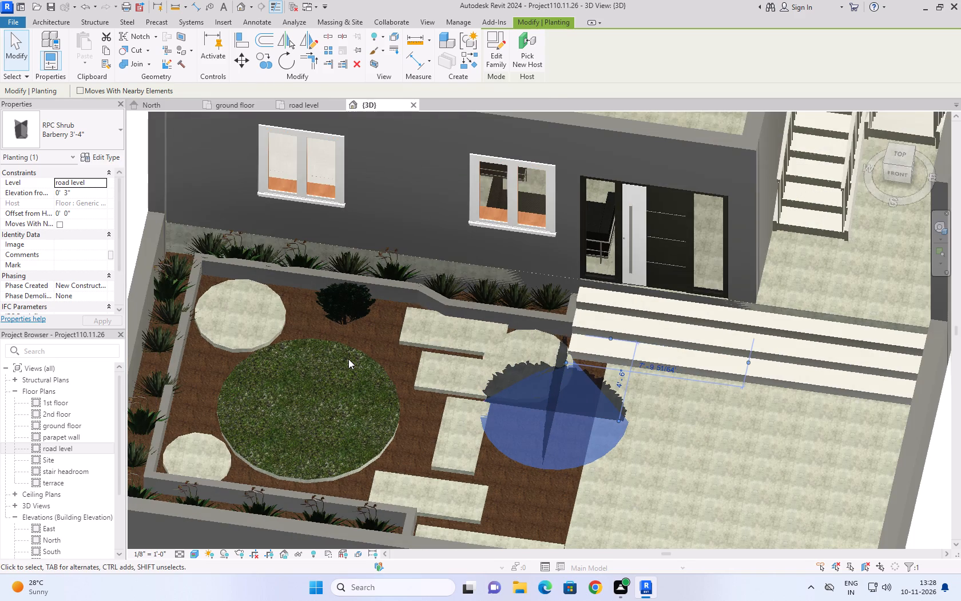
scroll(403, 282, "down", 3)
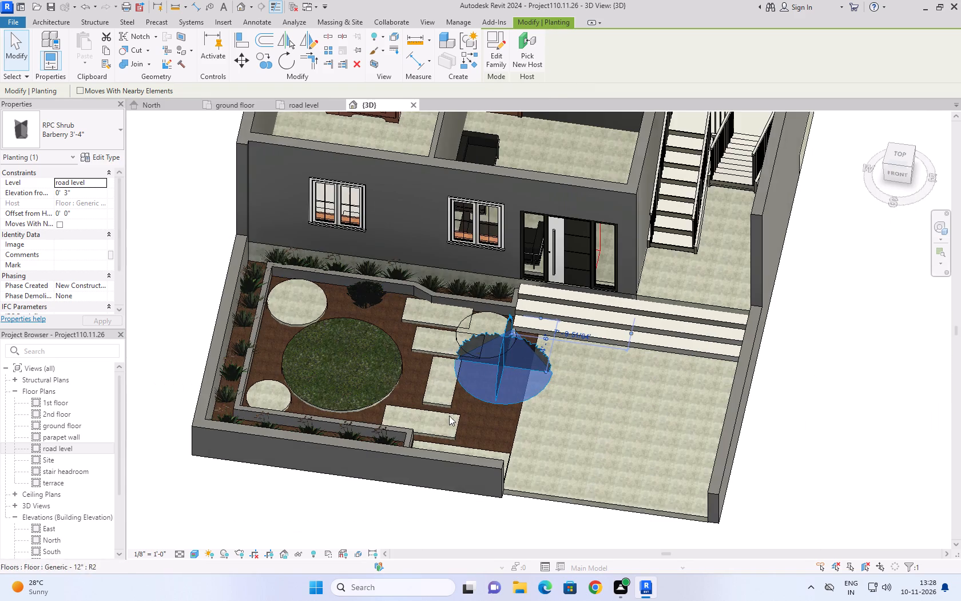
scroll(450, 419, "up", 4)
scroll(508, 303, "down", 3)
scroll(511, 412, "up", 3)
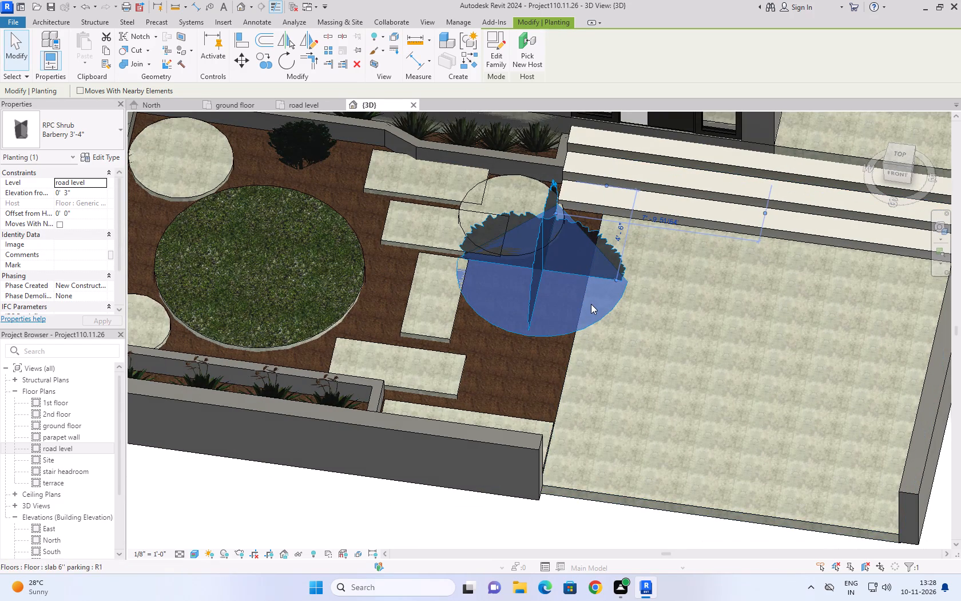
scroll(591, 304, "down", 3)
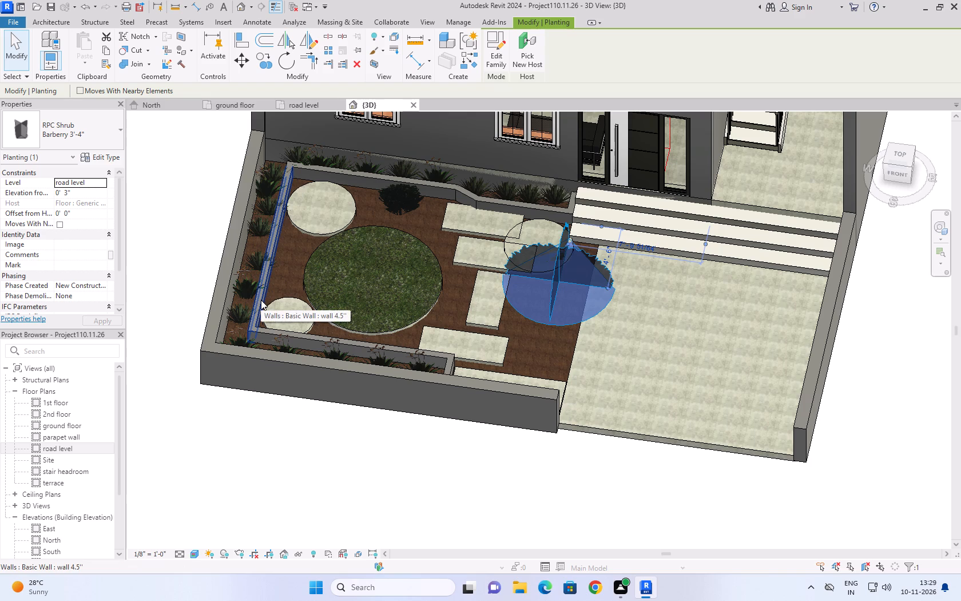
scroll(430, 334, "down", 5)
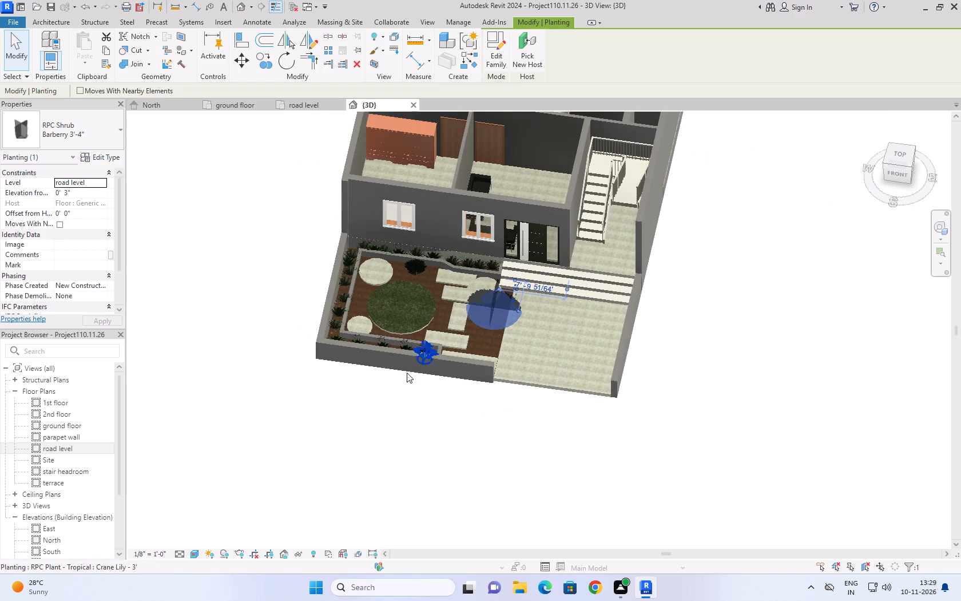
left_click(218, 287)
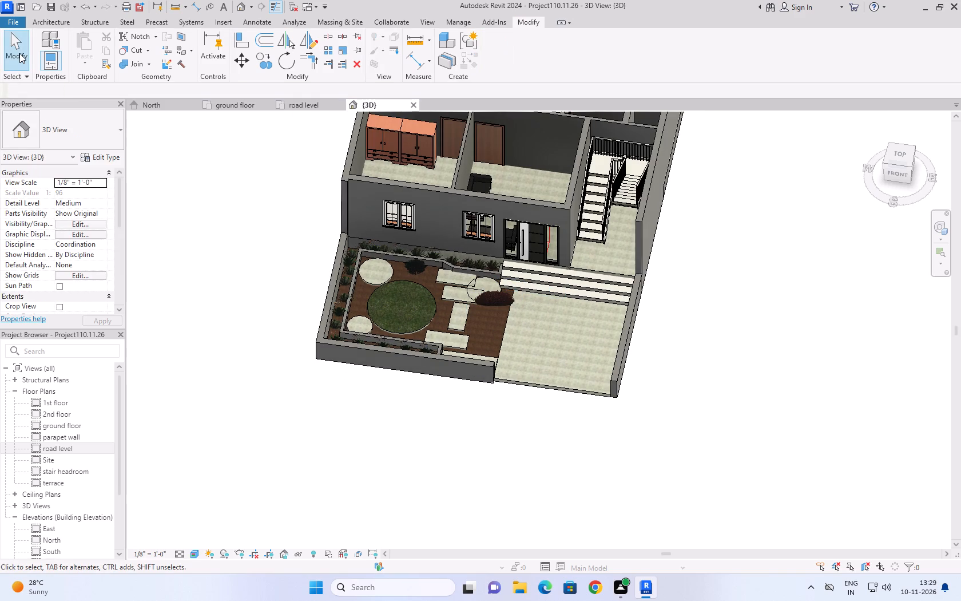
left_click(19, 53)
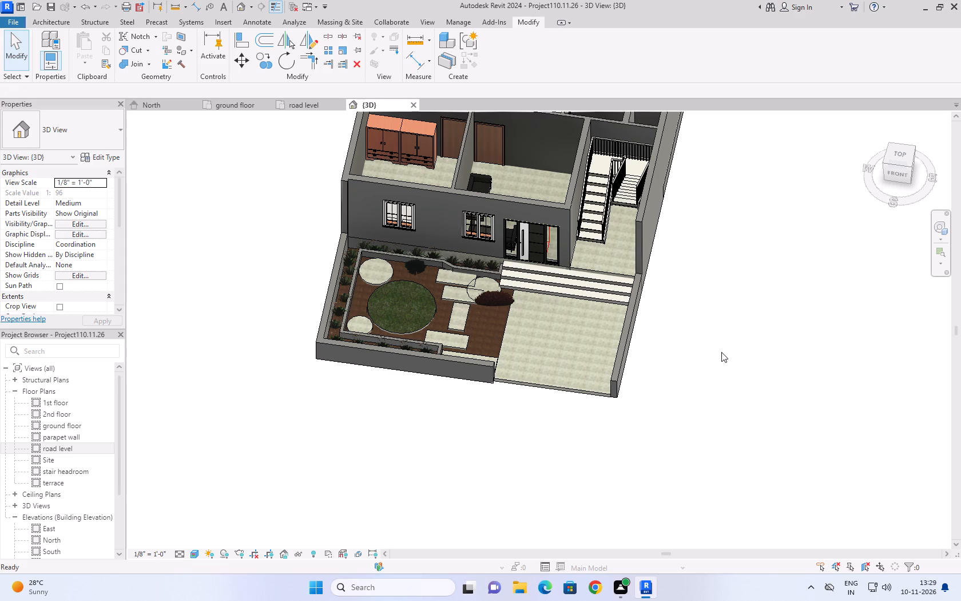
Save the project.
scroll(715, 354, "down", 2)
scroll(714, 355, "up", 8)
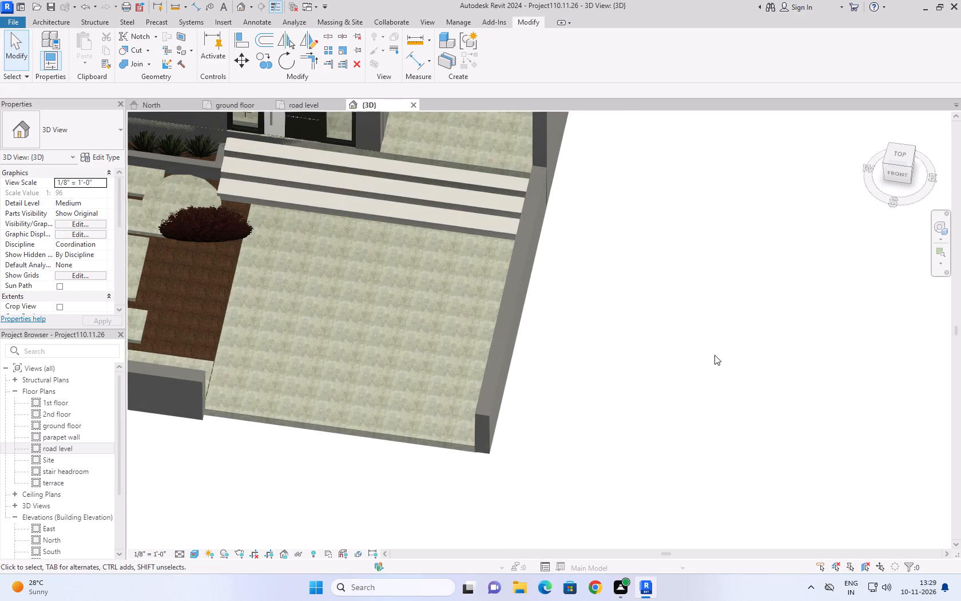
scroll(714, 355, "down", 3)
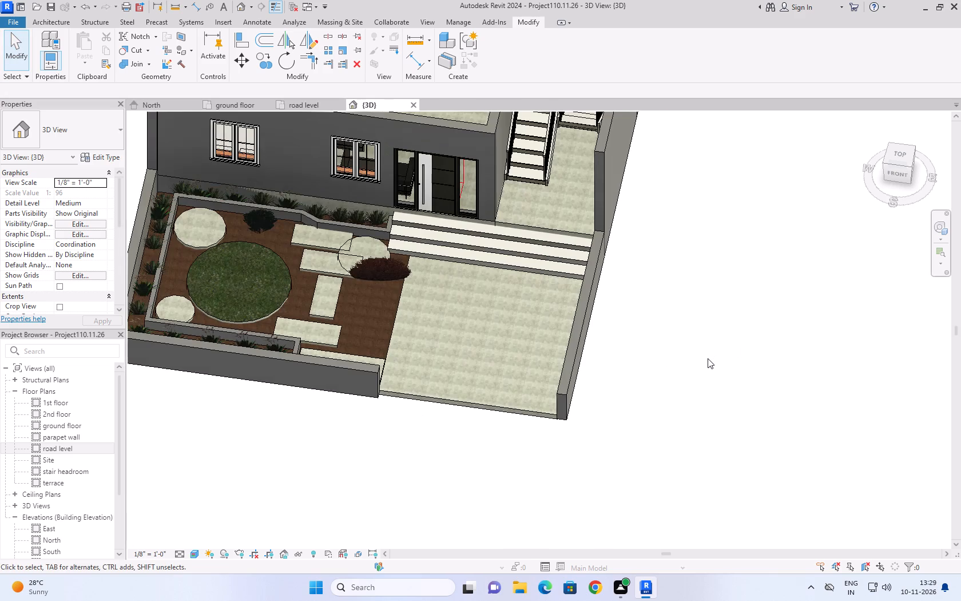
key("ctrl+s")
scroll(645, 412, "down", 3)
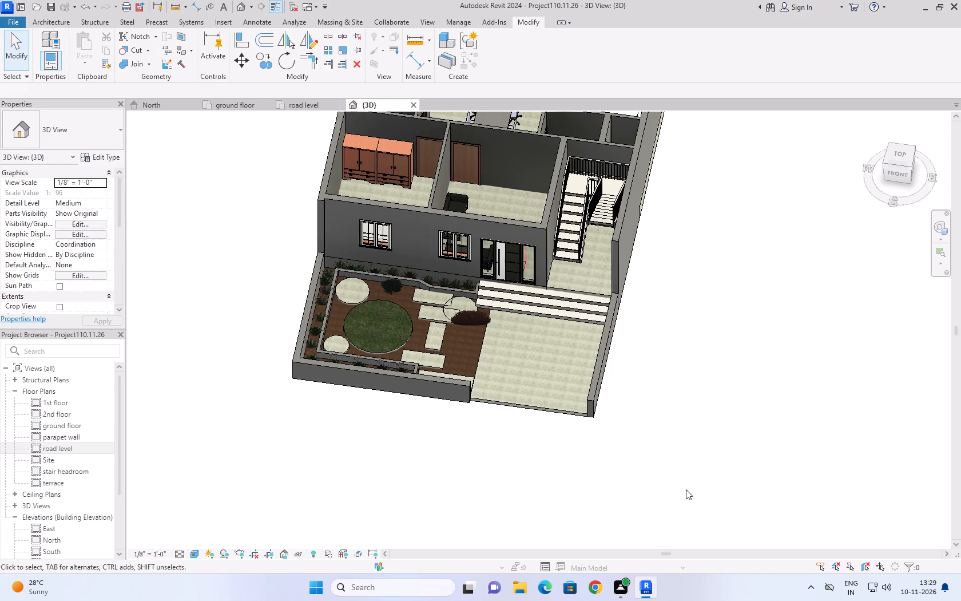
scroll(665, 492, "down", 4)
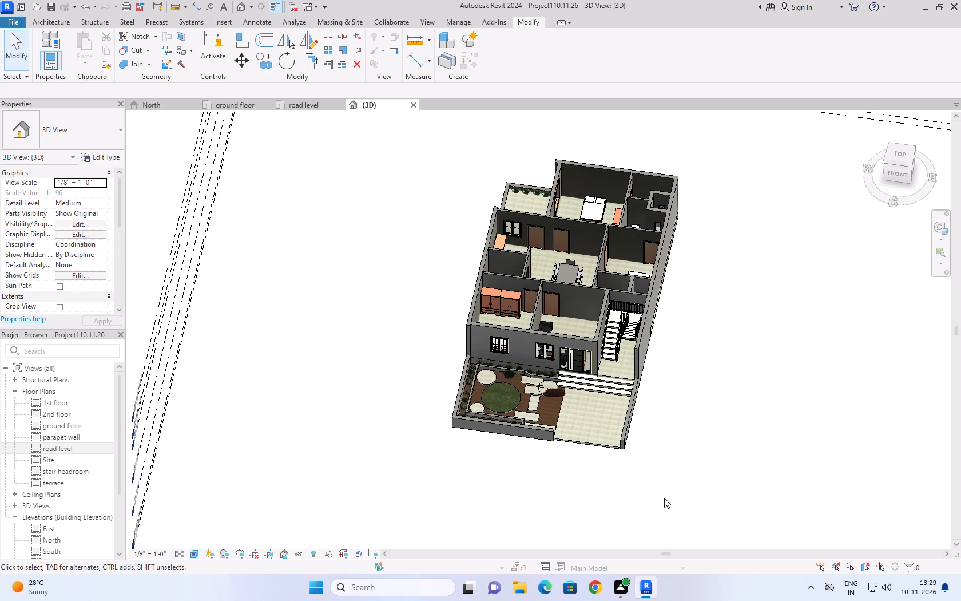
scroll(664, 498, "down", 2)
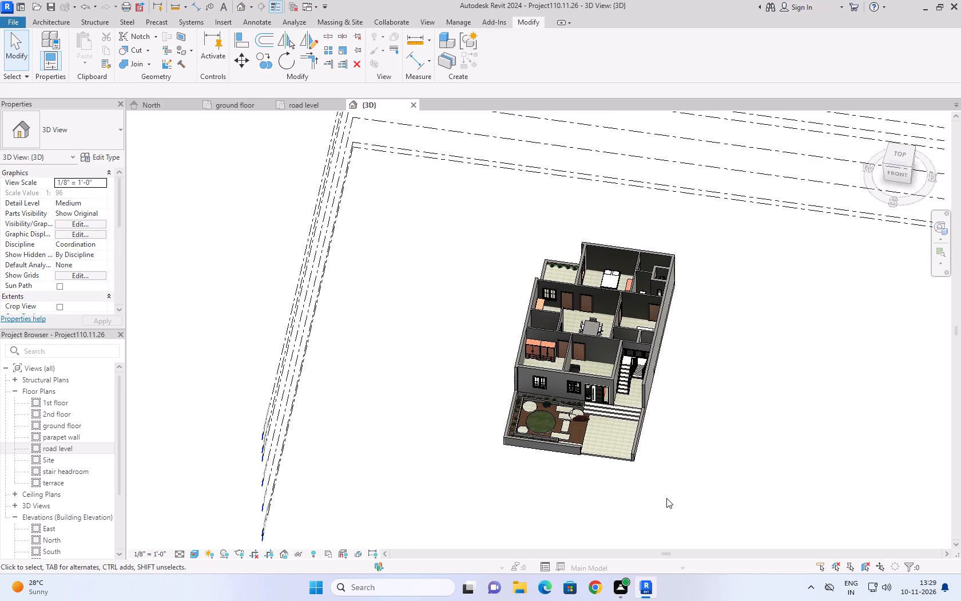
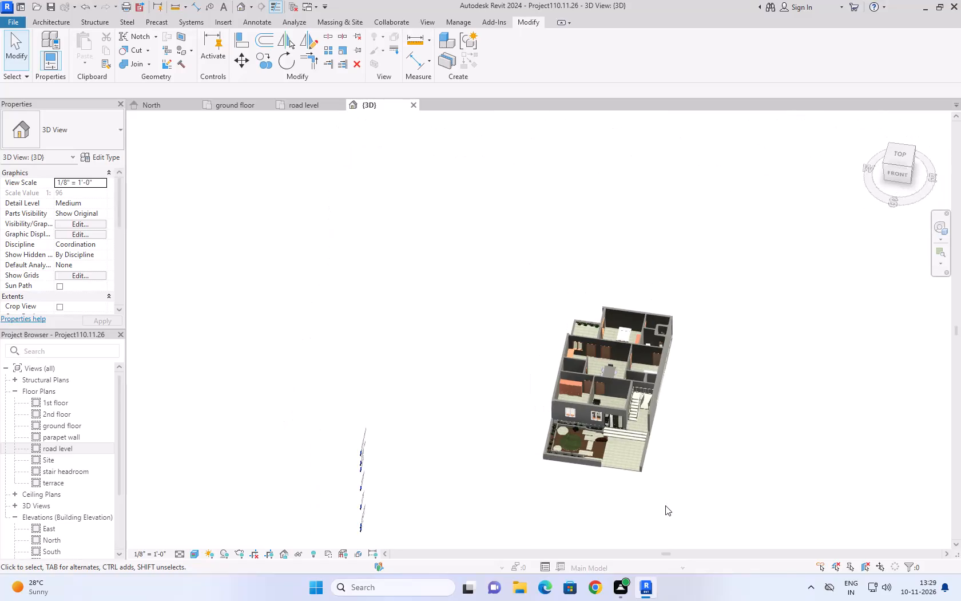
Examine the furnished rooms, front garden, entrance steps and front facade closely in 3D from above and from the front.
scroll(642, 512, "up", 2)
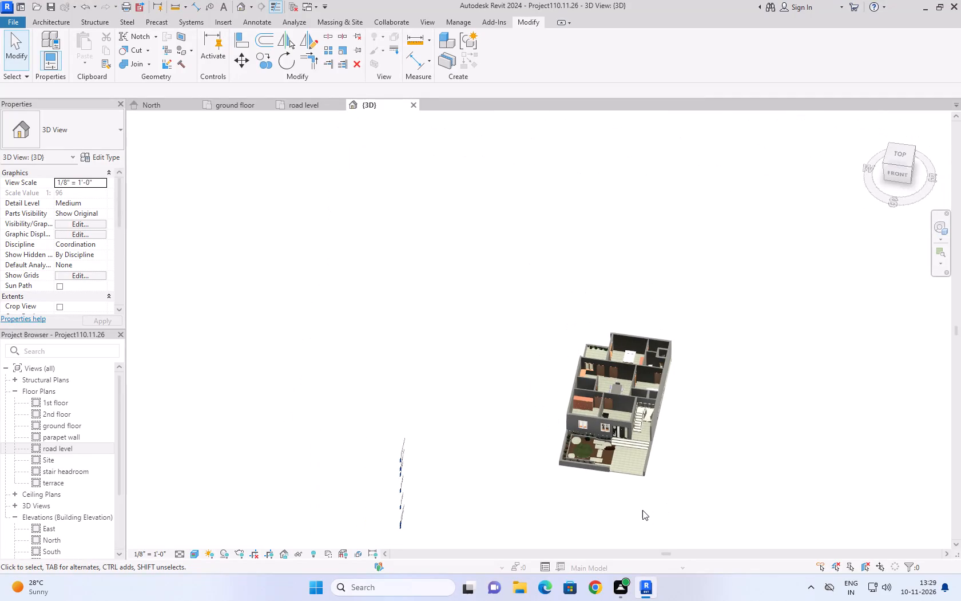
scroll(642, 510, "up", 6)
scroll(647, 424, "up", 1)
middle_click_drag(647, 424, 555, 481)
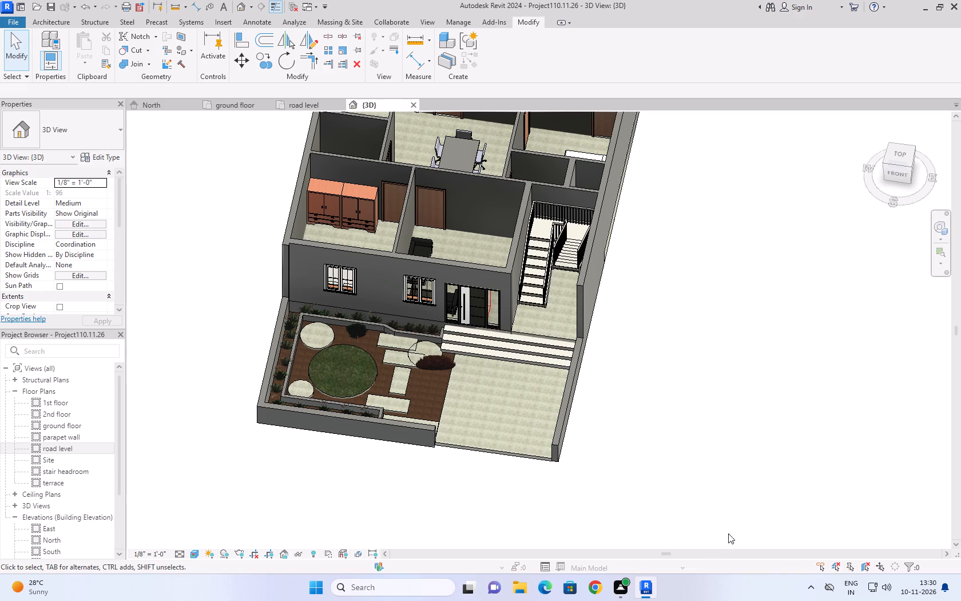
scroll(598, 428, "down", 4)
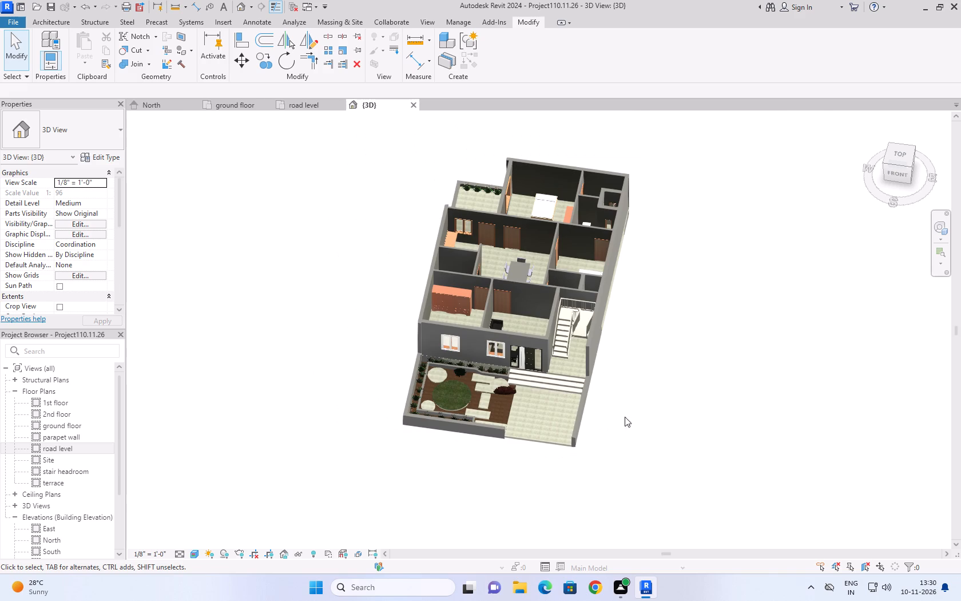
middle_click_drag(628, 439, 545, 456)
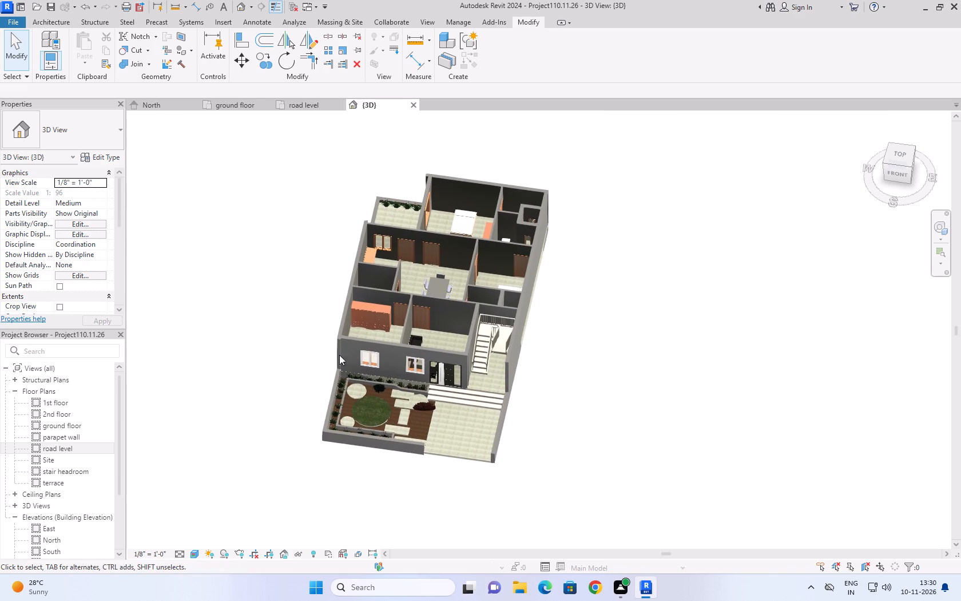
scroll(369, 315, "up", 10)
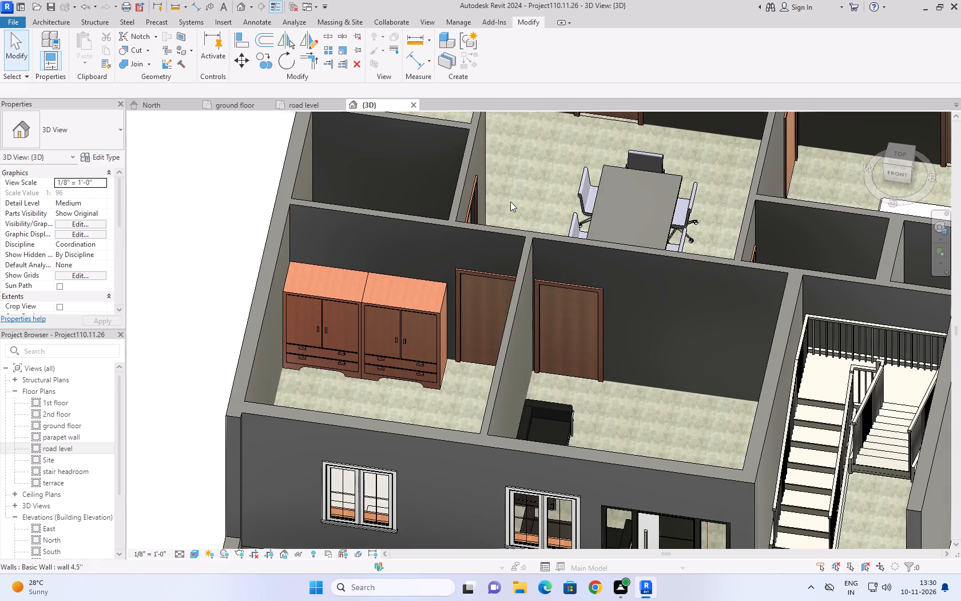
middle_click_drag(510, 201, 489, 288, "shift")
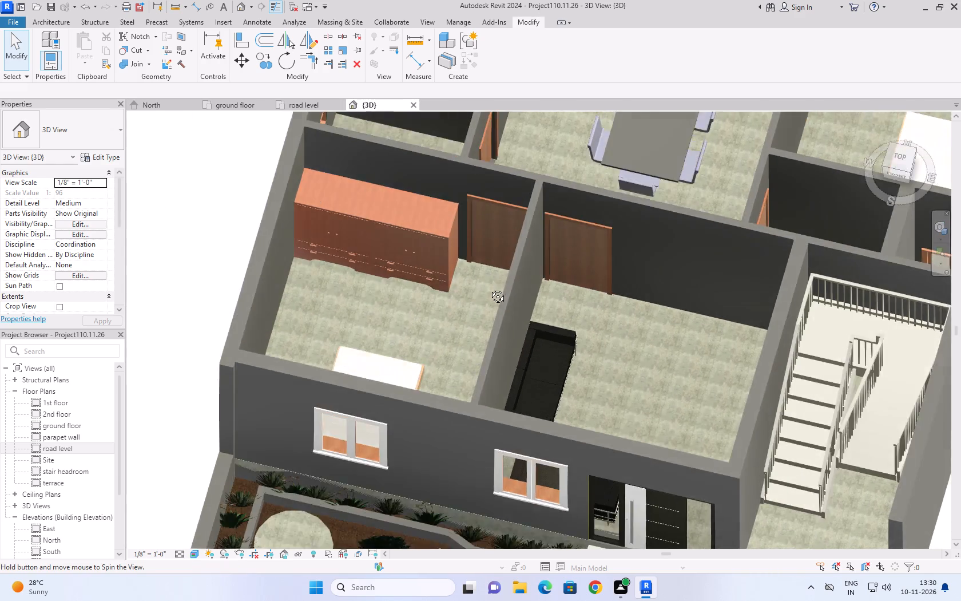
middle_click_drag(489, 288, 339, 220, "shift")
scroll(351, 294, "up", 1, "shift")
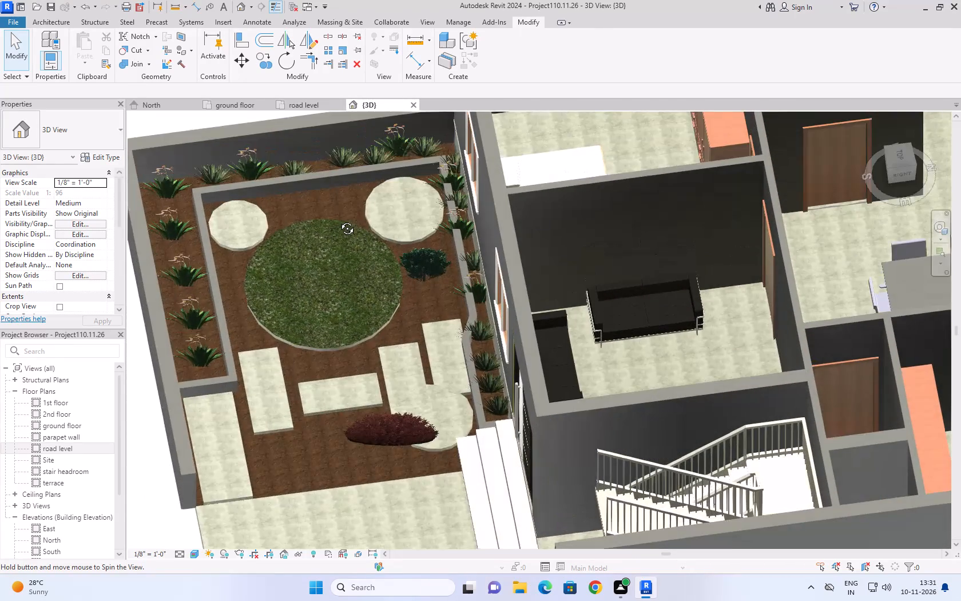
middle_click_drag(339, 220, 342, 147, "shift")
middle_click_drag(409, 446, 407, 445)
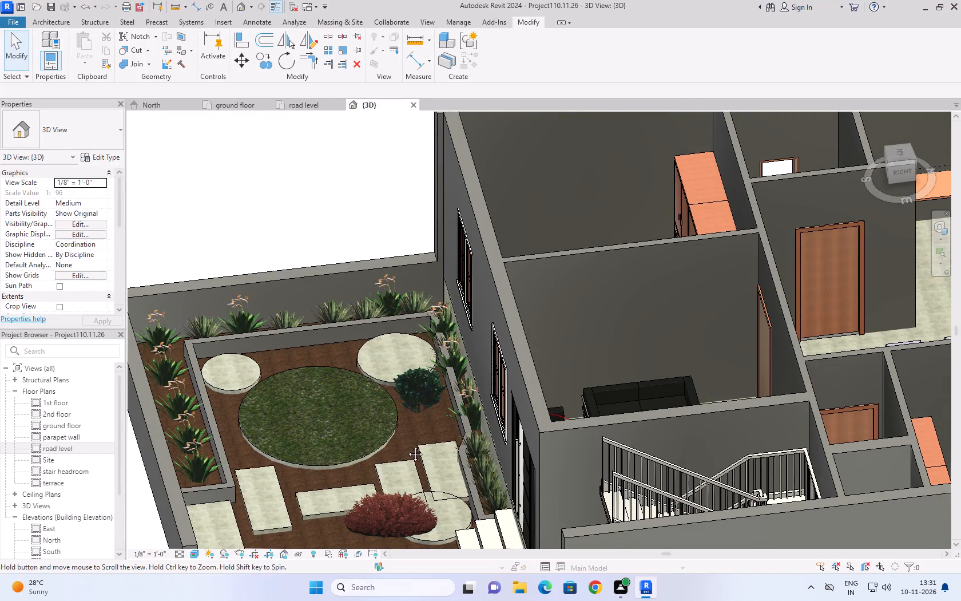
middle_click_drag(407, 445, 383, 211)
scroll(359, 333, "up", 1)
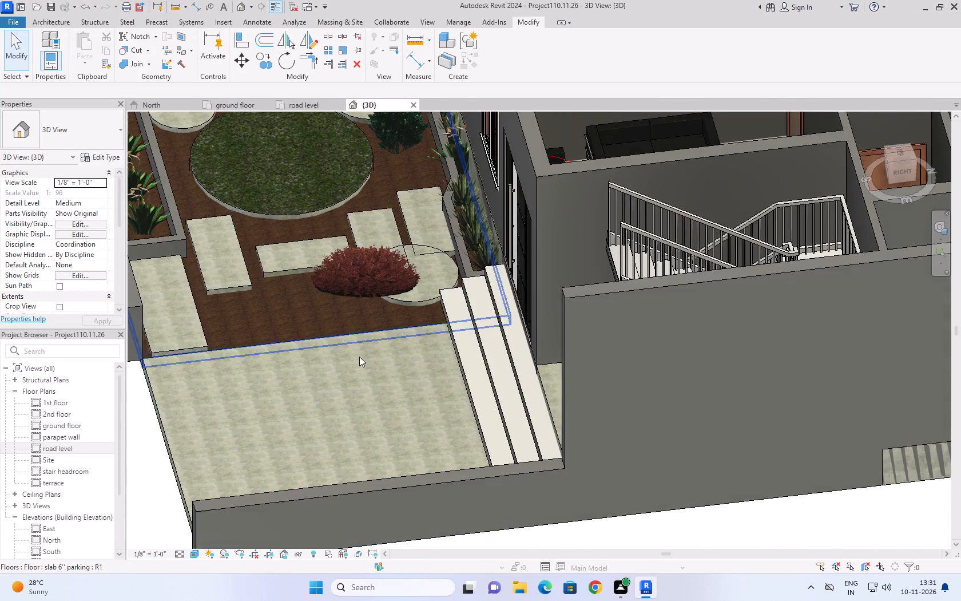
middle_click_drag(359, 357, 467, 200, "shift")
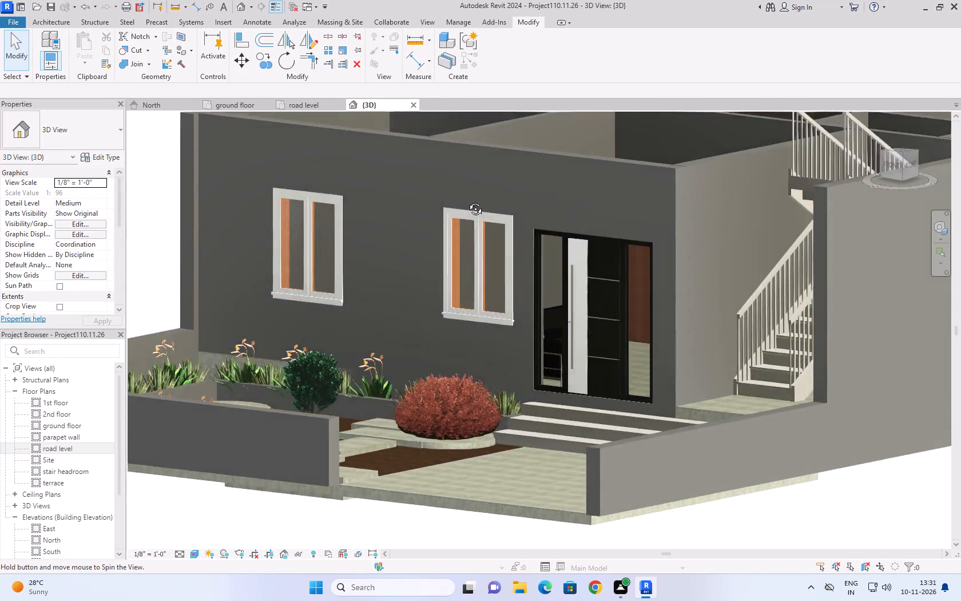
middle_click_drag(467, 200, 464, 197, "shift")
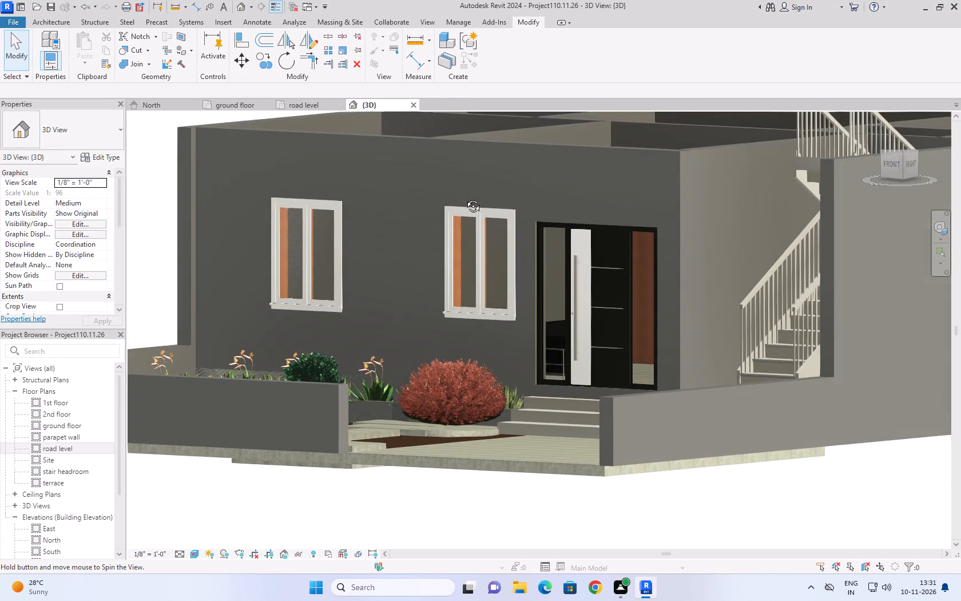
middle_click_drag(464, 197, 458, 275, "shift")
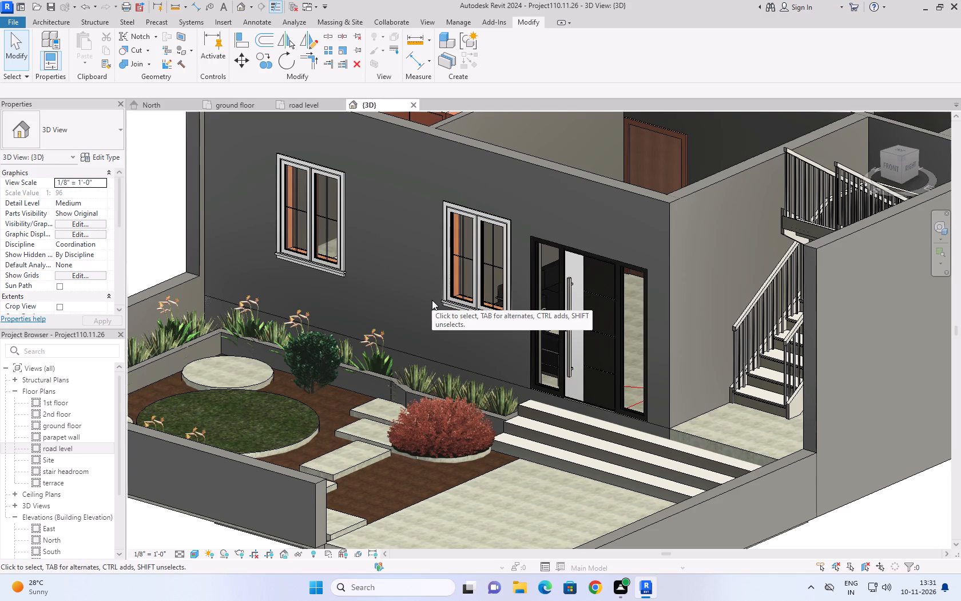
Examine the whole house in 3D from the front corner and from the left side, including the rear courtyard walls.
scroll(346, 267, "down", 4)
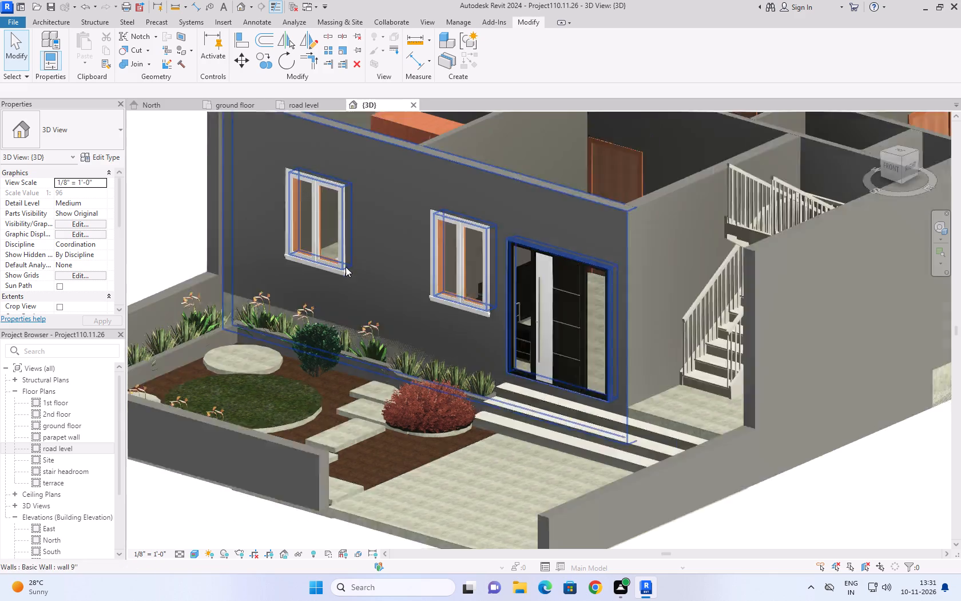
scroll(346, 267, "down", 1)
middle_click_drag(662, 445, 622, 484)
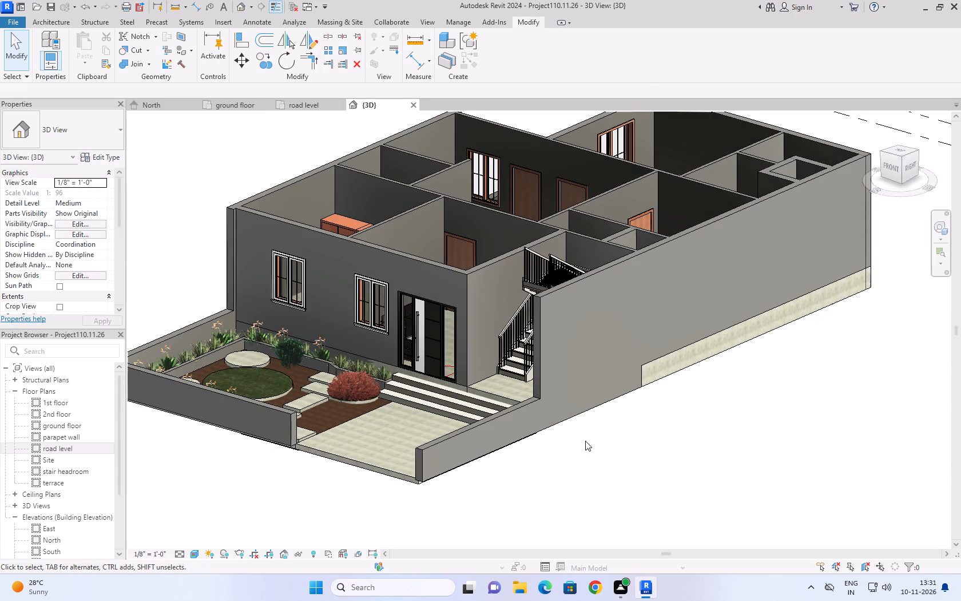
scroll(585, 441, "down", 2)
scroll(589, 458, "up", 1)
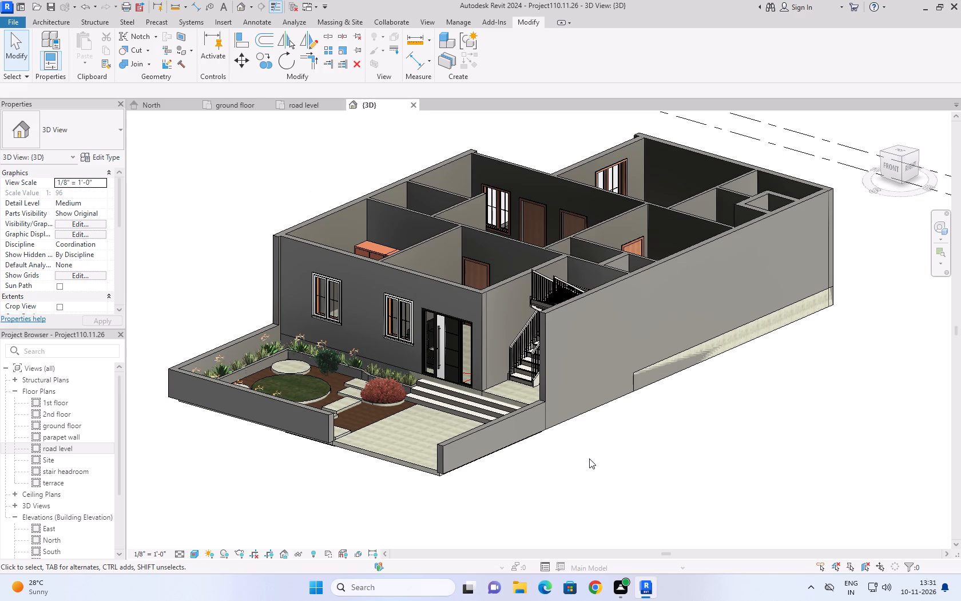
scroll(586, 460, "down", 3)
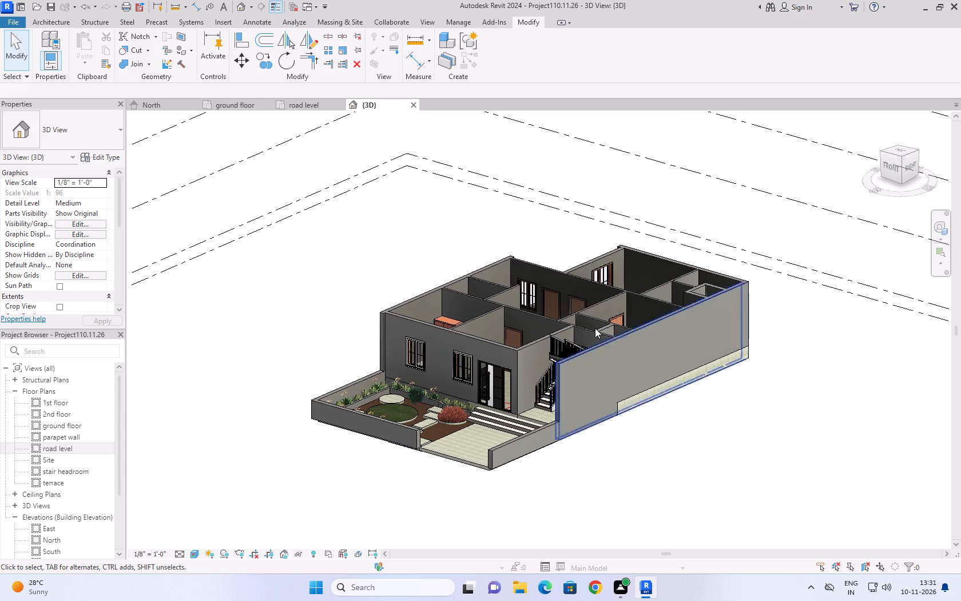
middle_click_drag(579, 182, 607, 264, "shift")
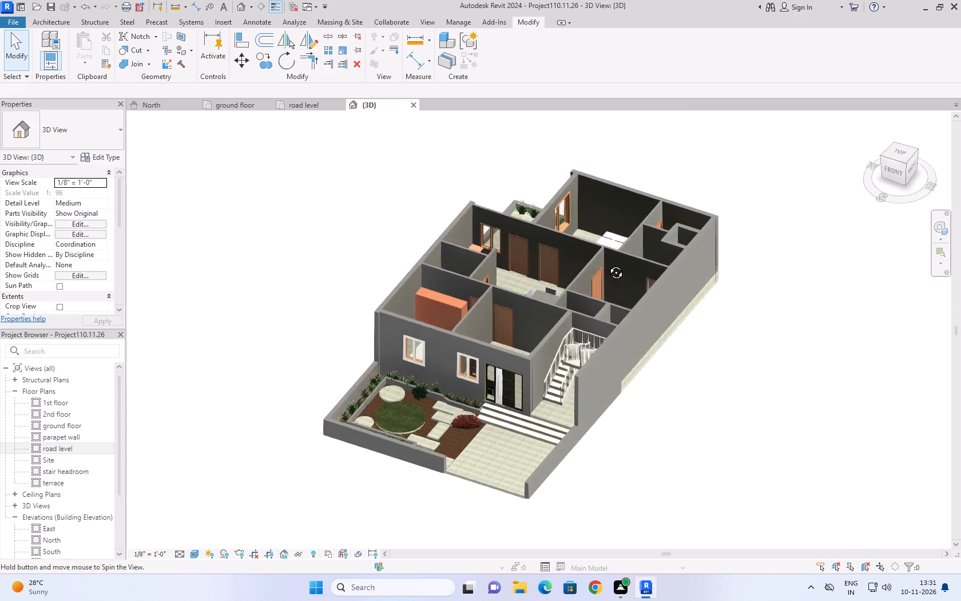
middle_click_drag(607, 264, 853, 263, "shift")
middle_click(394, 524, "shift")
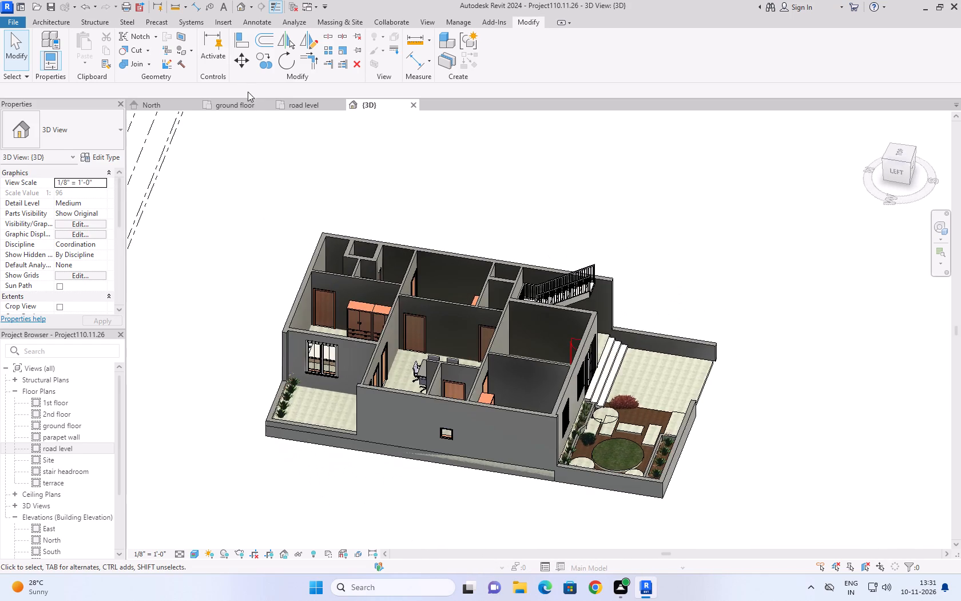
On the ground floor plan, shorten the 9" side wall so it ends at the cross wall bordering the rear planted courtyard.
left_click(243, 100)
scroll(267, 186, "down", 6)
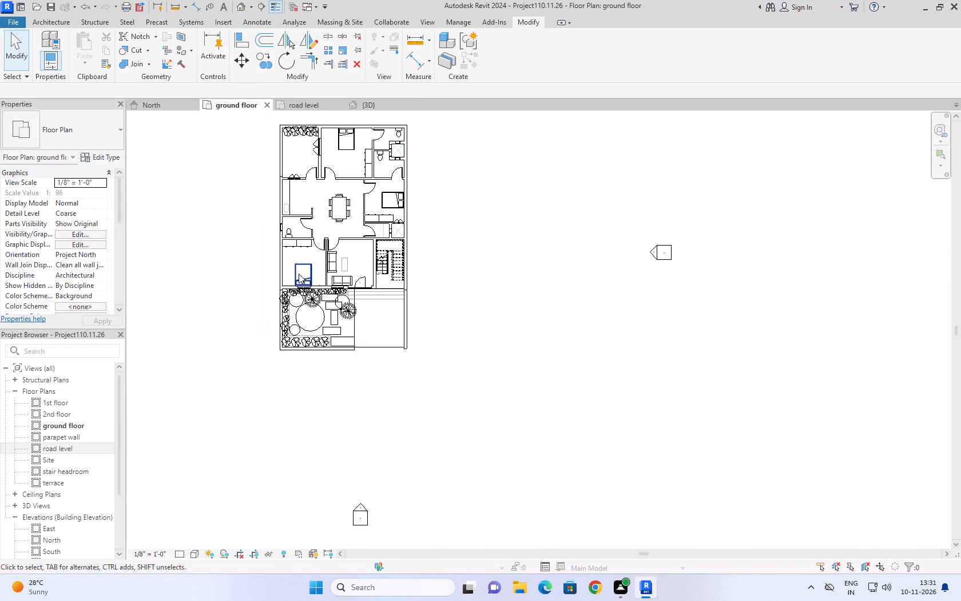
scroll(276, 177, "up", 5)
middle_click_drag(272, 143, 243, 220)
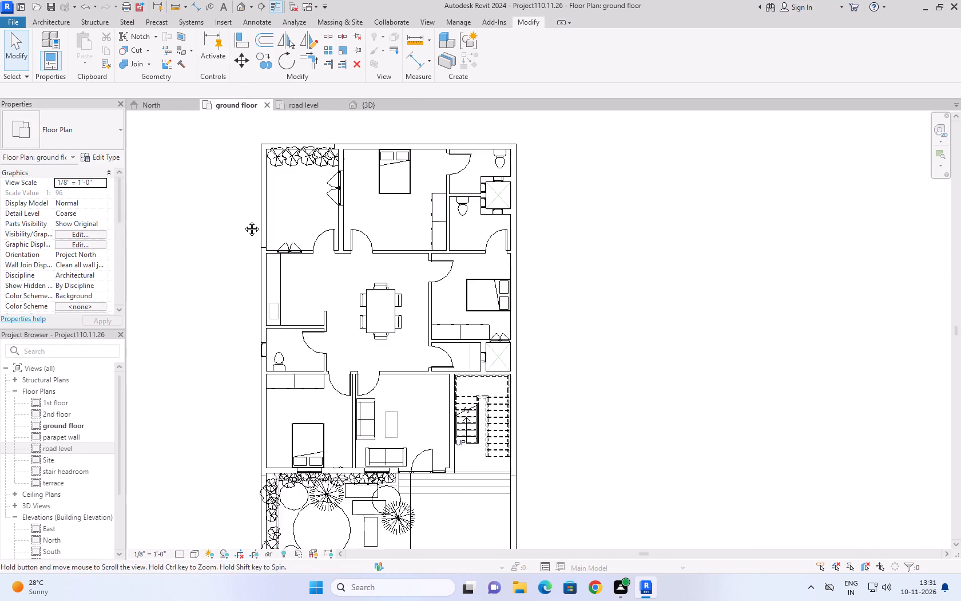
middle_click_drag(243, 220, 236, 235)
scroll(207, 259, "up", 11)
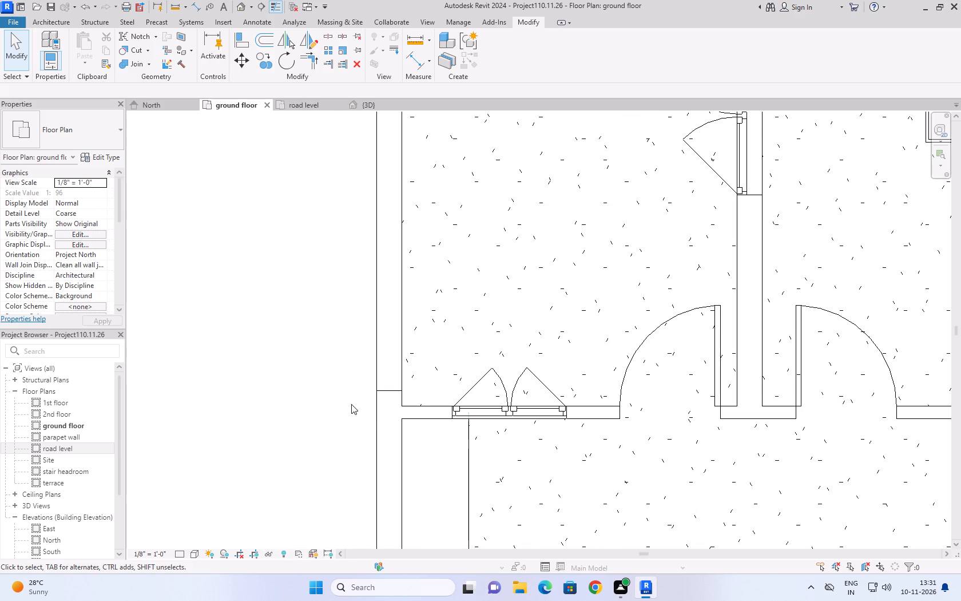
left_click(374, 412)
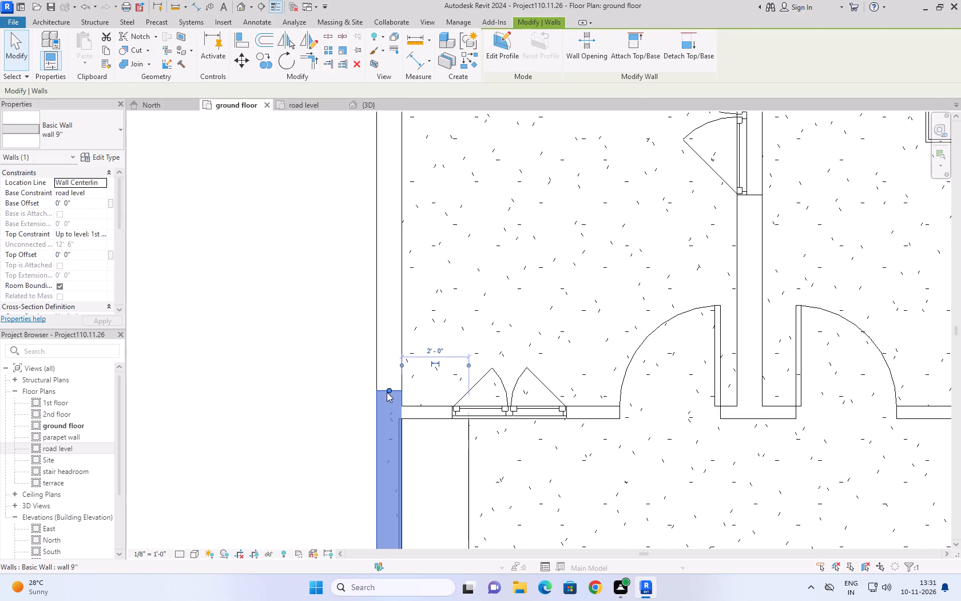
left_click_drag(388, 390, 392, 409)
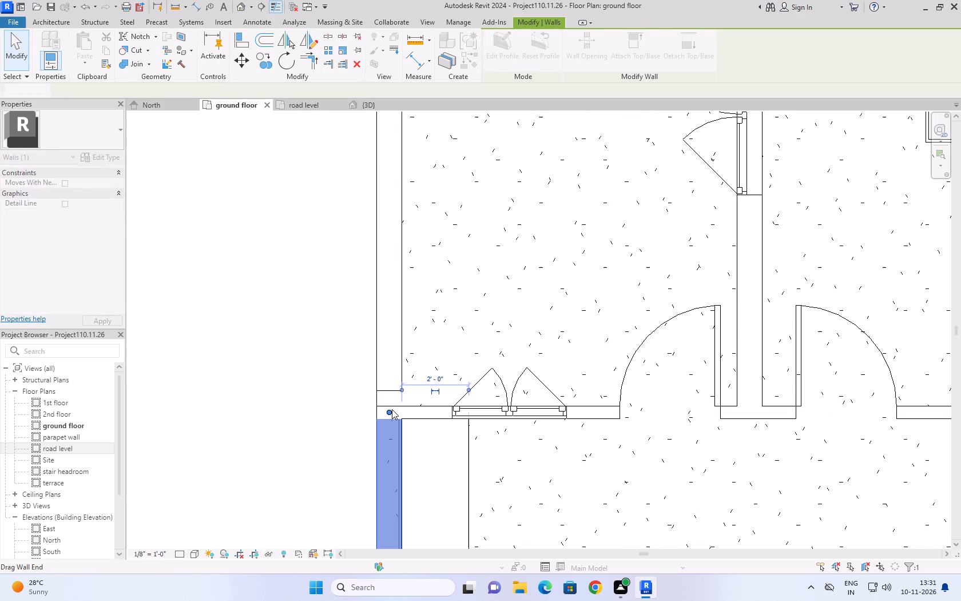
left_click(346, 396)
Shorten the 9" rear bedroom wall so it ends flush with the courtyard-side face of the bedroom's side wall.
scroll(291, 322, "down", 4)
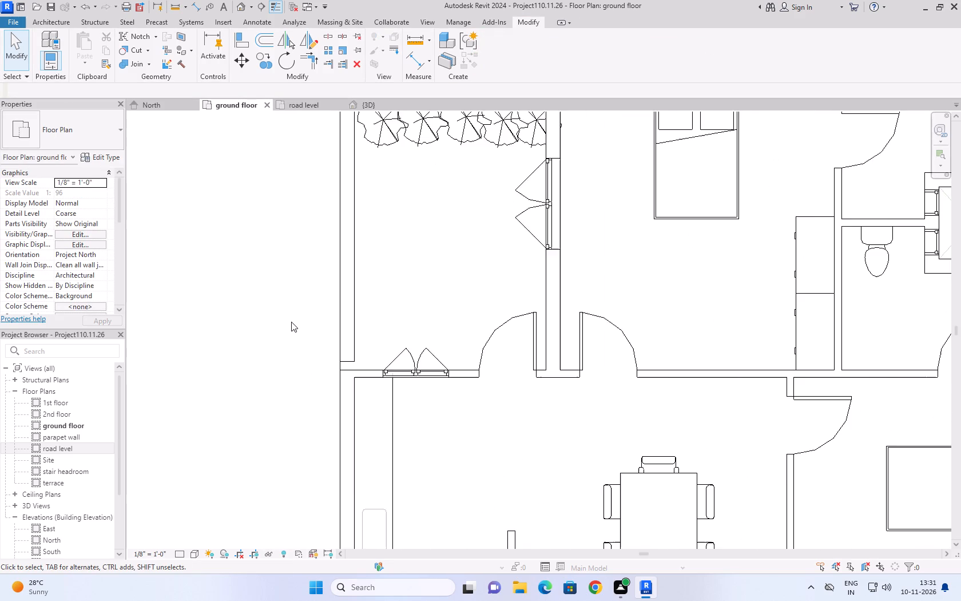
scroll(291, 322, "down", 4)
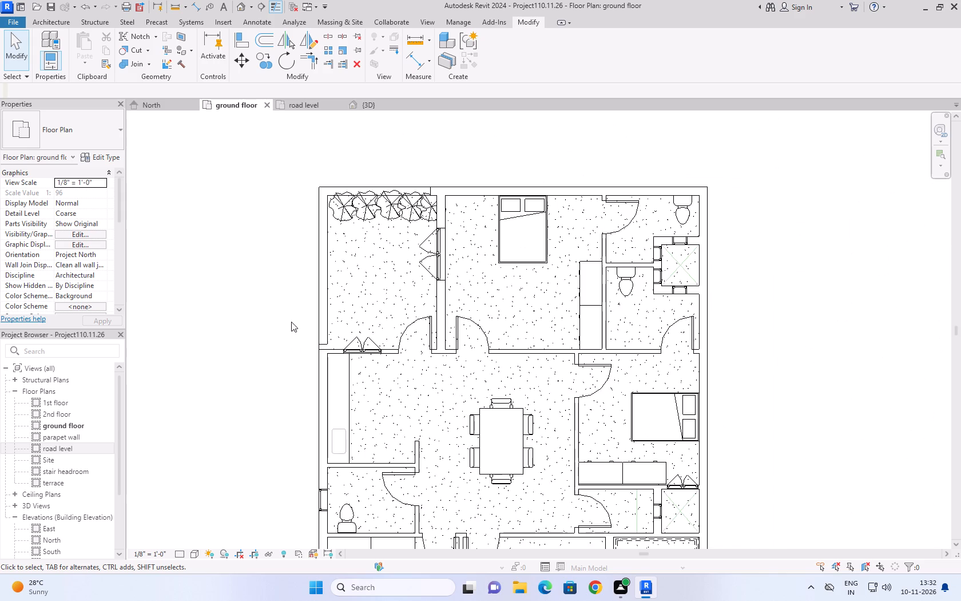
left_click(471, 192)
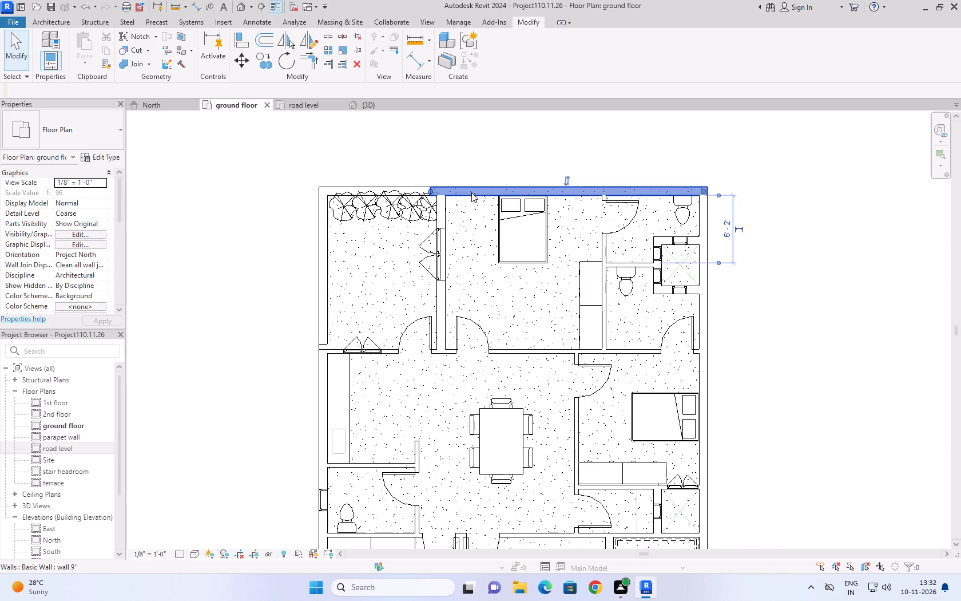
scroll(390, 180, "up", 13)
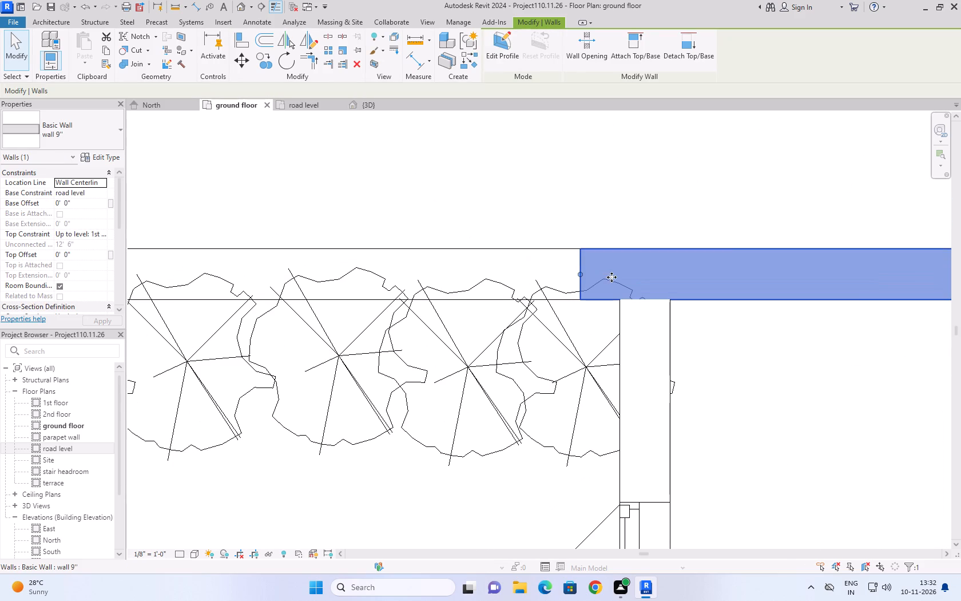
left_click_drag(579, 275, 617, 279)
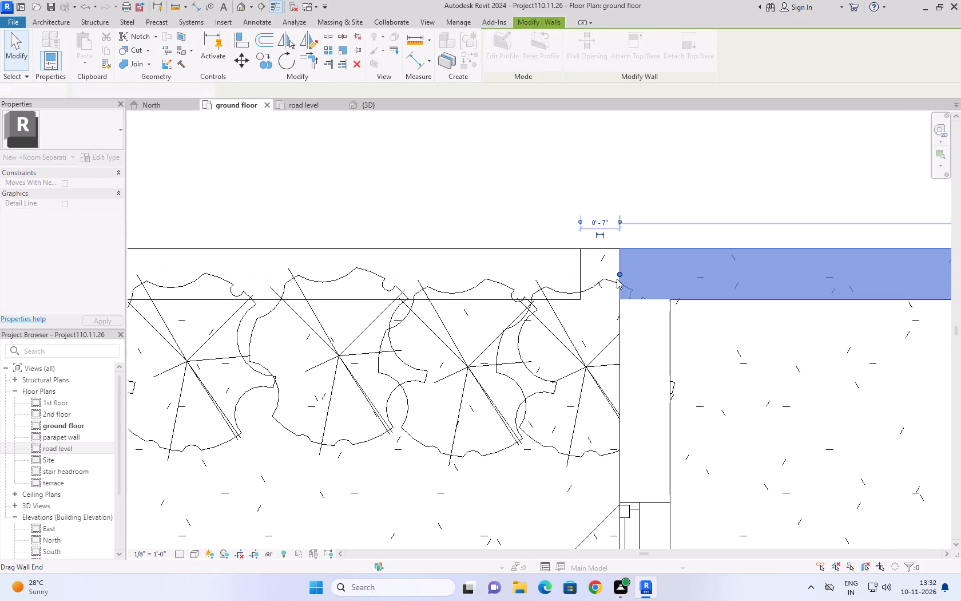
left_click(597, 199)
Extend the 3' high rear courtyard boundary wall in small nudges until it meets the bedroom wall corner.
left_click(582, 271)
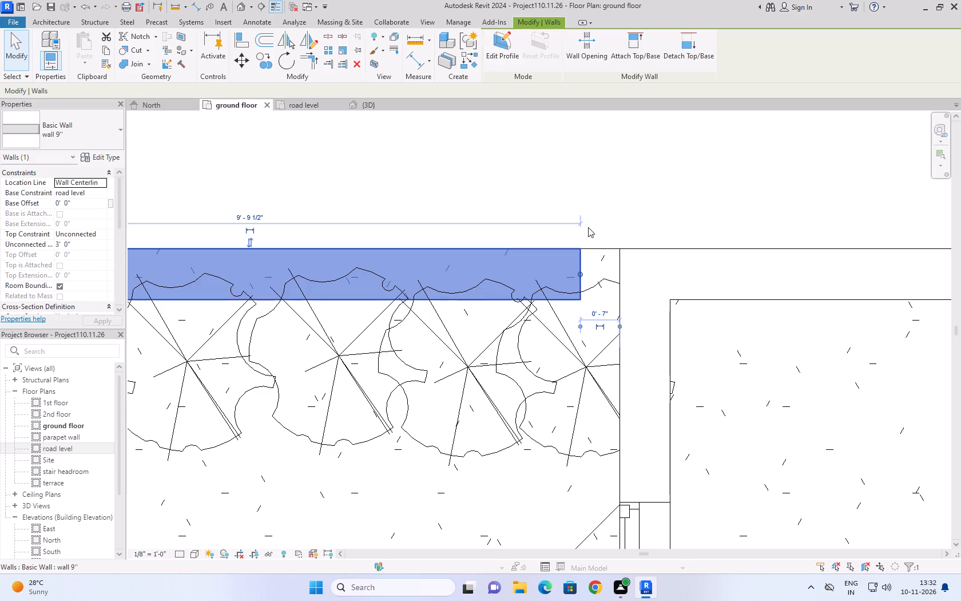
key("Right")
key("Right")
key("Right")
key("Right")
key("Right")
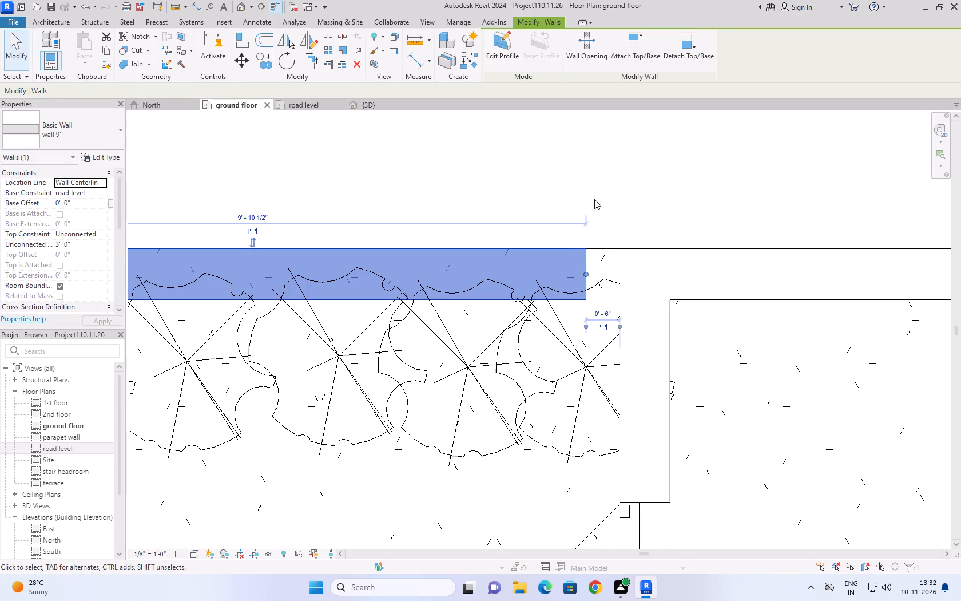
key("Right")
key("Right")
key("Right")
key("Right")
key("Right")
key("Right")
key("Right")
key("Right")
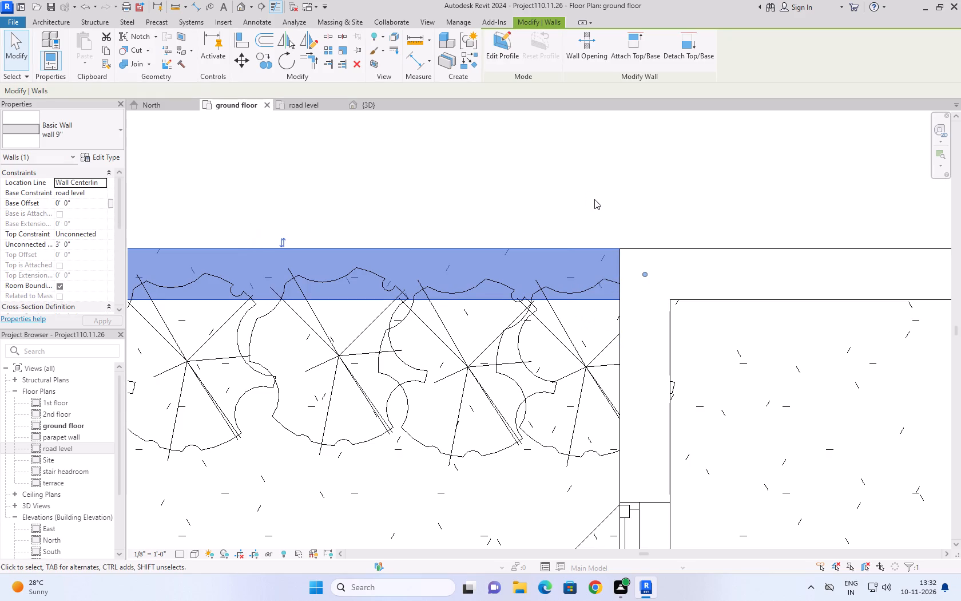
key("Left")
key("Left")
key("Left")
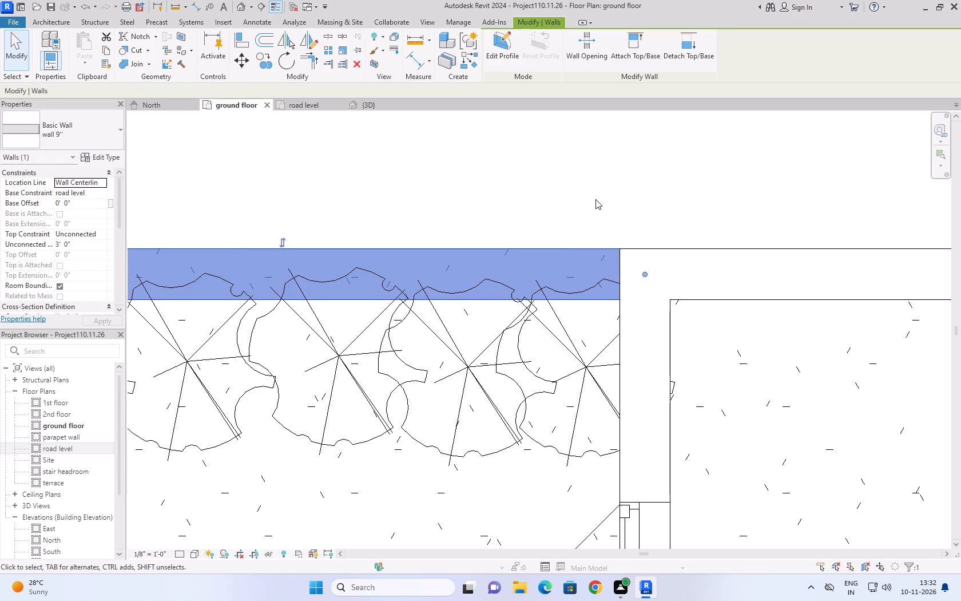
left_click(595, 199)
Return to the 3D view to check the adjusted walls around the rear courtyard.
scroll(607, 184, "down", 9)
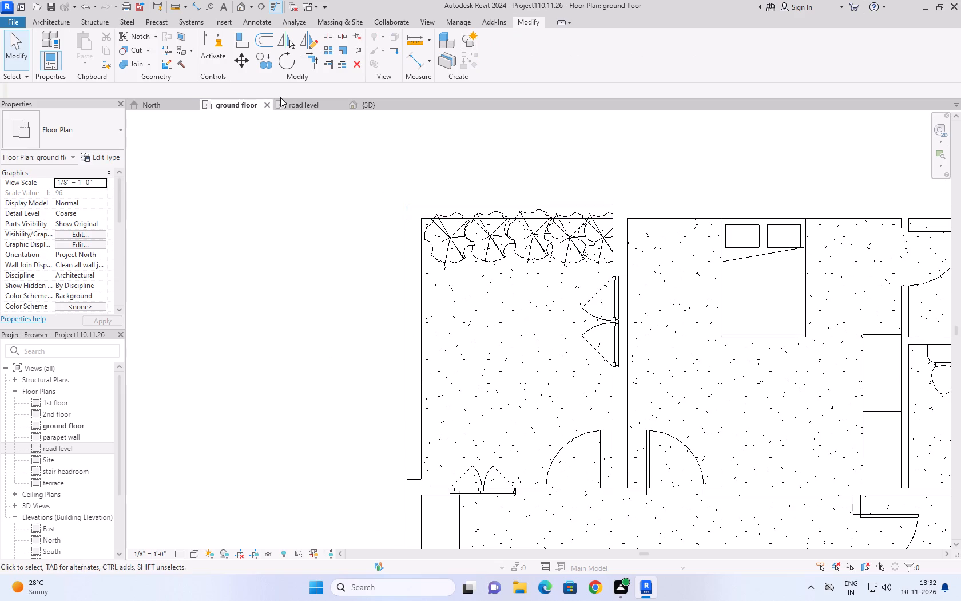
left_click(287, 108)
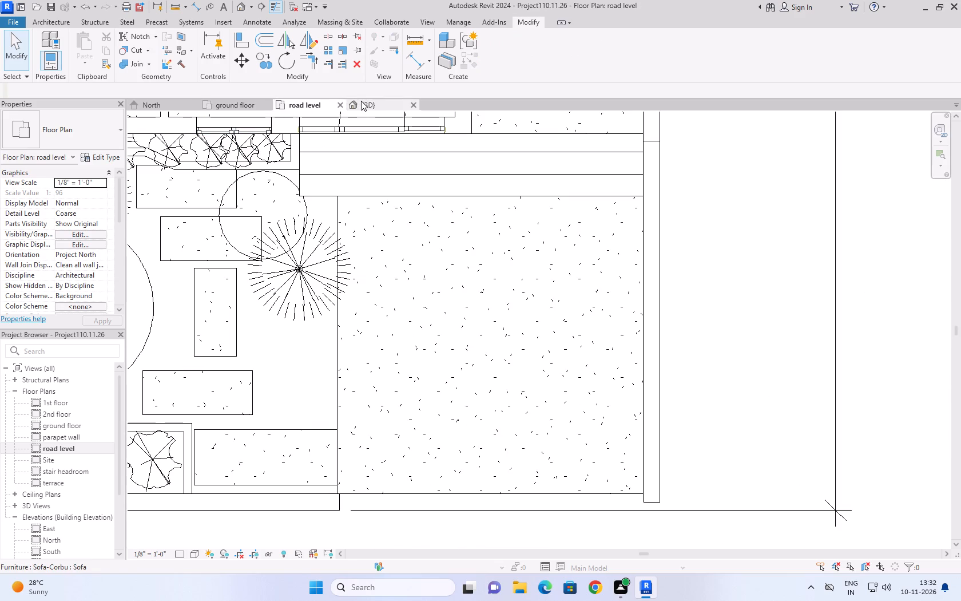
left_click(361, 101)
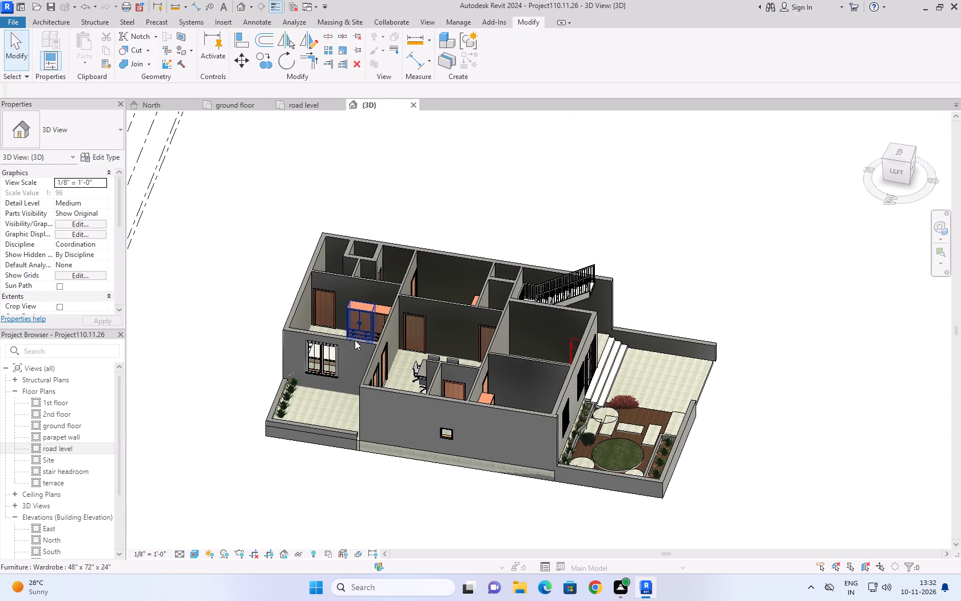
On the road level plan, nudge the 3' high 9" outer side wall of the rear planted courtyard until its end meets the kitchen cross wall.
left_click(296, 103)
scroll(485, 317, "down", 3)
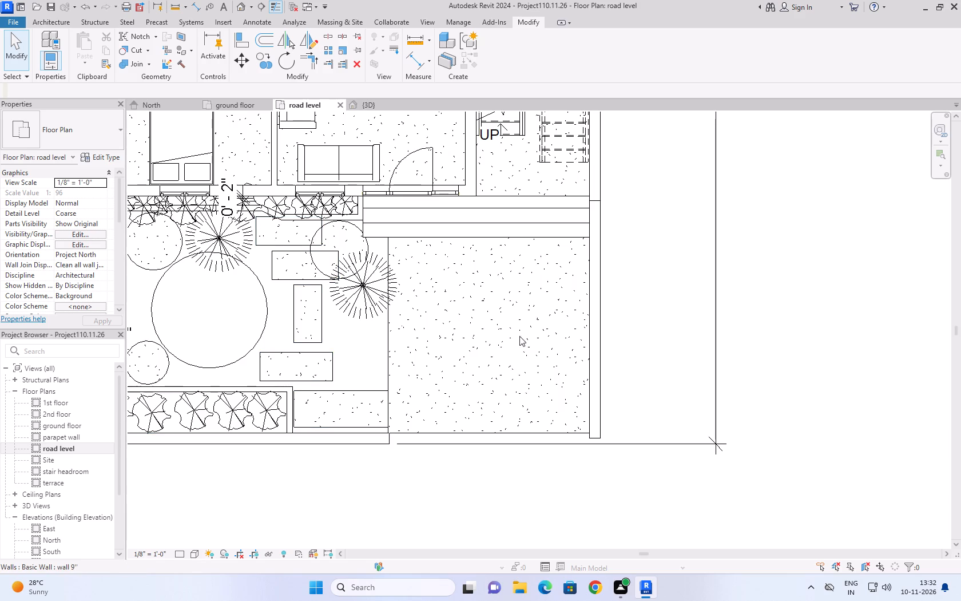
scroll(522, 334, "down", 4)
scroll(312, 399, "up", 1)
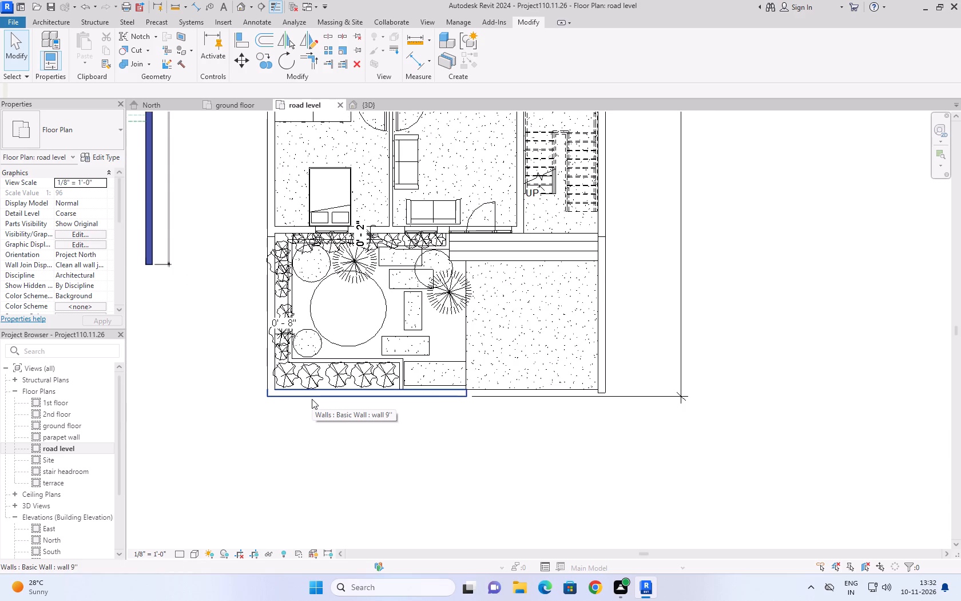
scroll(312, 399, "up", 3)
scroll(312, 399, "down", 3)
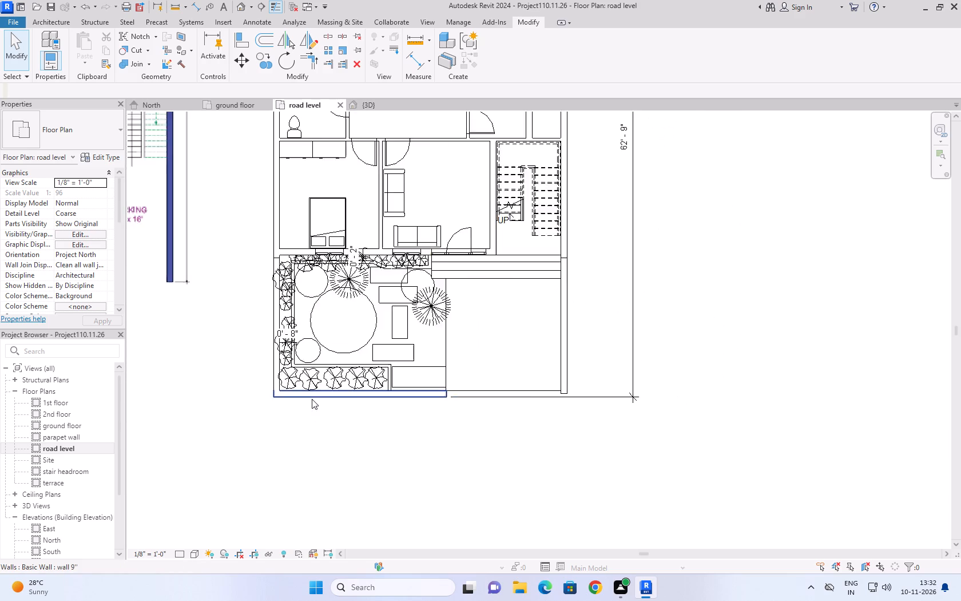
scroll(312, 399, "down", 5)
left_click(292, 148)
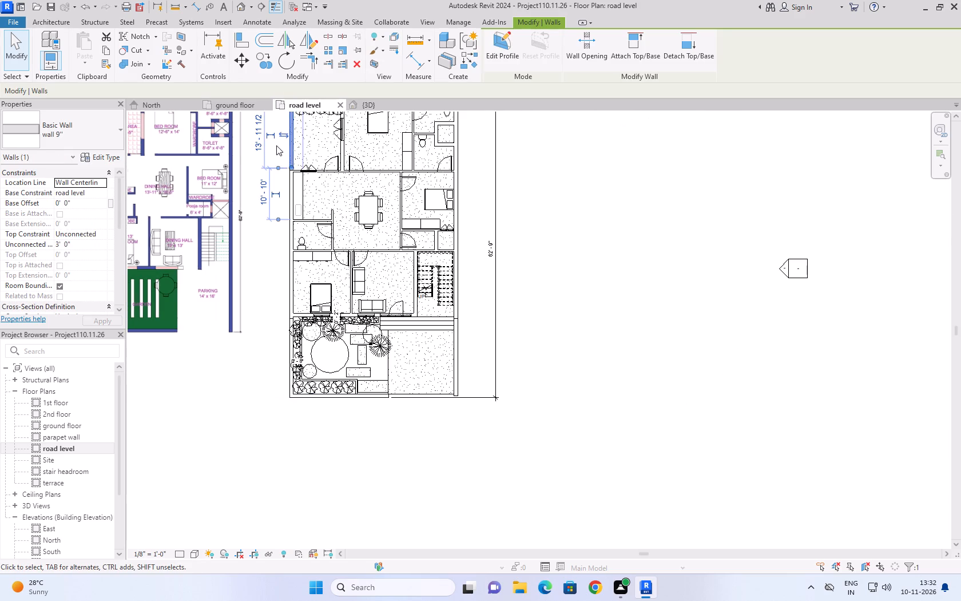
scroll(276, 145, "up", 14)
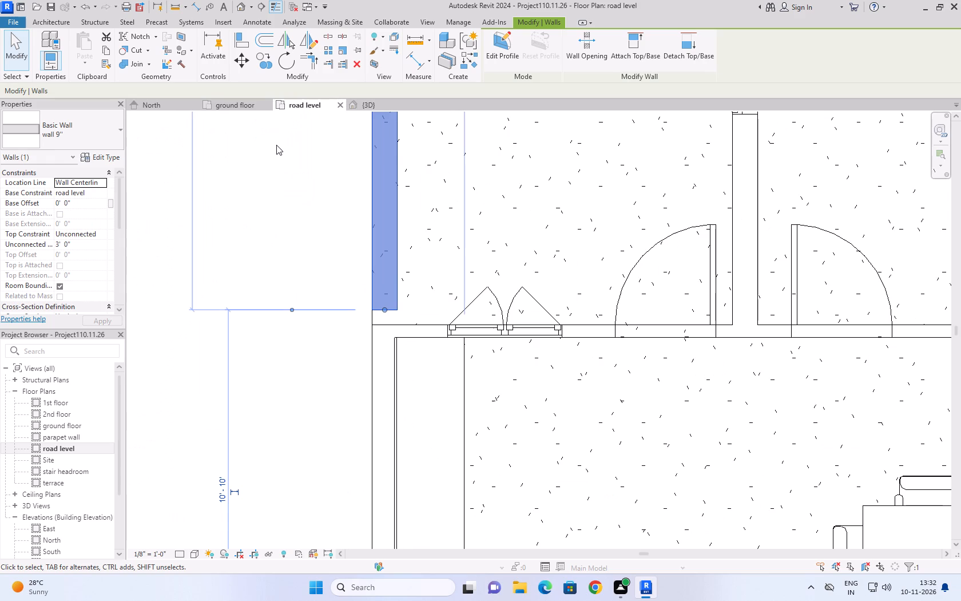
key("Down")
key("Down")
key("Down")
key("Down")
key("Down")
key("Down")
key("Down")
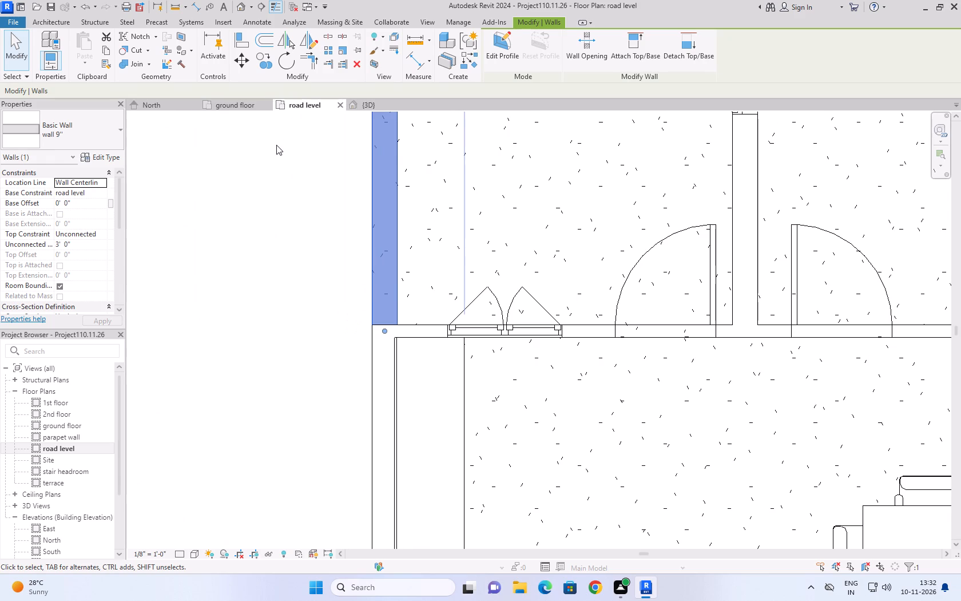
left_click(258, 230)
Return to the 3D view to check the rear courtyard wall and the front garden's boundary walls.
scroll(258, 230, "down", 5)
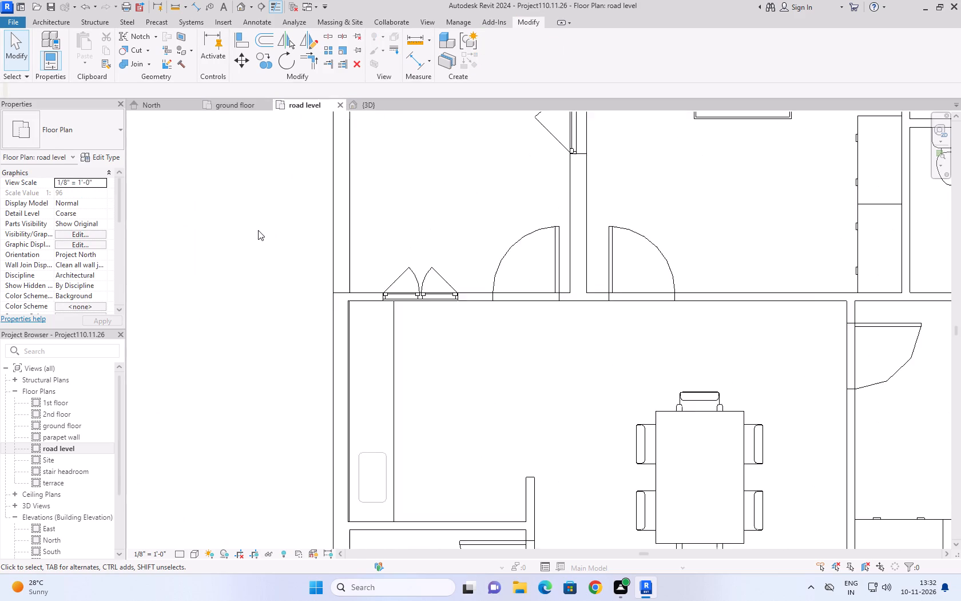
scroll(258, 230, "down", 7)
scroll(268, 149, "up", 7)
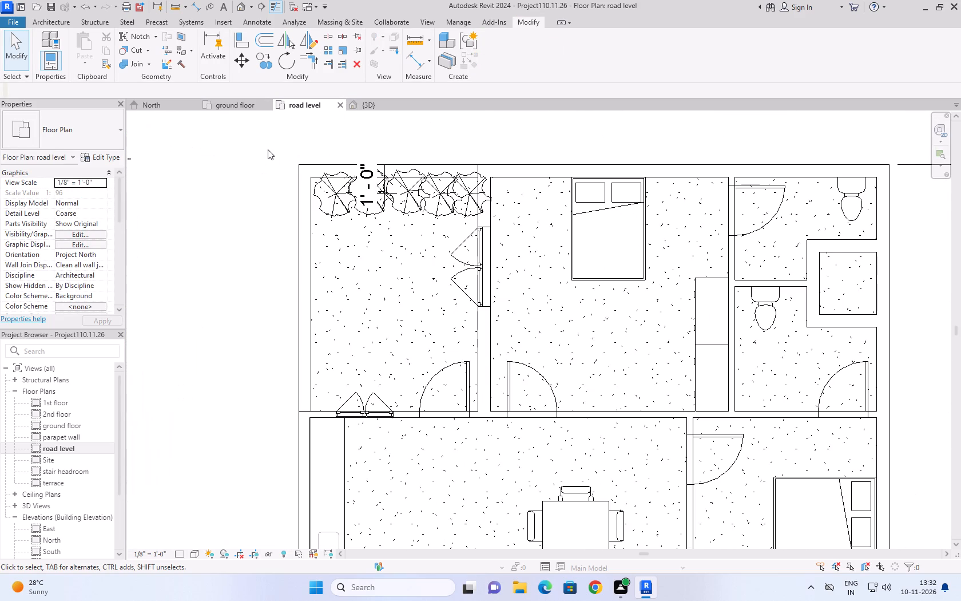
left_click(358, 104)
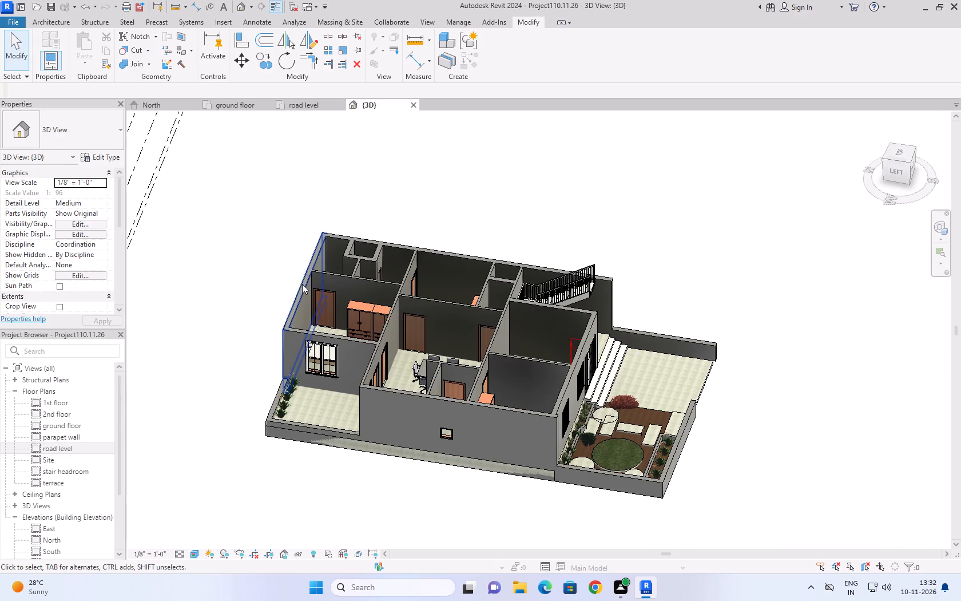
scroll(622, 517, "up", 6)
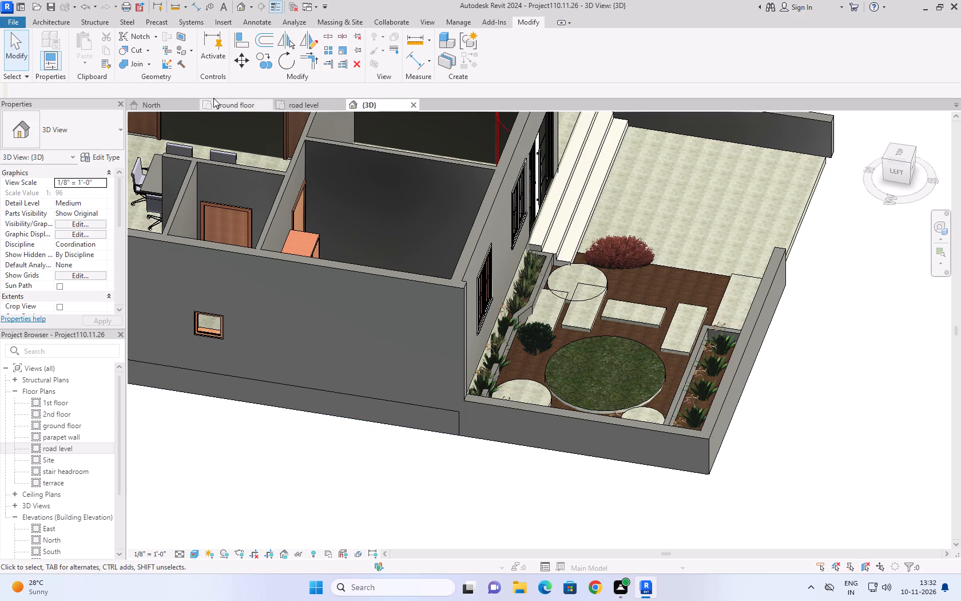
On the road level plan, measure the parking floor's depth from its front edge to the entrance steps with an aligned dimension.
left_click(333, 102)
scroll(362, 251, "down", 13)
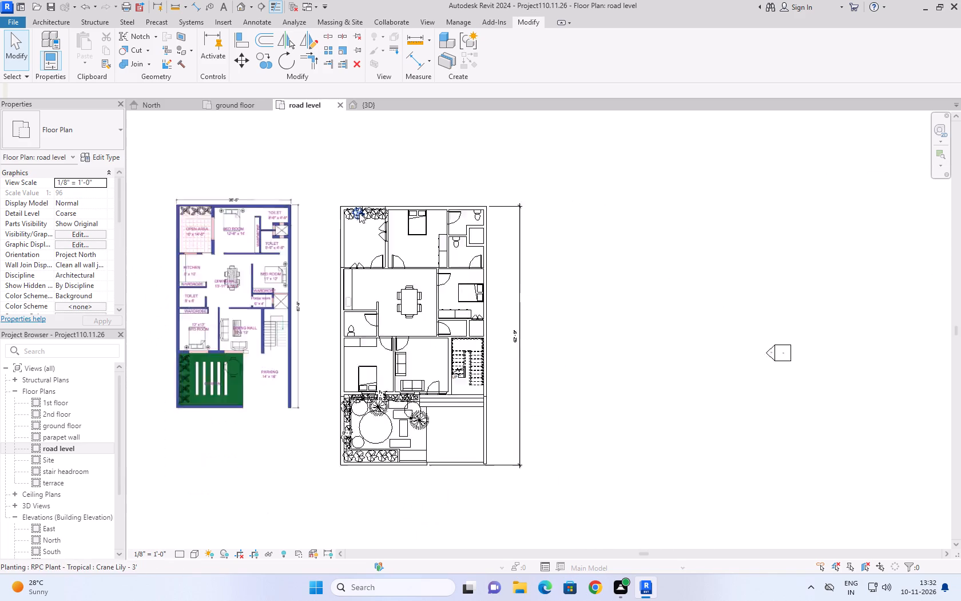
scroll(359, 213, "down", 1)
scroll(402, 314, "up", 6)
left_click(688, 408)
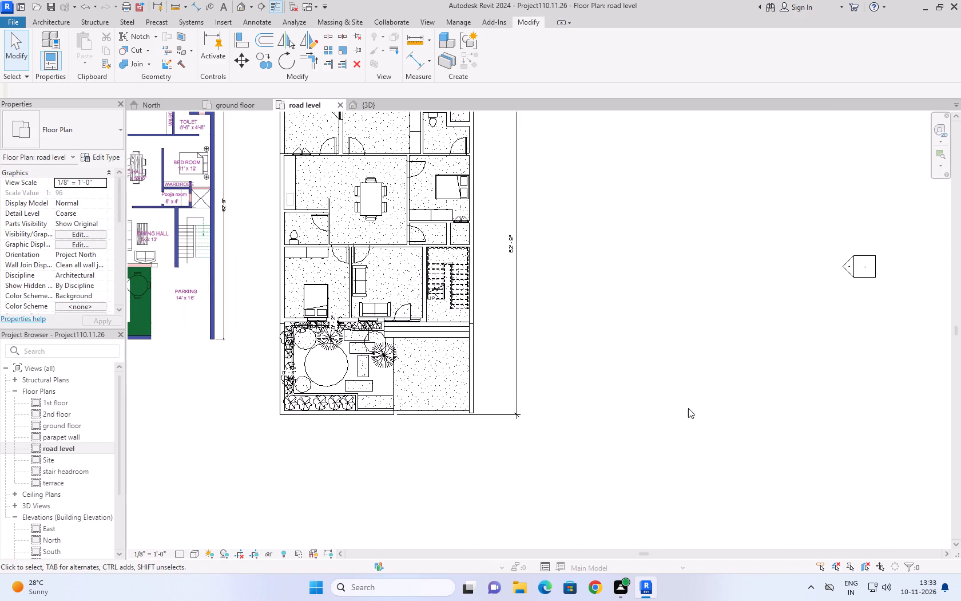
type("di")
scroll(426, 393, "up", 8)
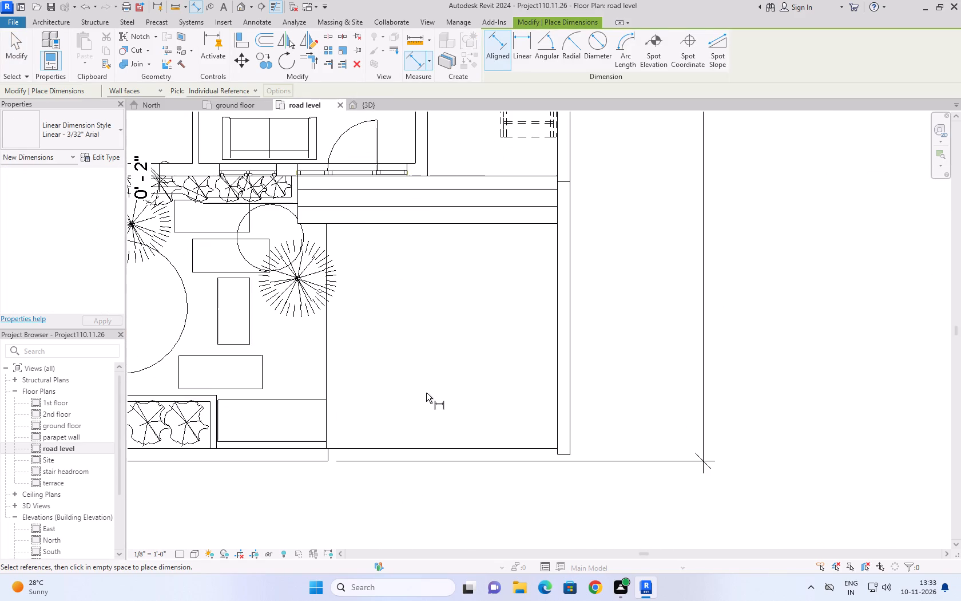
left_click(422, 451)
left_click(384, 221)
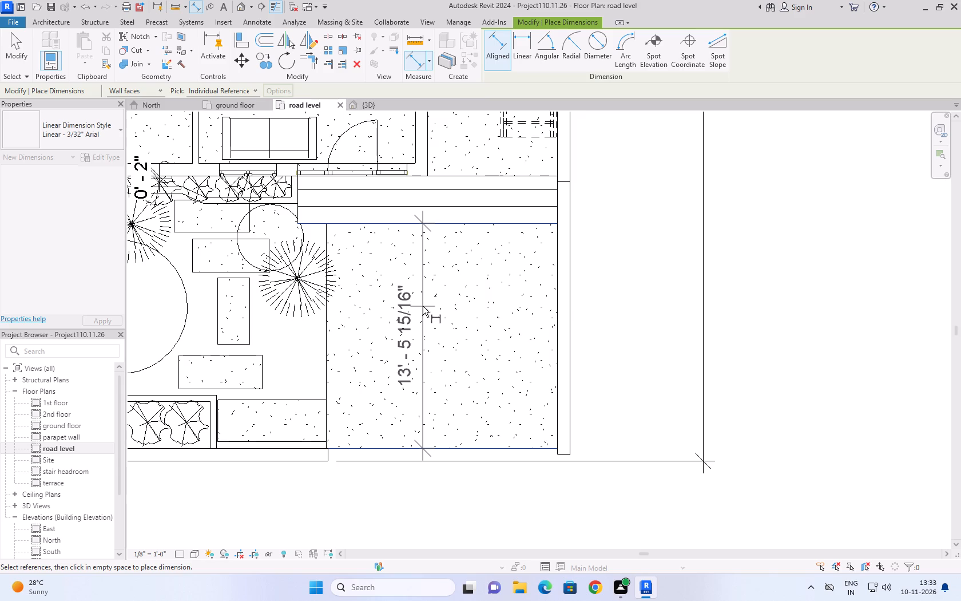
key("Escape")
key("Escape")
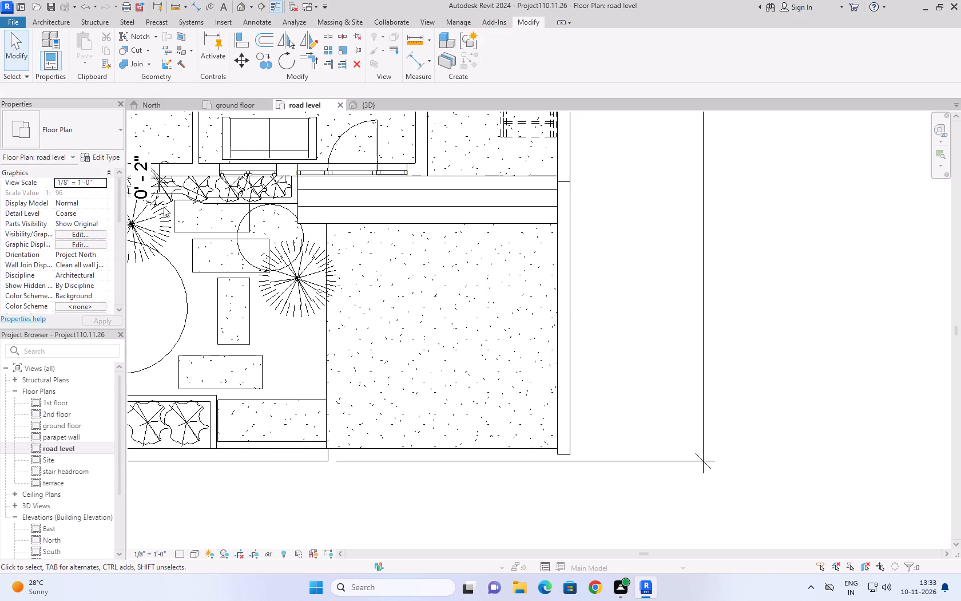
Review the North elevation and ground floor plan, then examine the whole house layout on the road level plan.
left_click(149, 105)
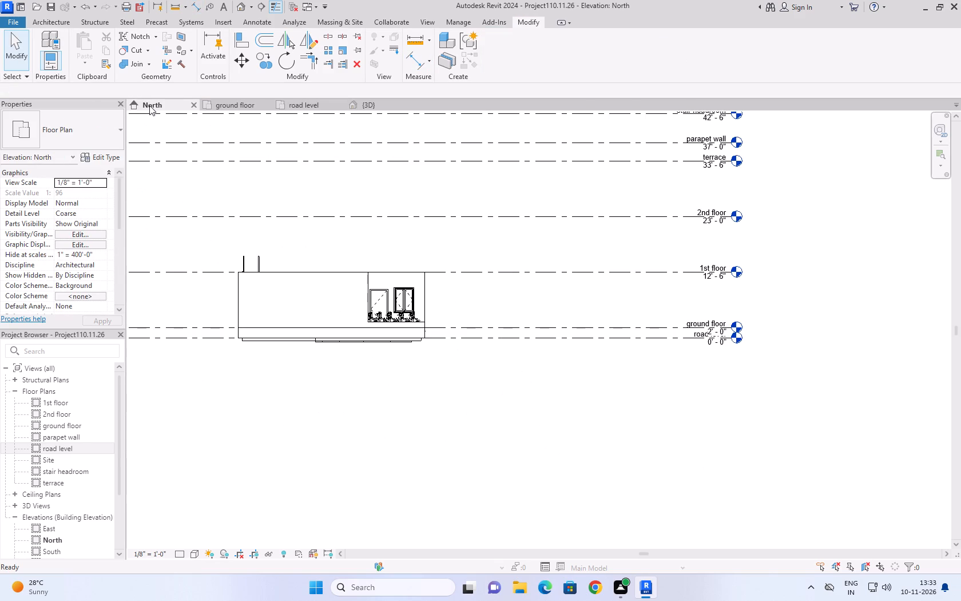
left_click(239, 104)
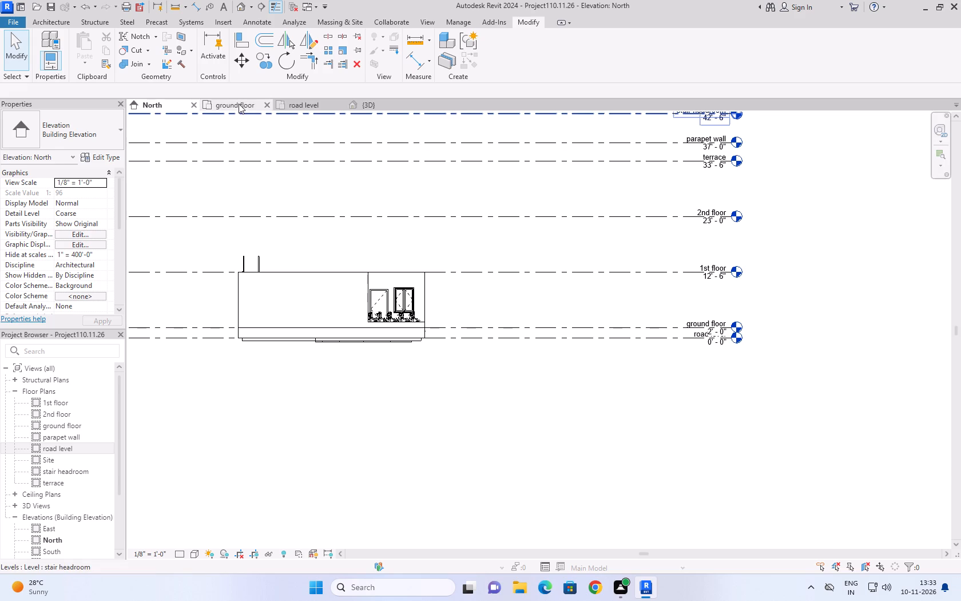
left_click(303, 115)
left_click(303, 110)
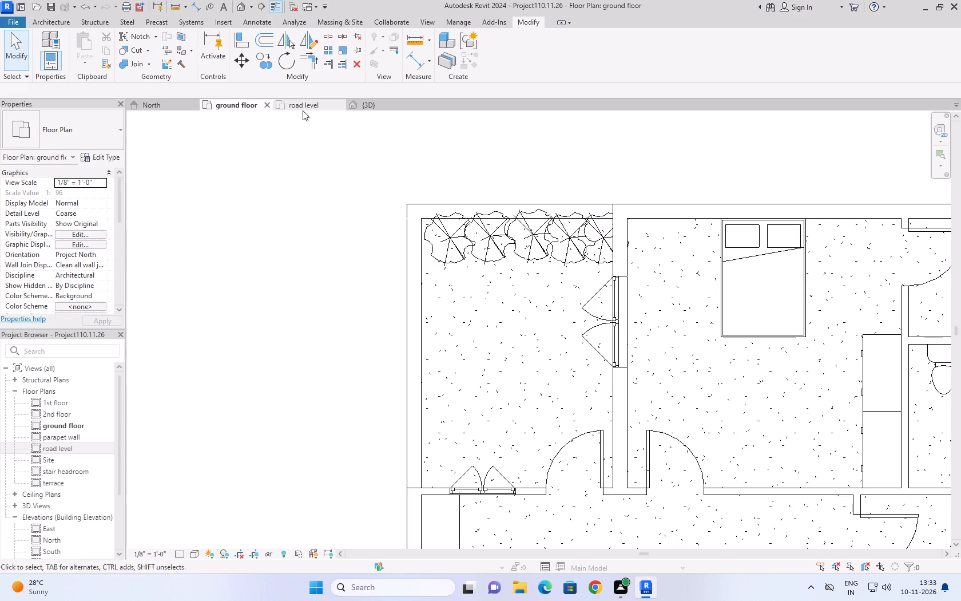
scroll(295, 268, "up", 1)
scroll(295, 268, "down", 10)
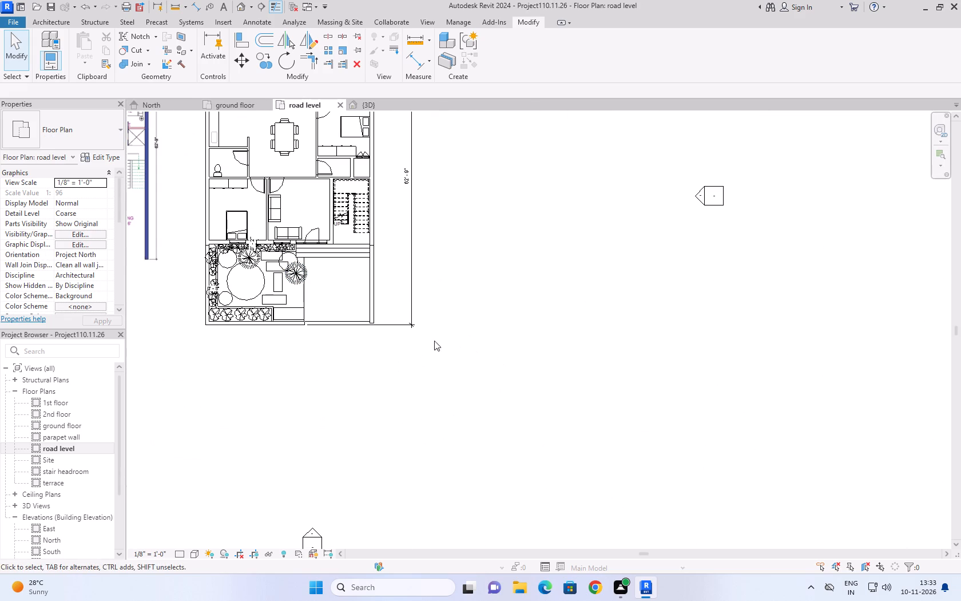
scroll(466, 282, "down", 3)
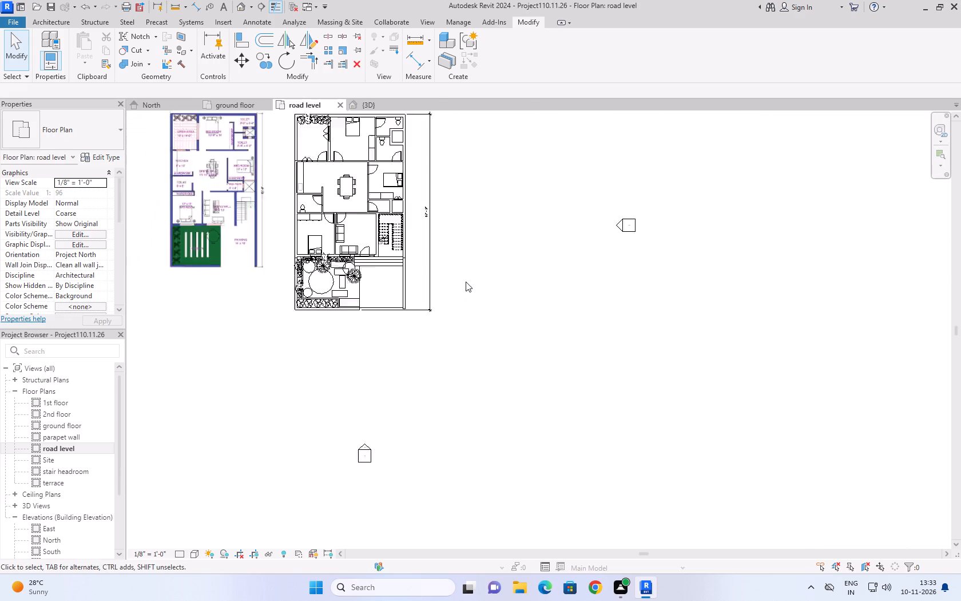
scroll(466, 282, "down", 1)
scroll(452, 207, "up", 3)
middle_click_drag(460, 169, 430, 251)
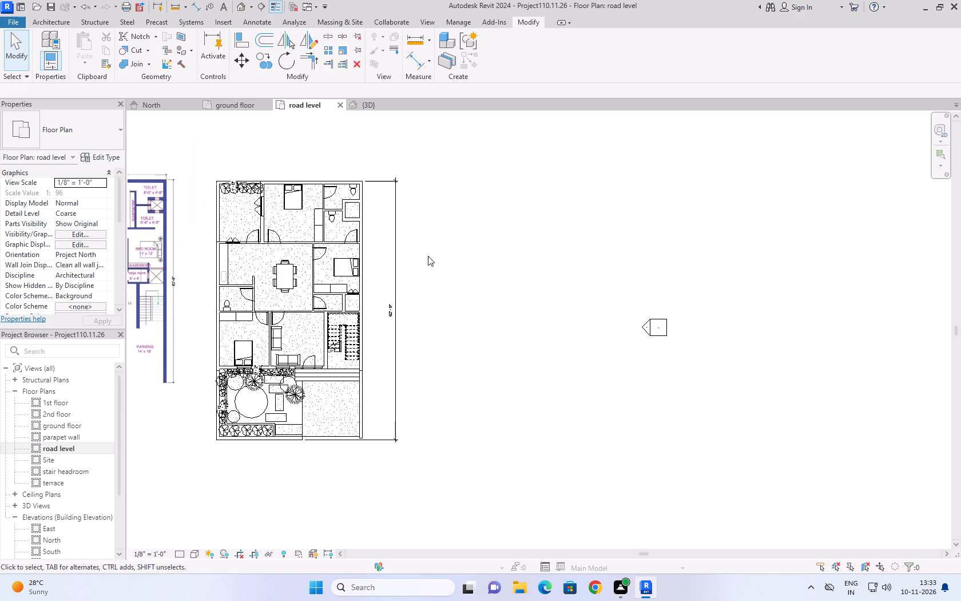
scroll(418, 197, "up", 2)
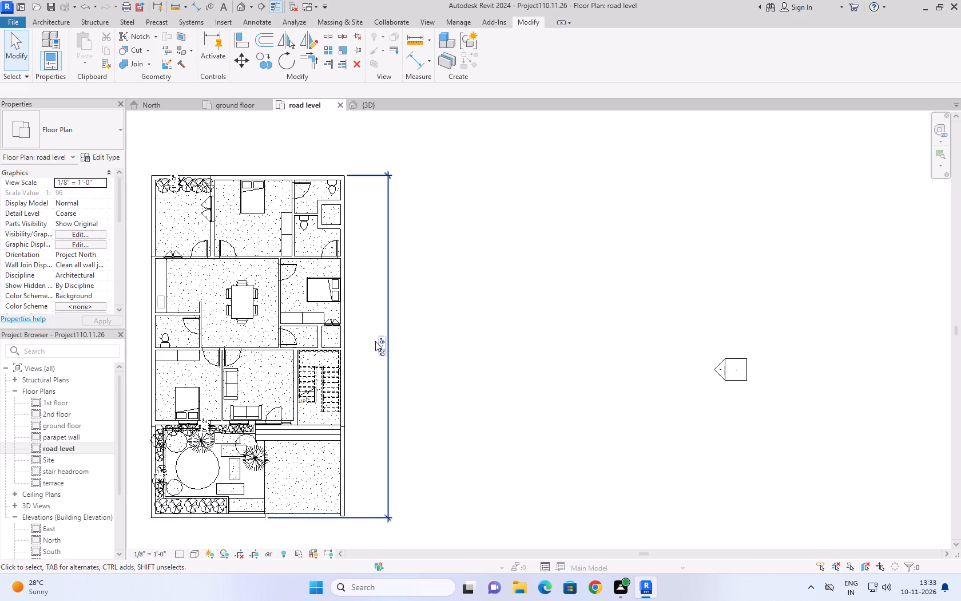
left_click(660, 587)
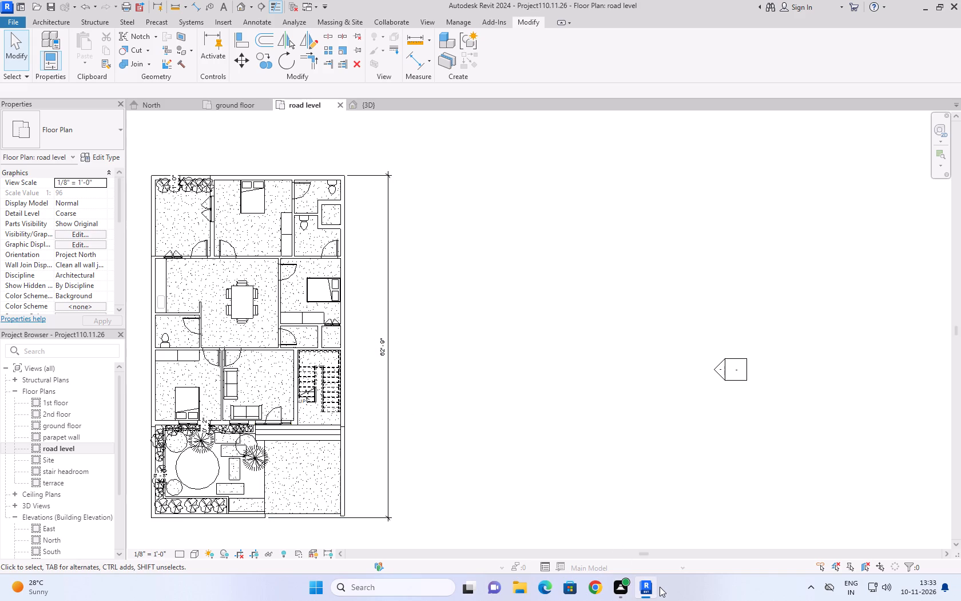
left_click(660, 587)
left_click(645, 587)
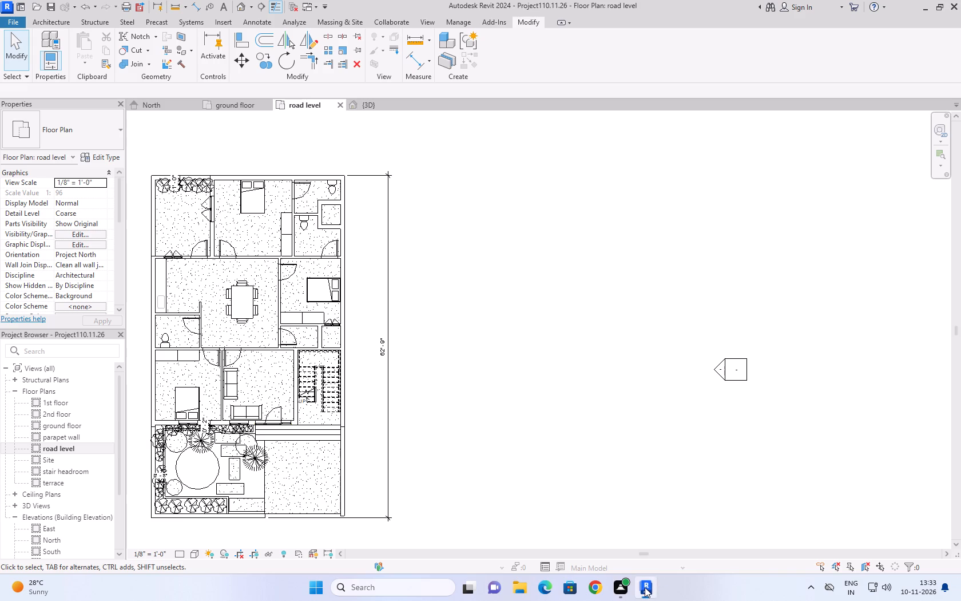
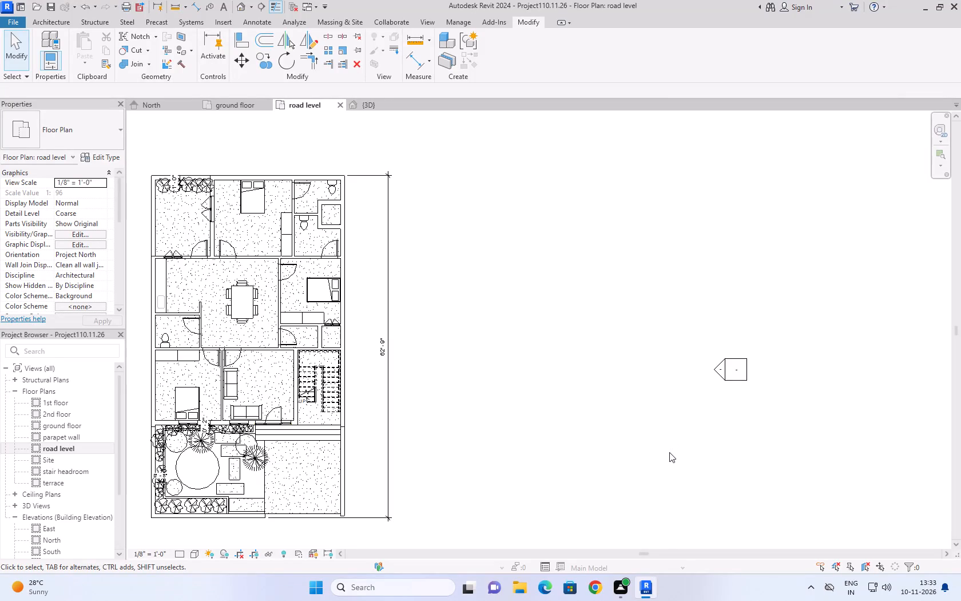
Examine the garden and parking layout in the 3bhk reference image beside the road level plan.
scroll(581, 227, "down", 3)
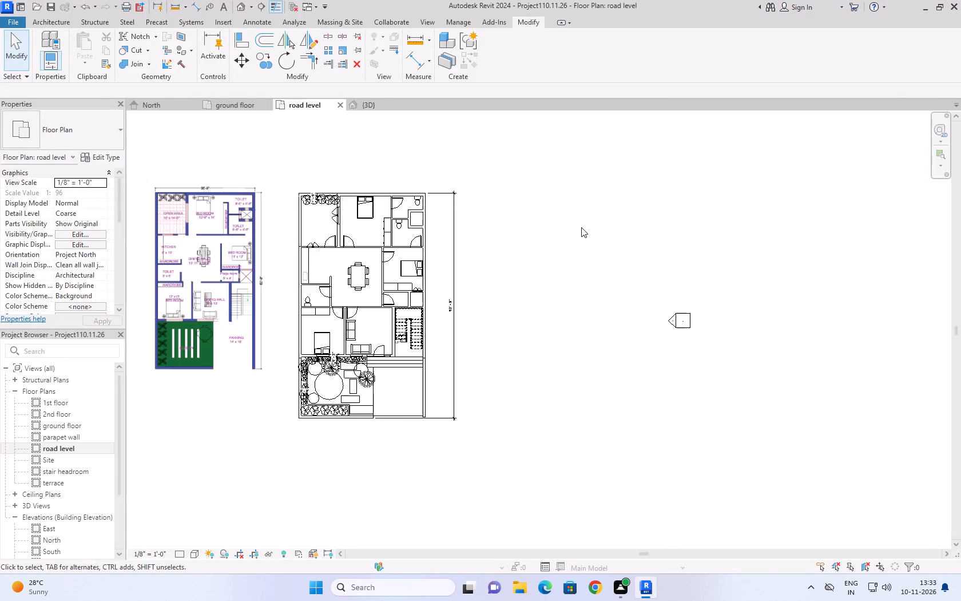
scroll(581, 227, "down", 4)
scroll(364, 290, "up", 4)
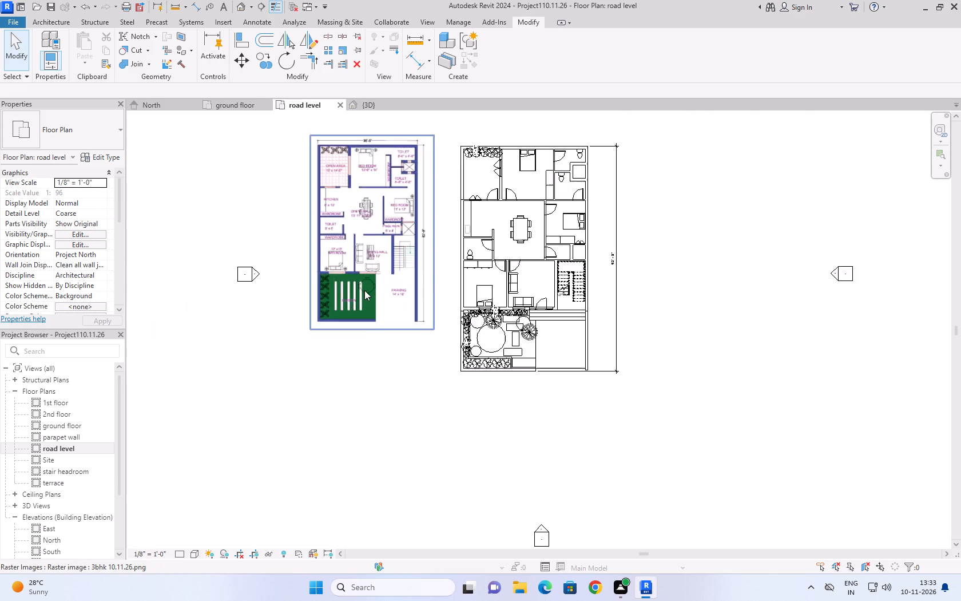
scroll(364, 290, "up", 4)
middle_click_drag(300, 373, 211, 453)
scroll(211, 453, "down", 3)
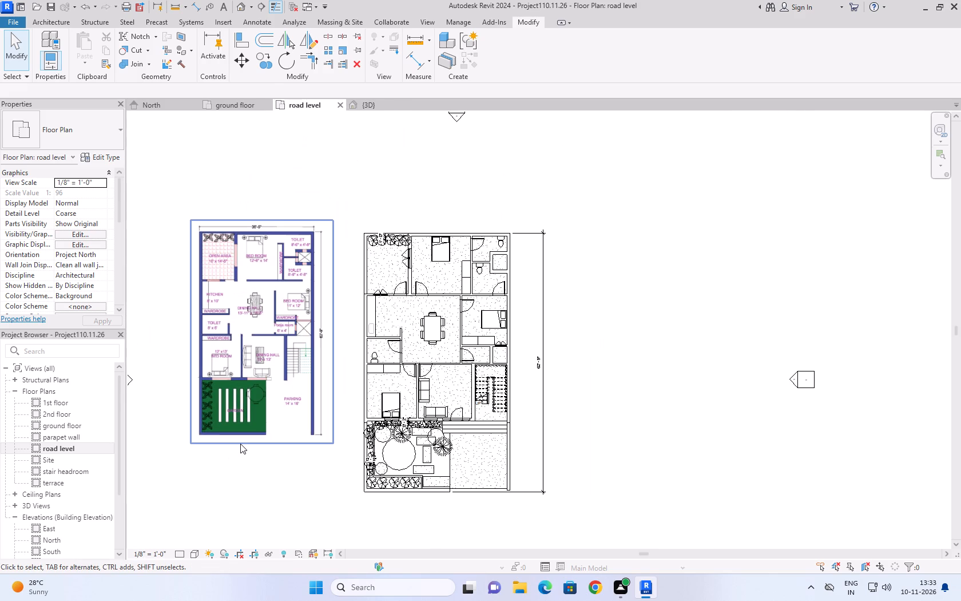
scroll(247, 416, "up", 7)
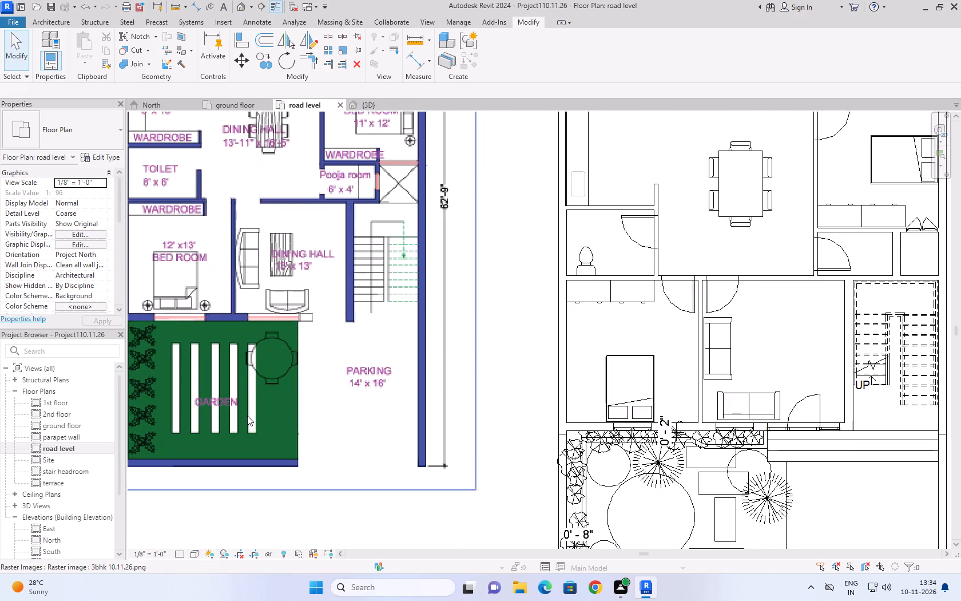
scroll(242, 377, "down", 4)
left_click(267, 472)
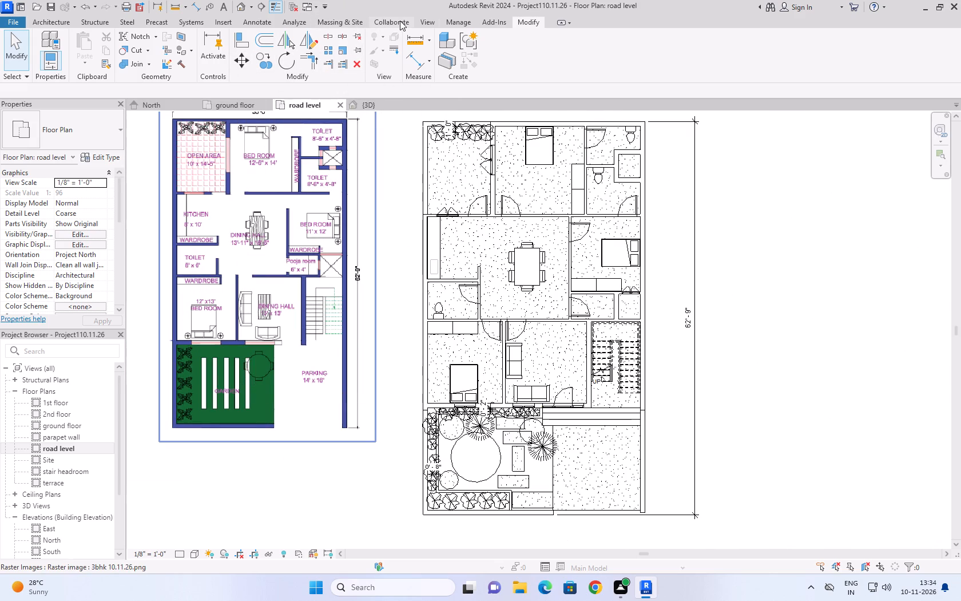
Load the Table-Dining Round w Chairs family from the Furniture > Tables library folder for component placement.
left_click(428, 20)
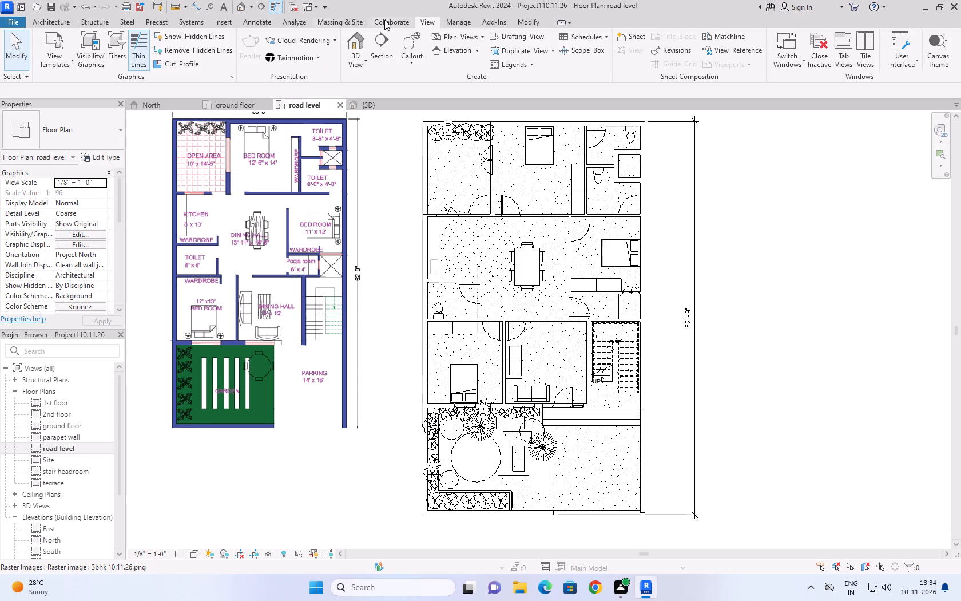
left_click(226, 18)
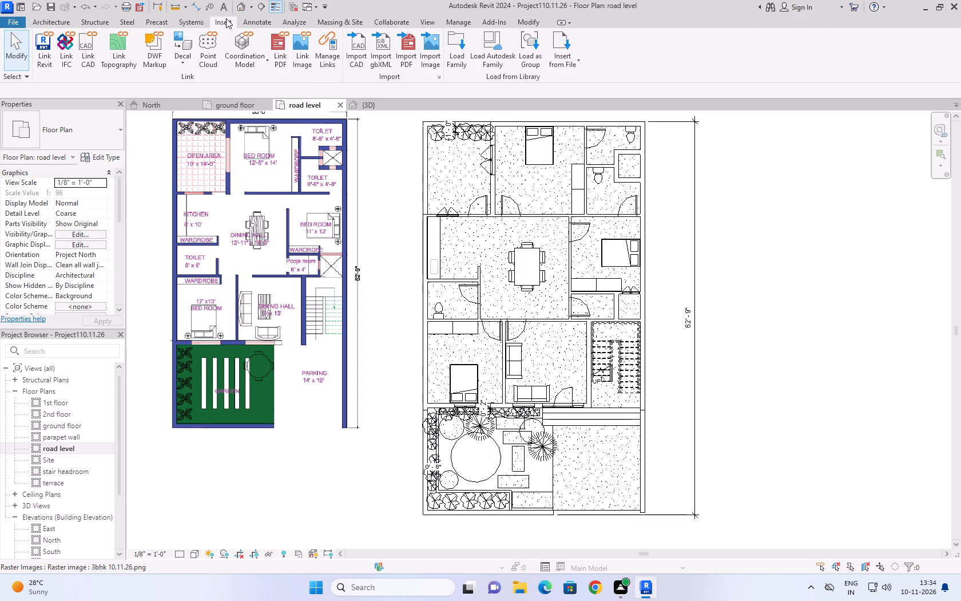
left_click(65, 21)
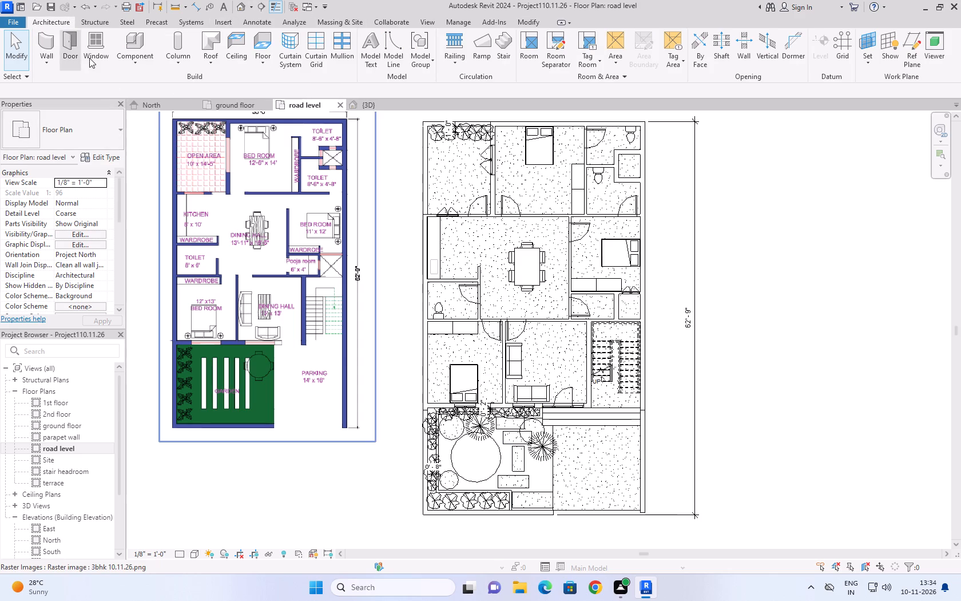
left_click(134, 68)
left_click(149, 89)
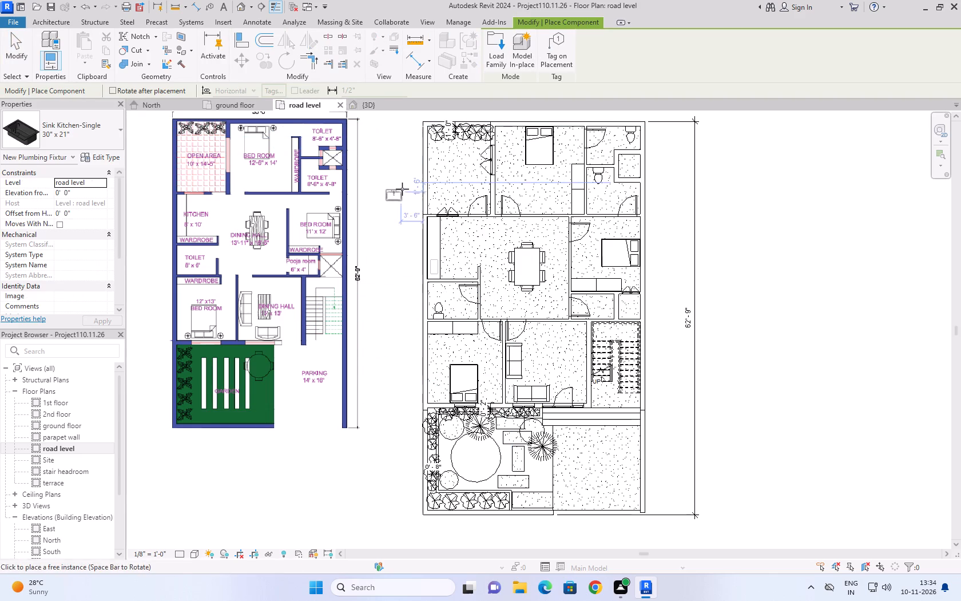
left_click(501, 45)
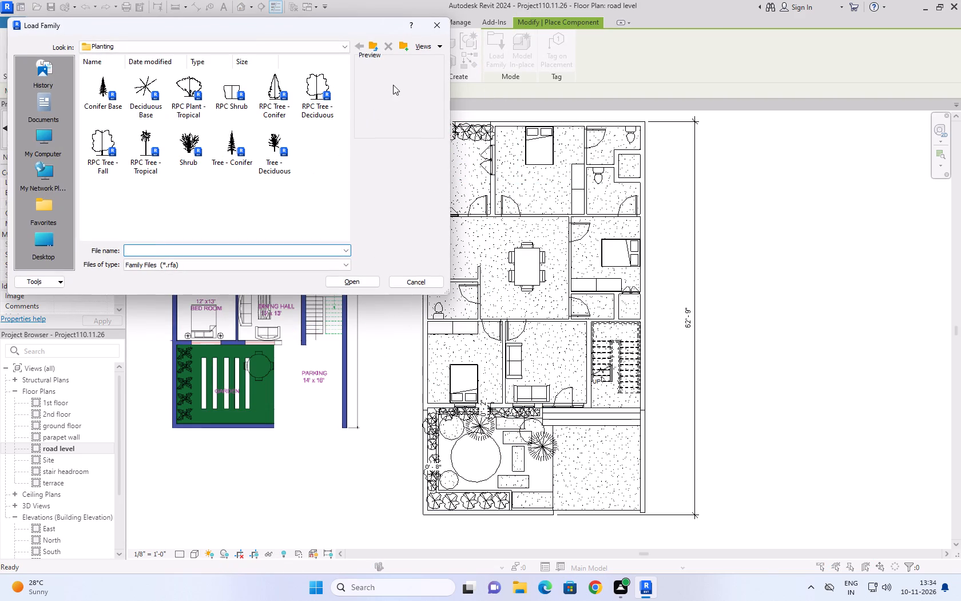
left_click(373, 49)
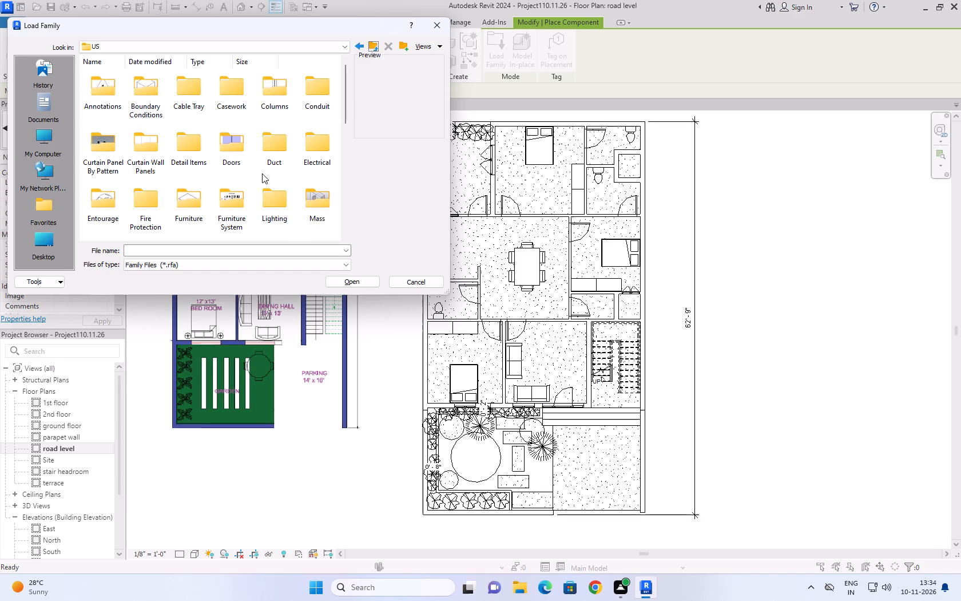
scroll(262, 173, "down", 4)
scroll(262, 173, "up", 3)
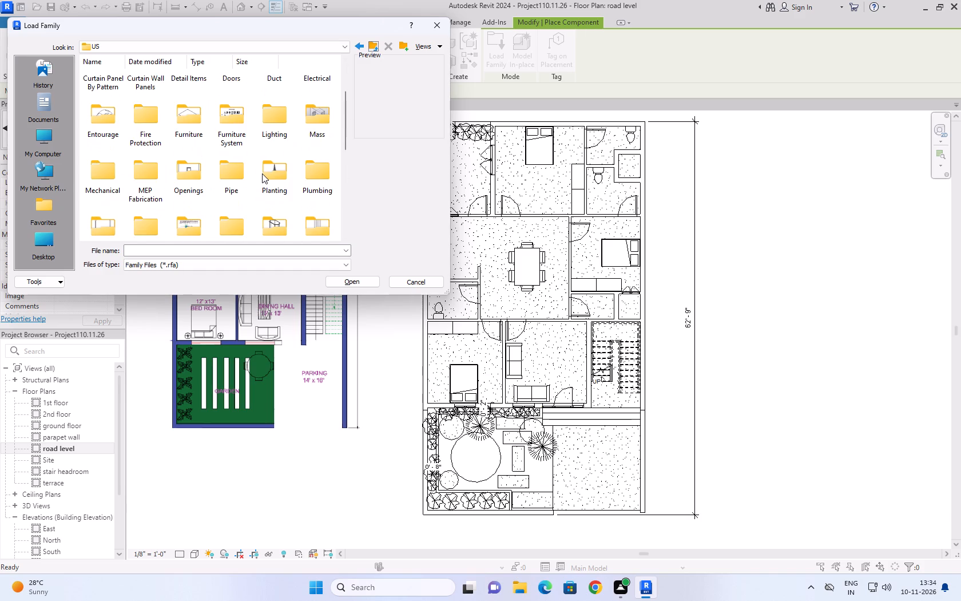
scroll(262, 173, "down", 1)
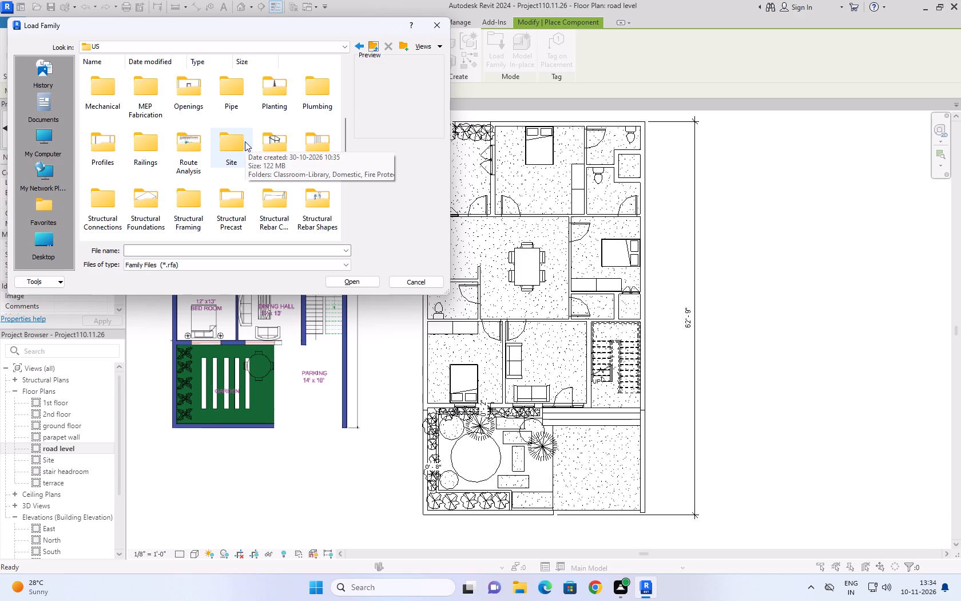
scroll(253, 129, "up", 1)
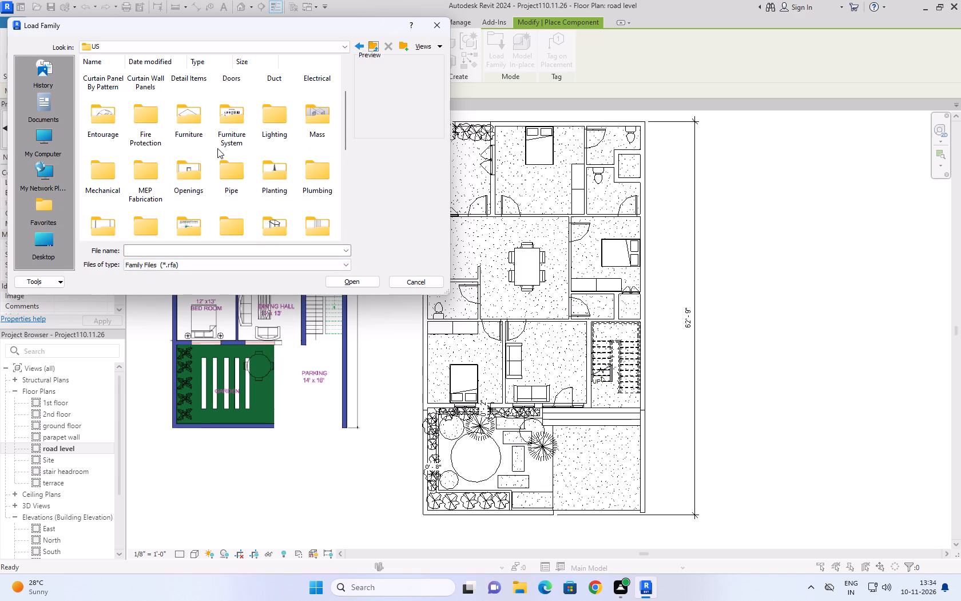
middle_click_drag(217, 148, 205, 200)
scroll(251, 153, "up", 1)
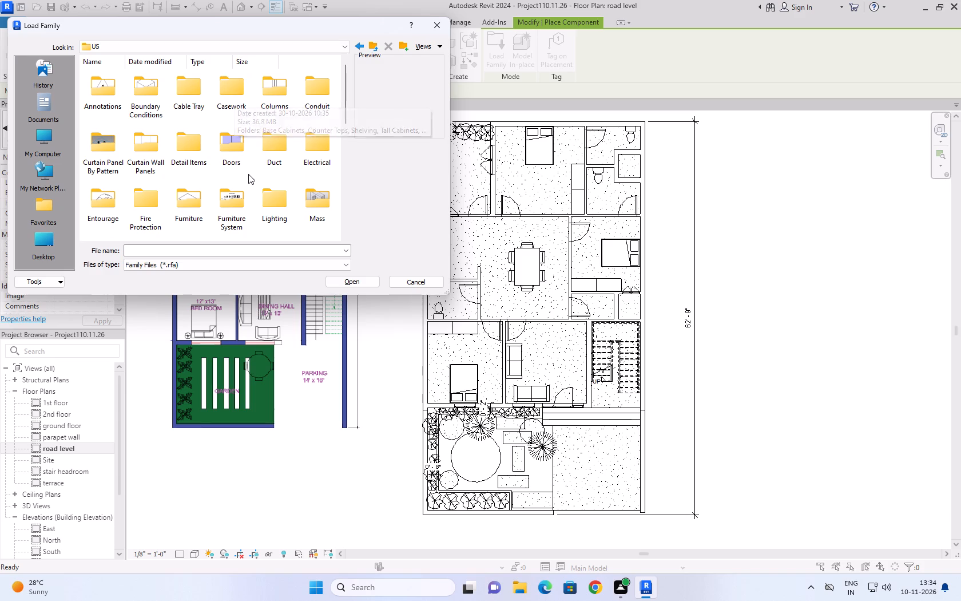
scroll(248, 174, "down", 1)
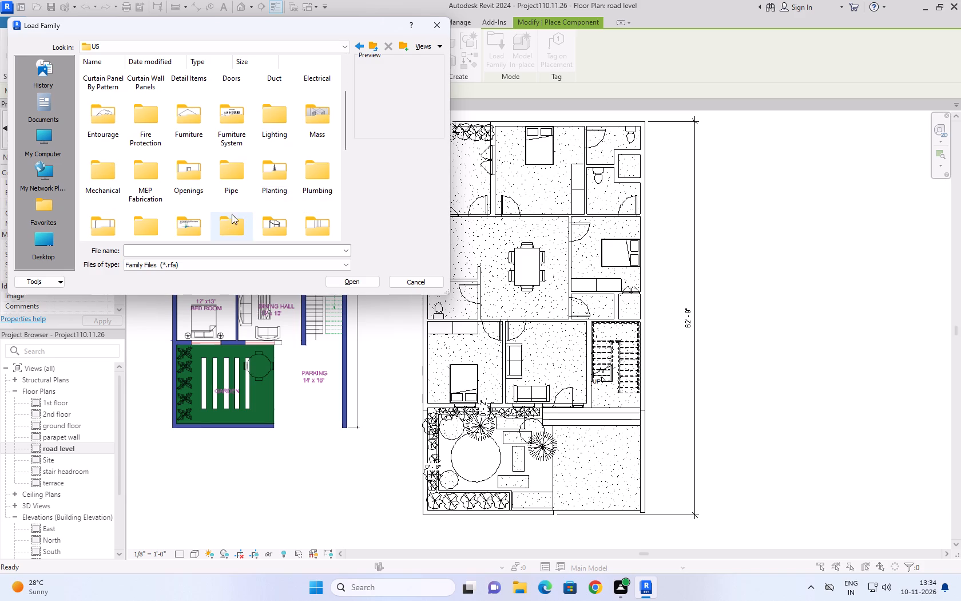
double_click(184, 122)
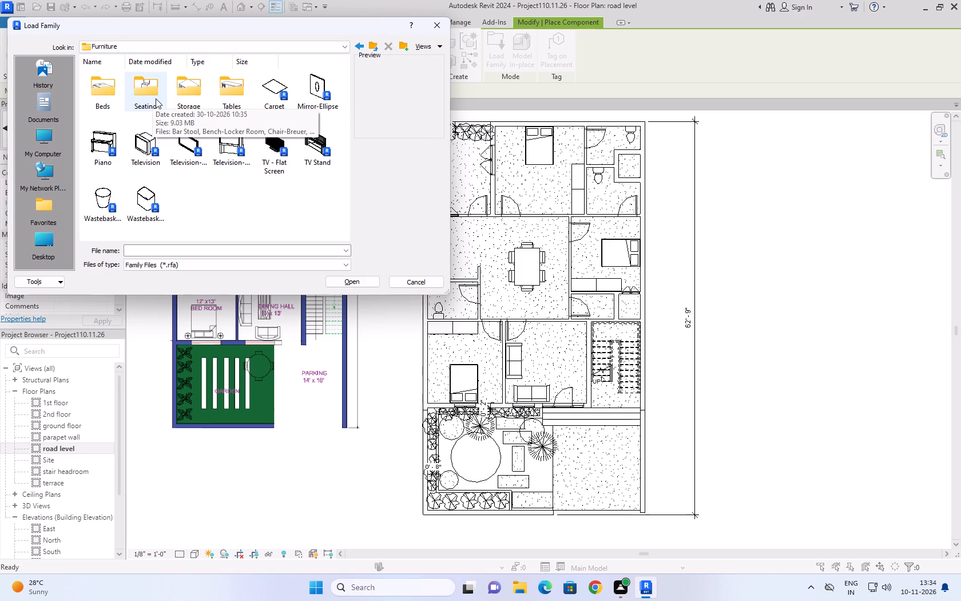
double_click(233, 88)
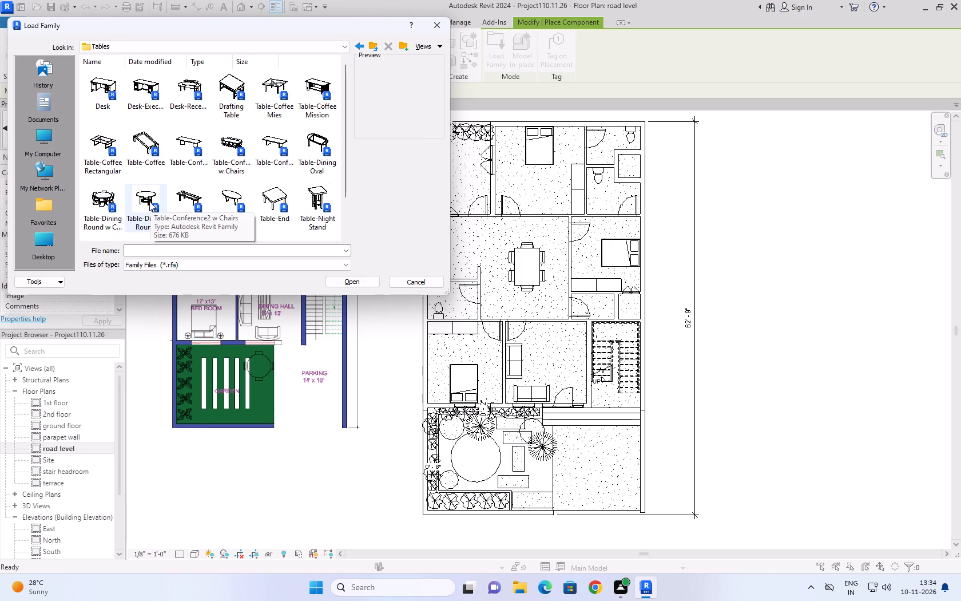
left_click(117, 197)
left_click(347, 277)
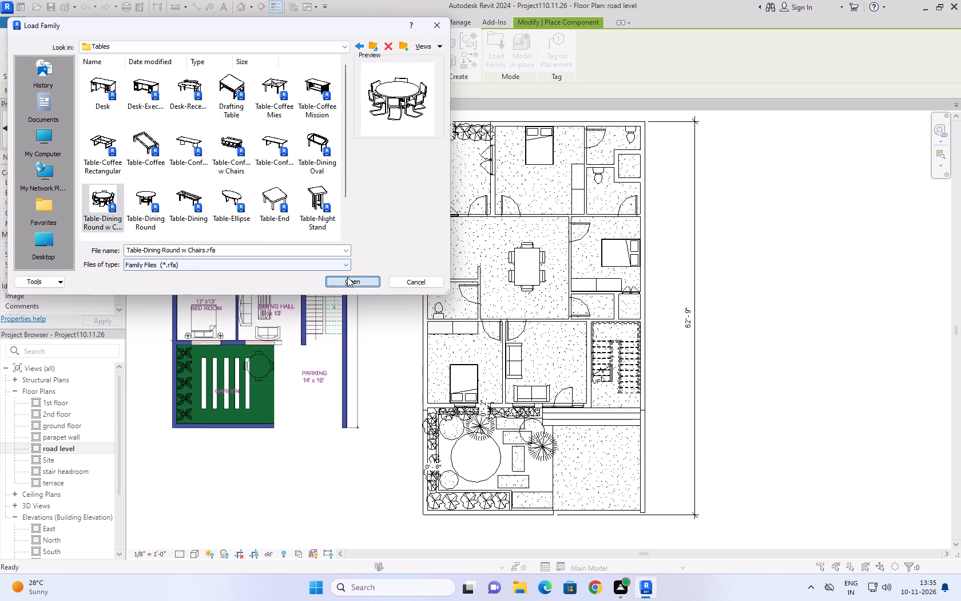
Place the 36" diameter round dining table with chairs at the centre of the front garden's circular lawn.
scroll(485, 467, "up", 3)
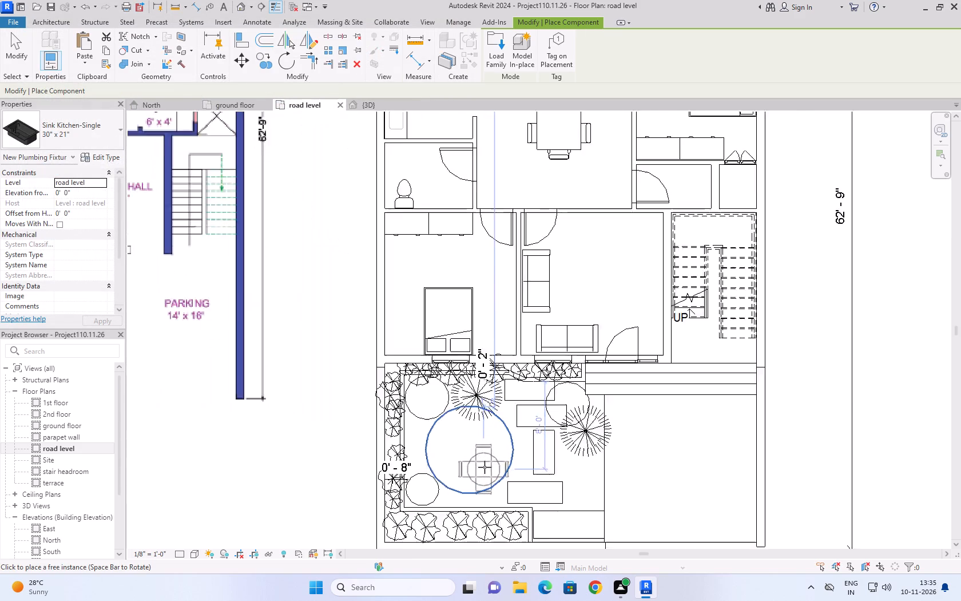
scroll(485, 467, "up", 3)
left_click(462, 450)
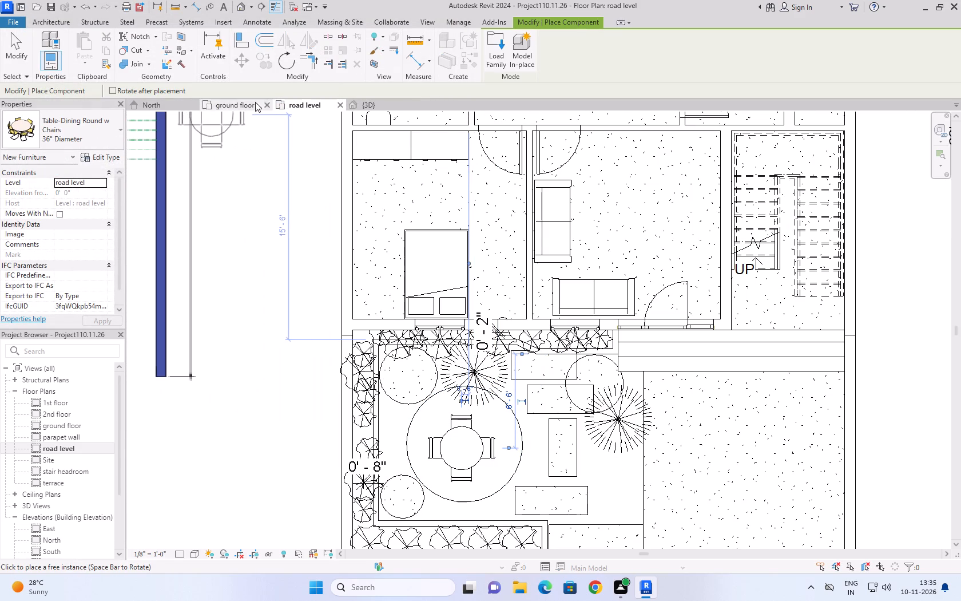
Review the dining table on the garden's circular lawn, with the surrounding planters and paving, in the 3D view.
left_click(359, 106)
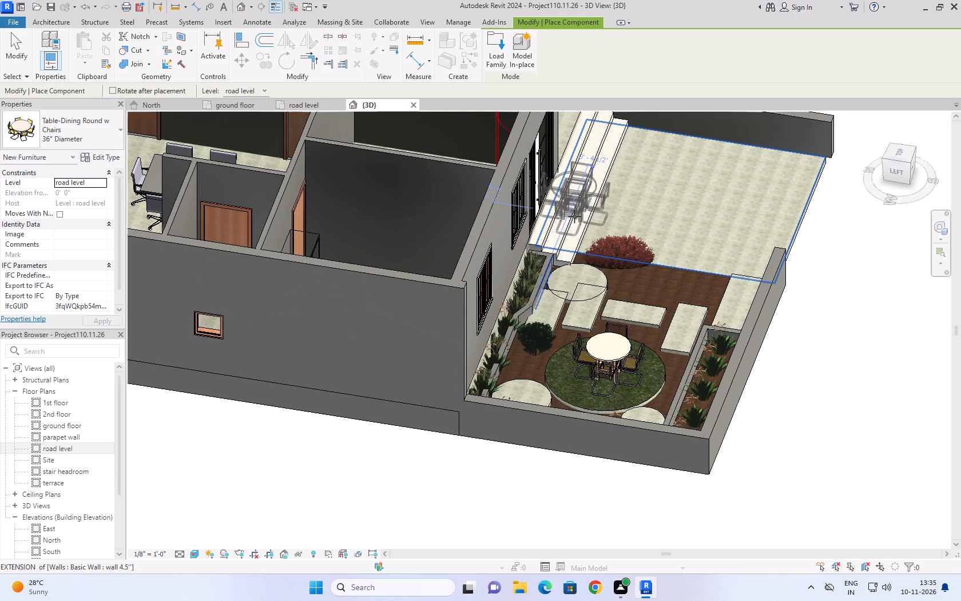
middle_click_drag(575, 216, 325, 302, "shift")
scroll(576, 216, "down", 1, "shift")
scroll(325, 302, "down", 3)
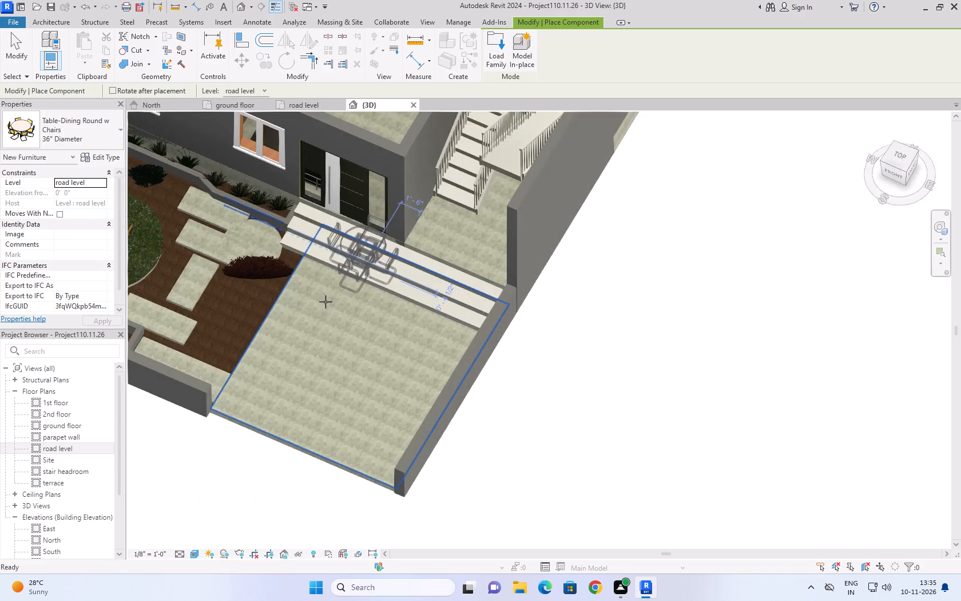
scroll(331, 359, "down", 1)
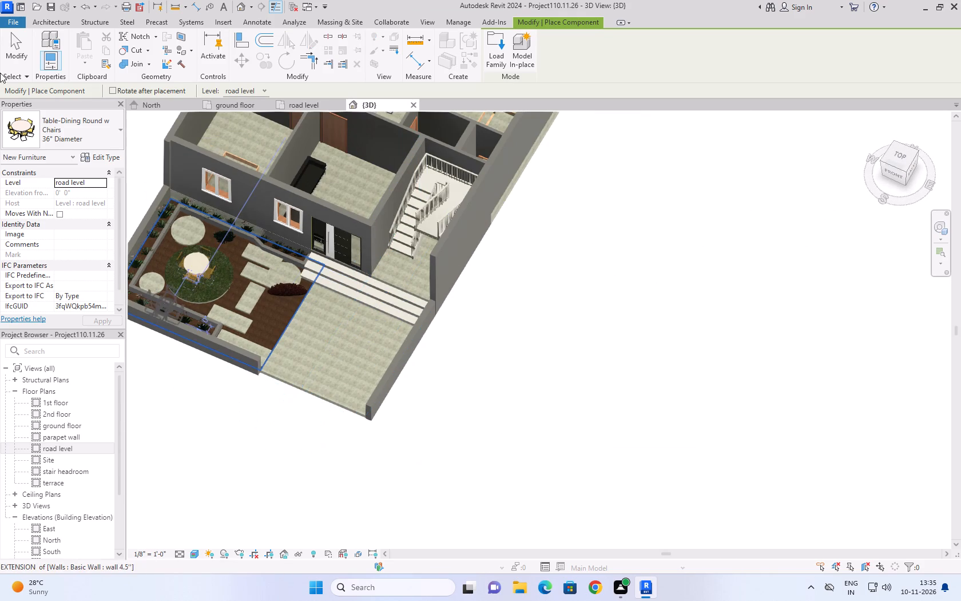
left_click(9, 46)
middle_click_drag(250, 416, 244, 372, "shift")
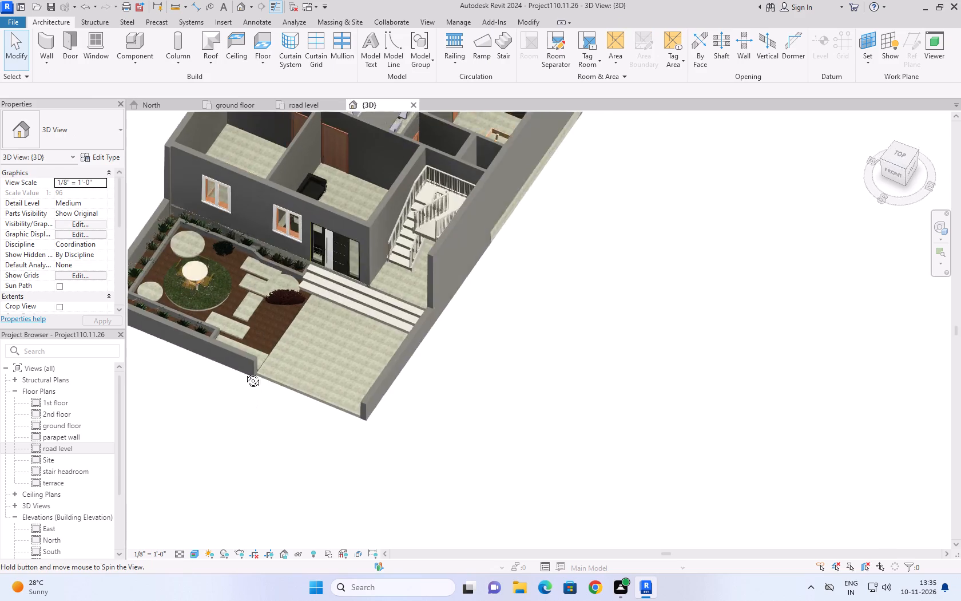
middle_click_drag(244, 372, 211, 236, "shift")
scroll(170, 254, "up", 6)
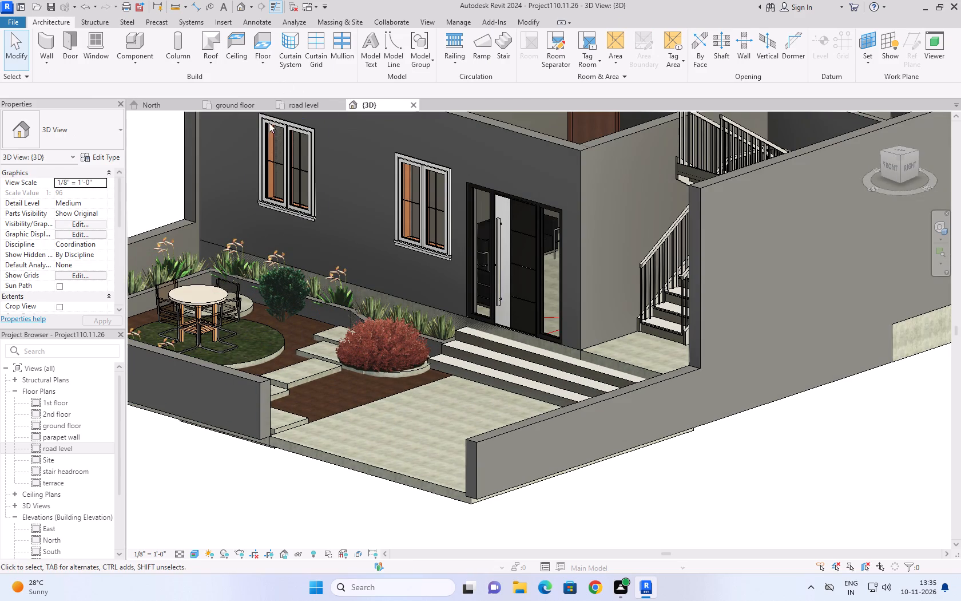
left_click(14, 33)
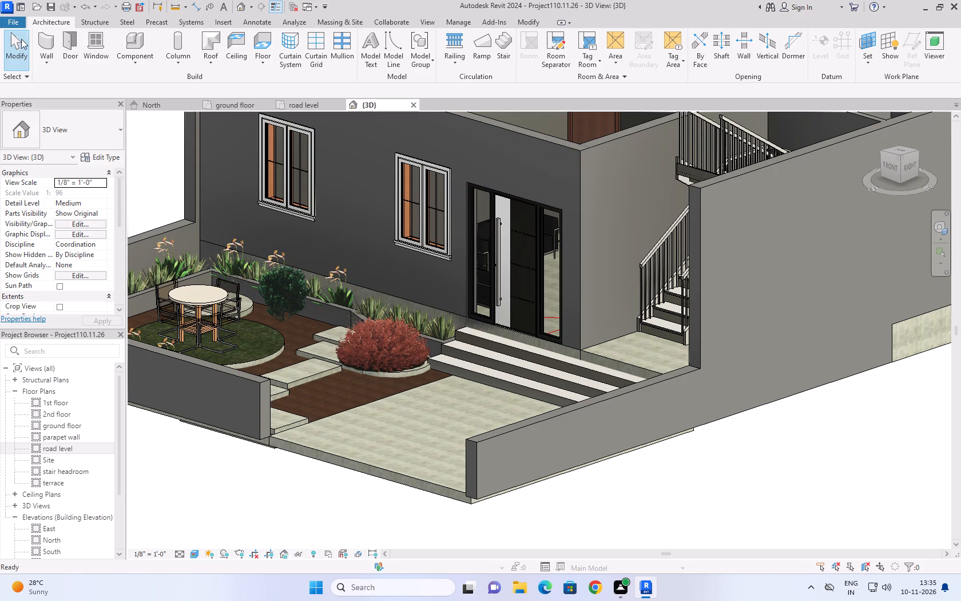
middle_click_drag(332, 223, 281, 335, "shift")
scroll(238, 287, "down", 4)
scroll(198, 186, "up", 5)
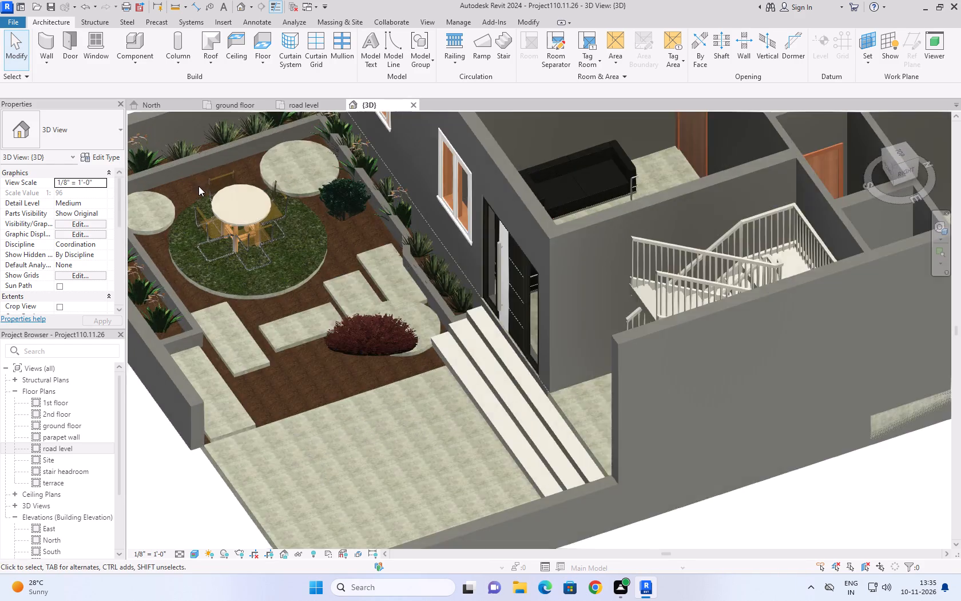
scroll(198, 186, "up", 3)
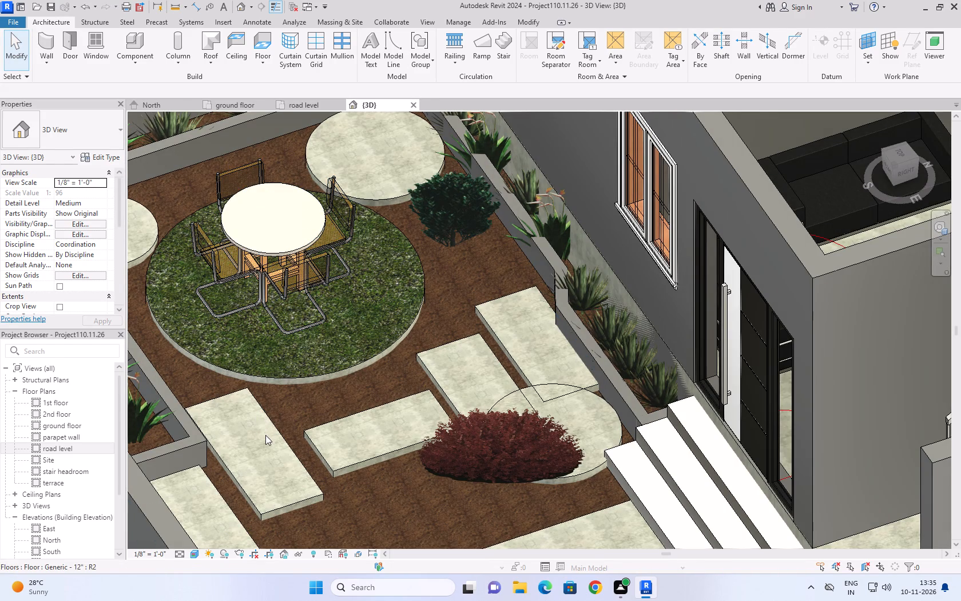
scroll(360, 352, "down", 3)
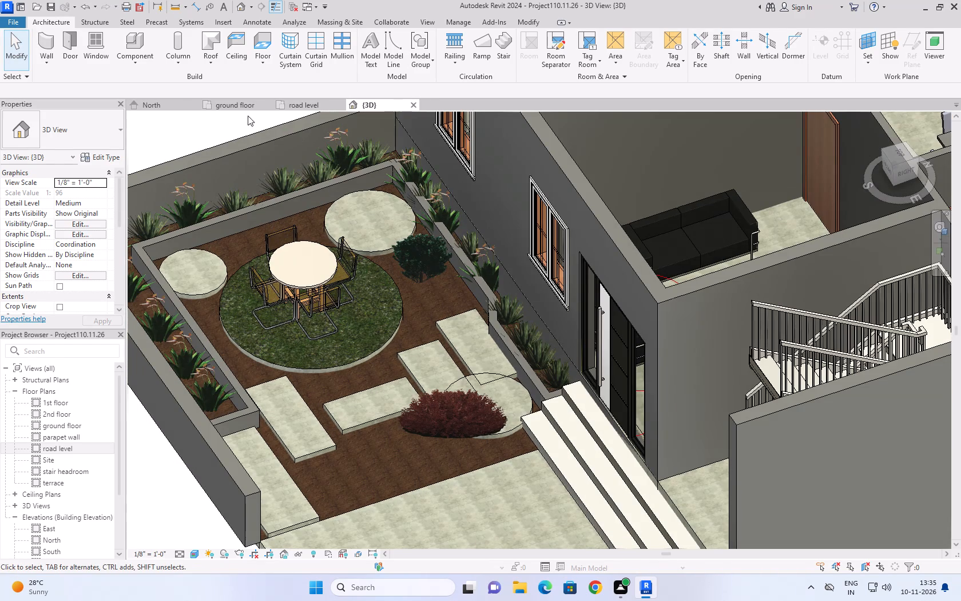
left_click(303, 101)
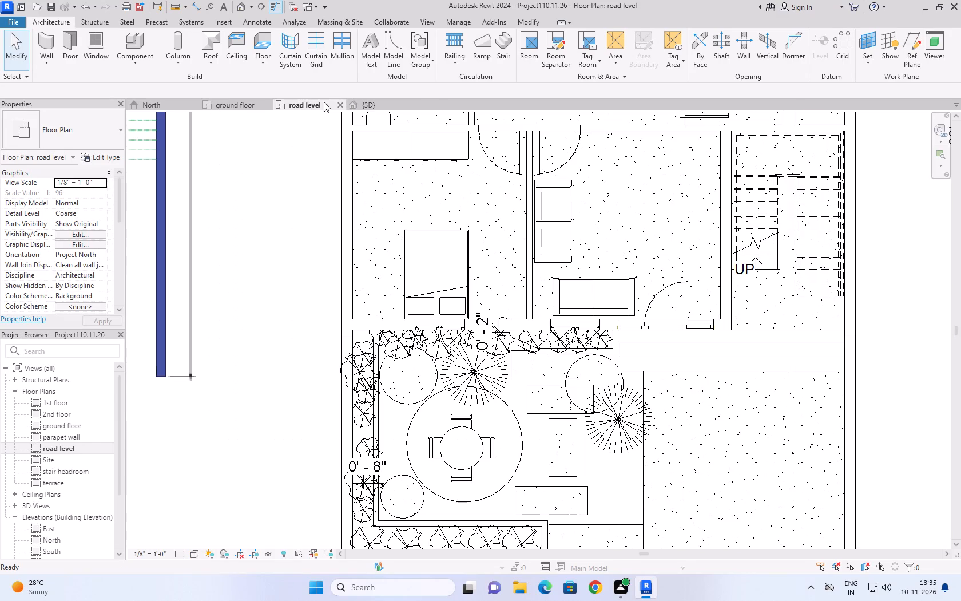
left_click(370, 104)
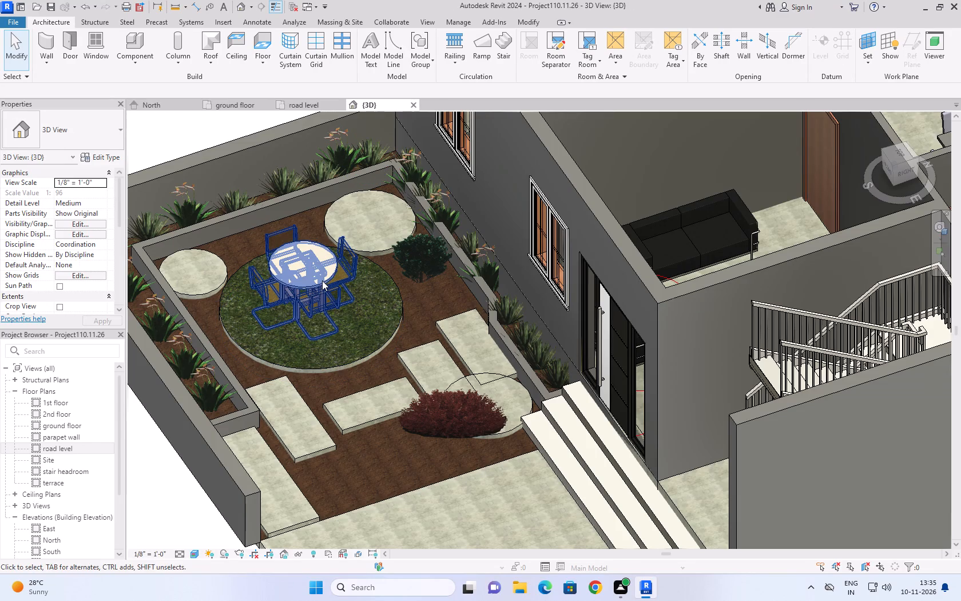
left_click(322, 280)
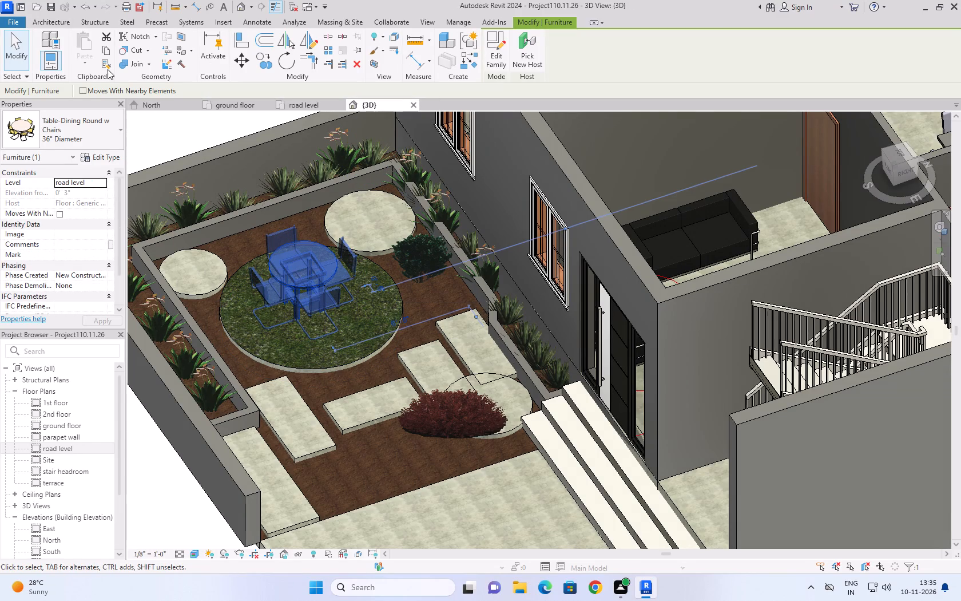
left_click(25, 49)
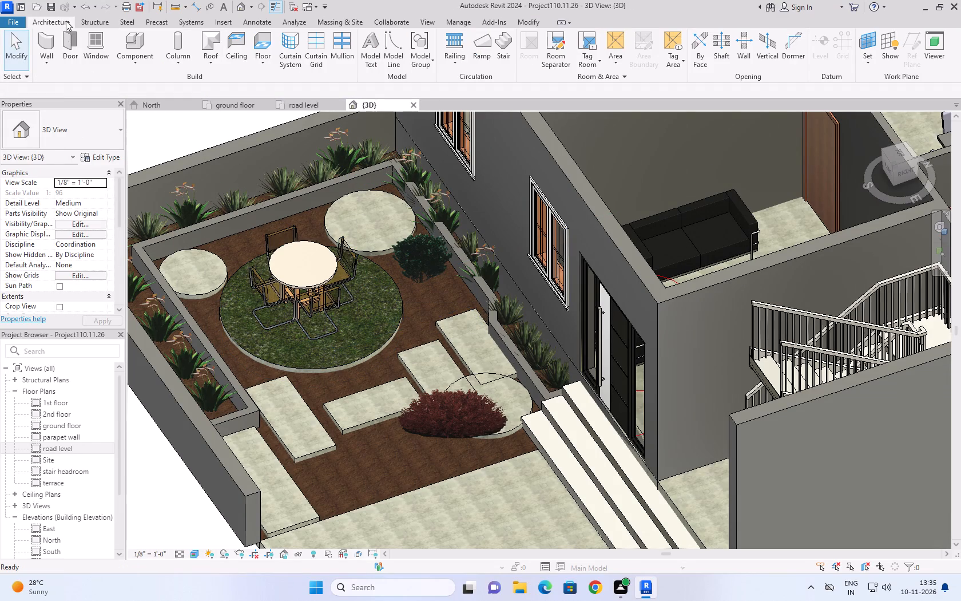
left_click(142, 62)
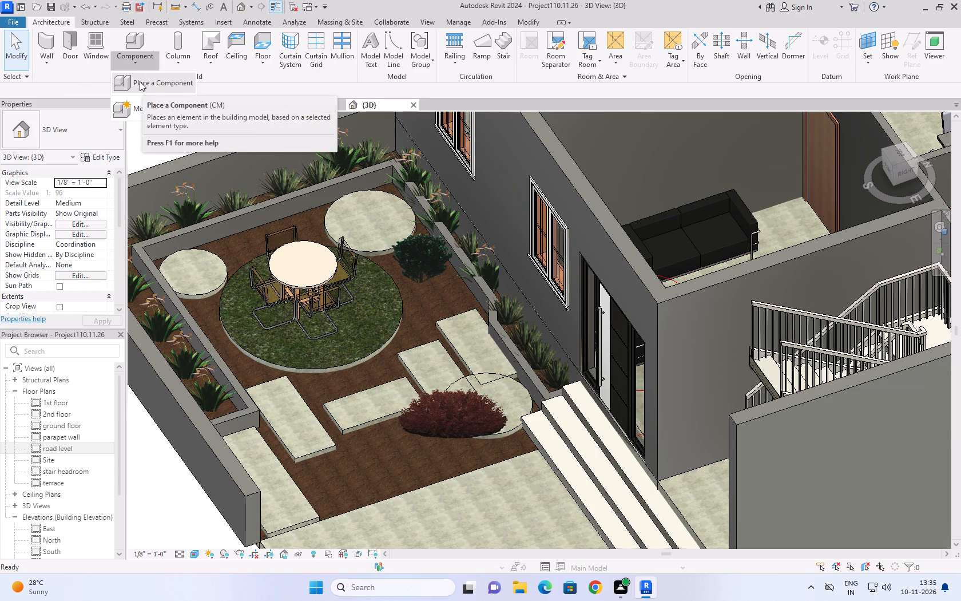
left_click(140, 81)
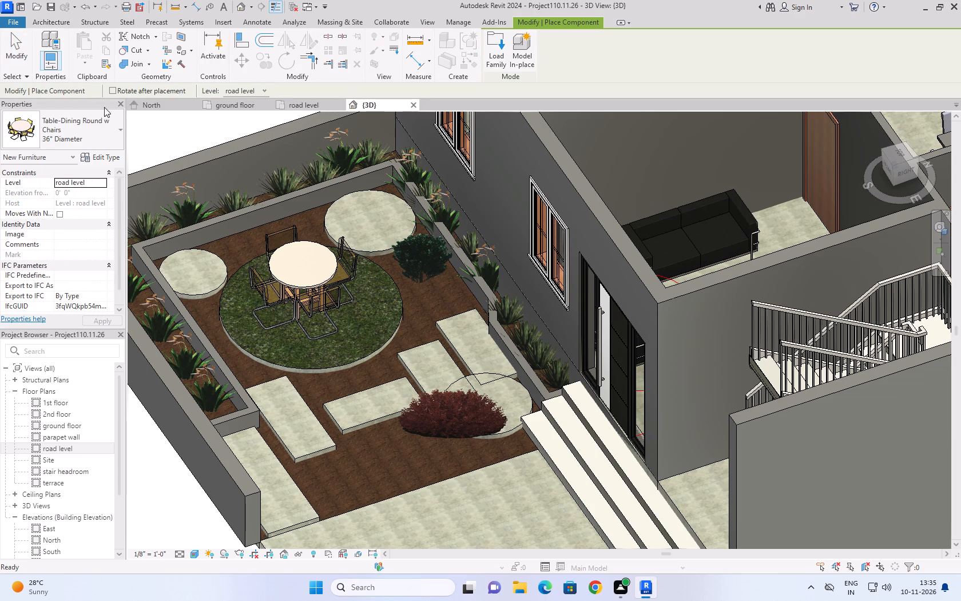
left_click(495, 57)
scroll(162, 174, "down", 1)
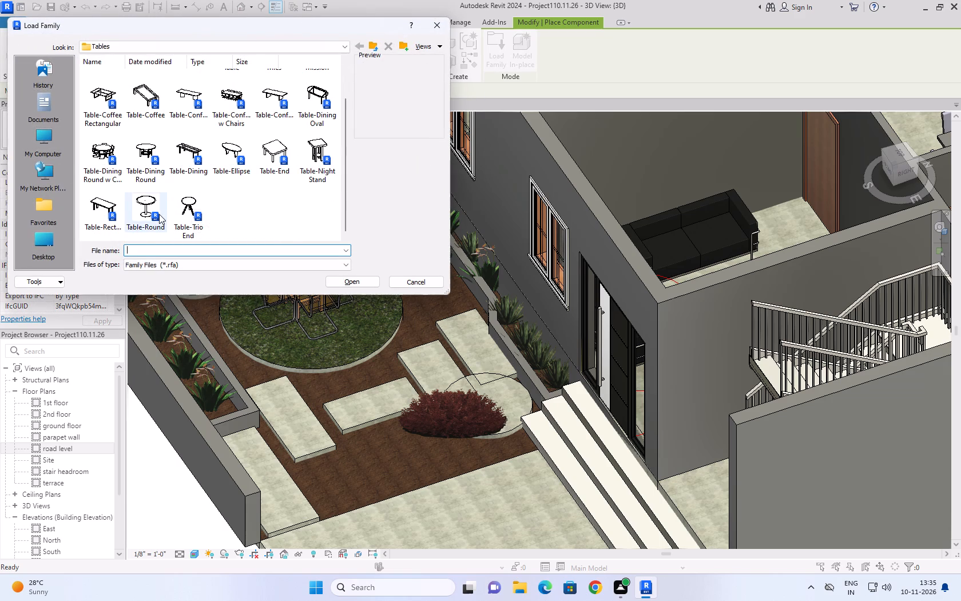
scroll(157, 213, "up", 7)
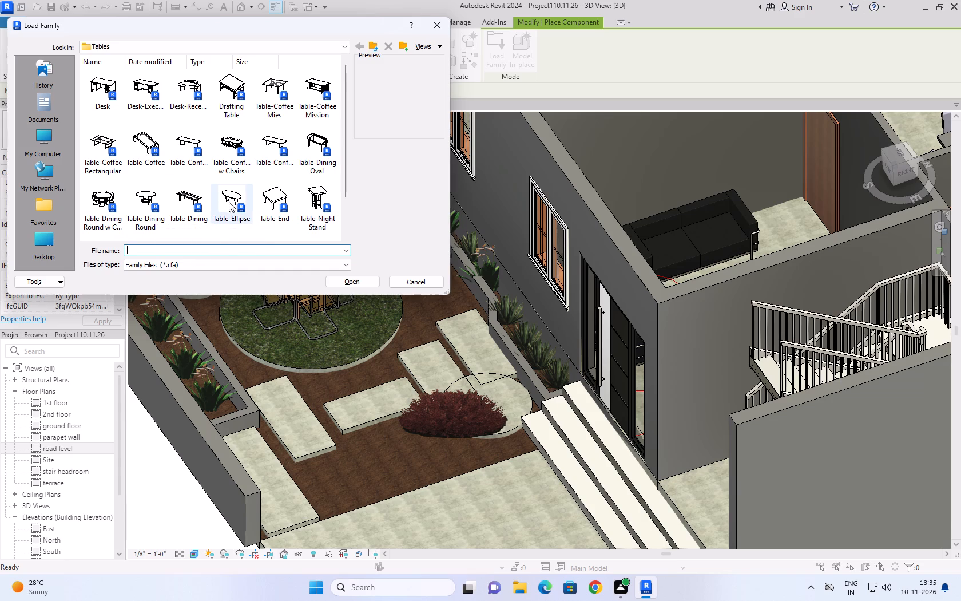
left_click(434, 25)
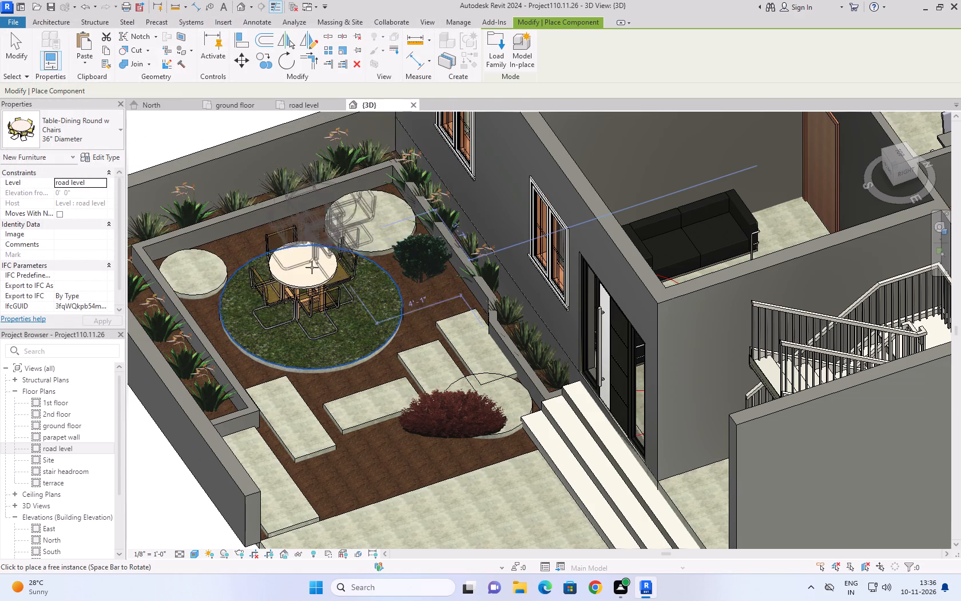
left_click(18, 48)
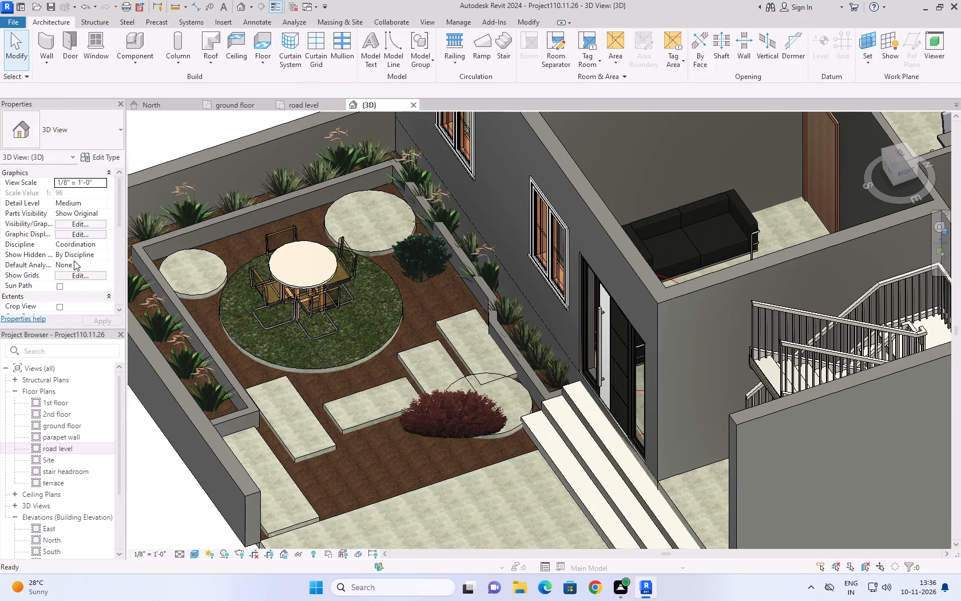
Delete the 36" diameter round dining table with chairs from the front garden's circular lawn.
left_click(307, 284)
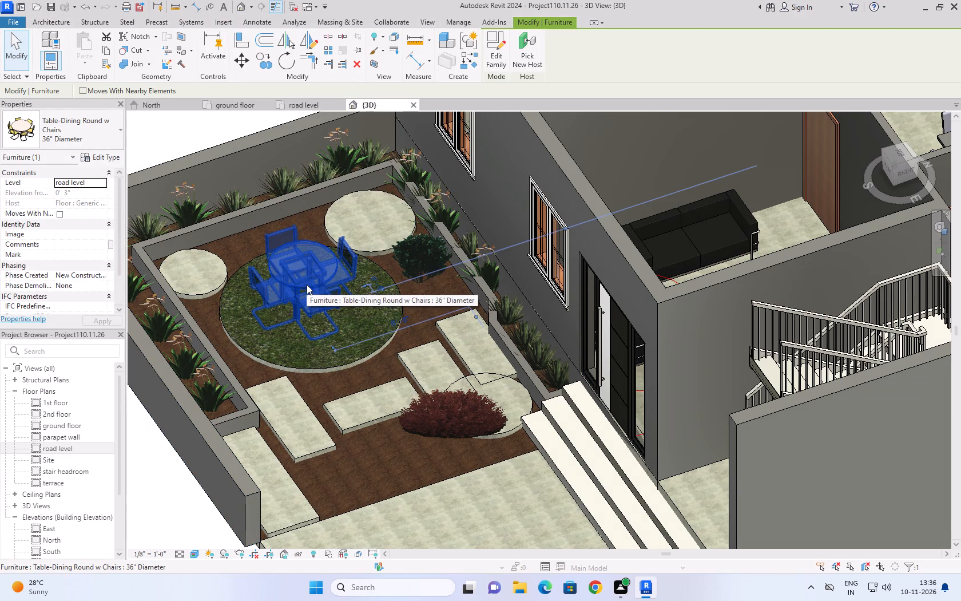
key("Delete")
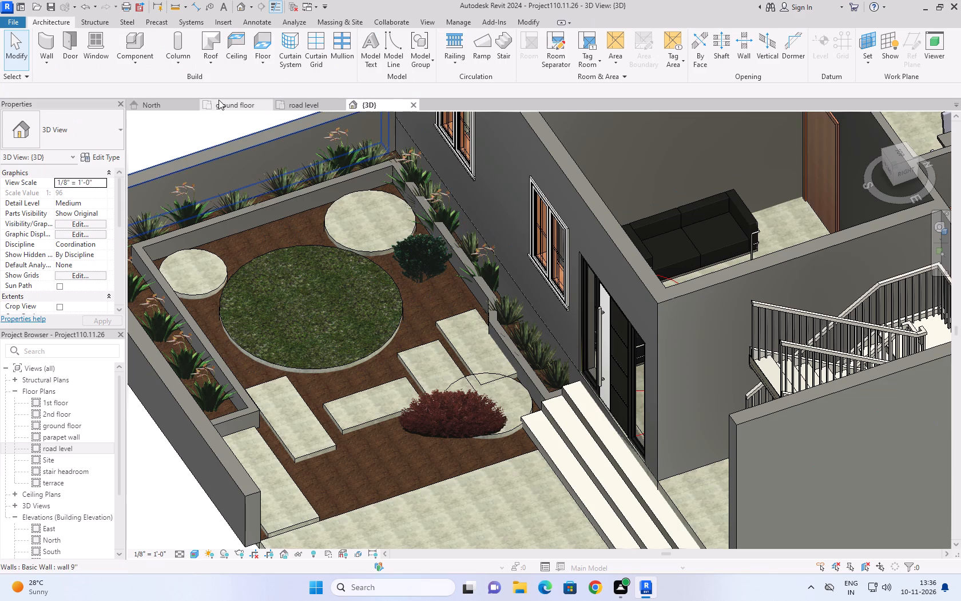
Load the Table-Ellipse family from the Tables folder and place the 72" x 36" table at the circular lawn's centre in the road level plan.
left_click(321, 101)
scroll(258, 335, "down", 3)
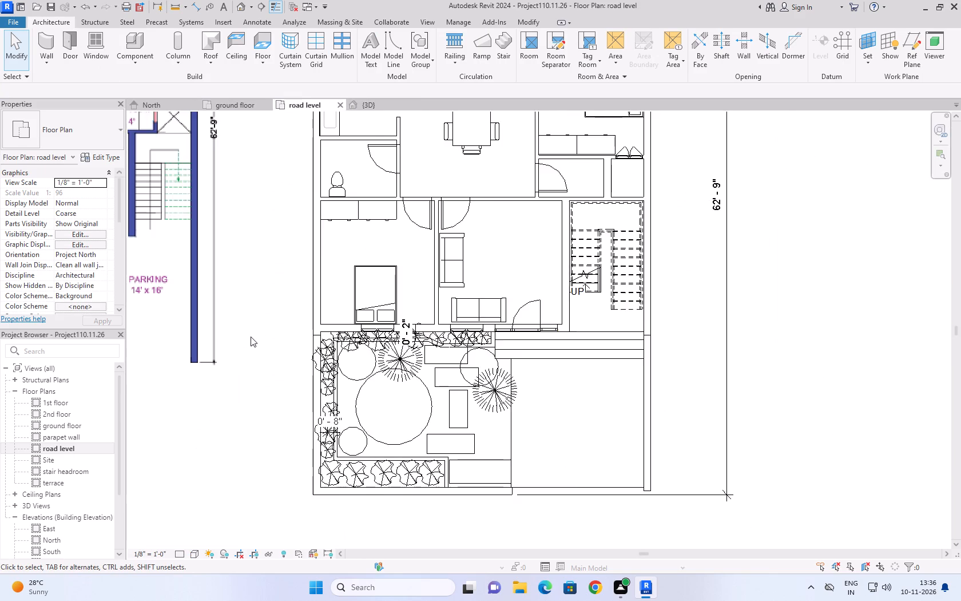
scroll(251, 338, "up", 3)
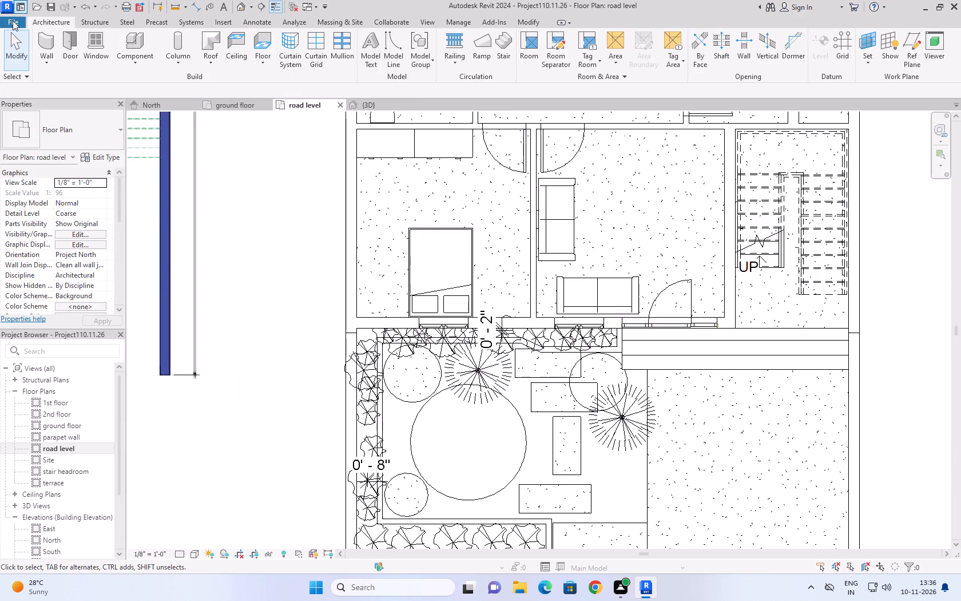
left_click(145, 70)
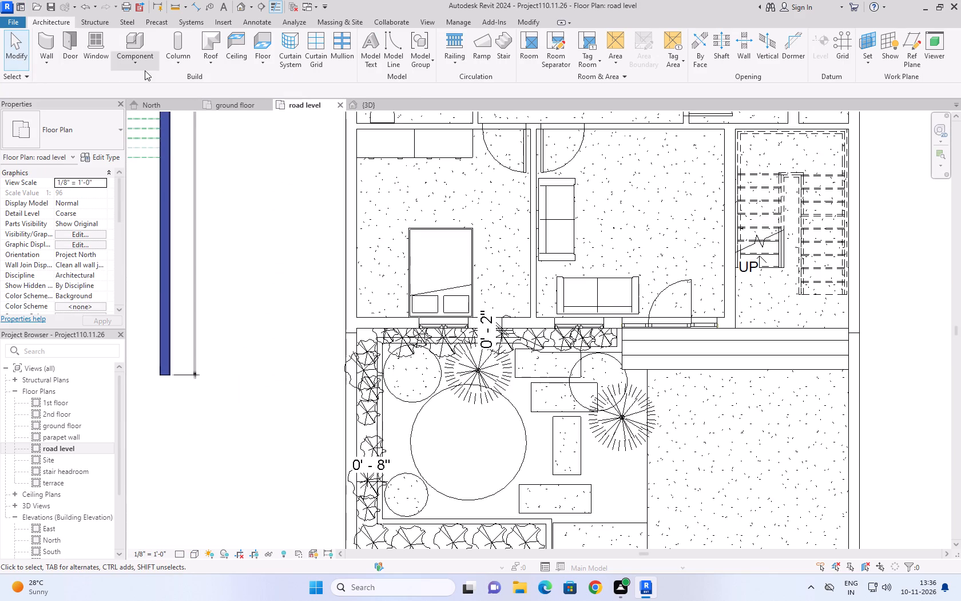
left_click(149, 74)
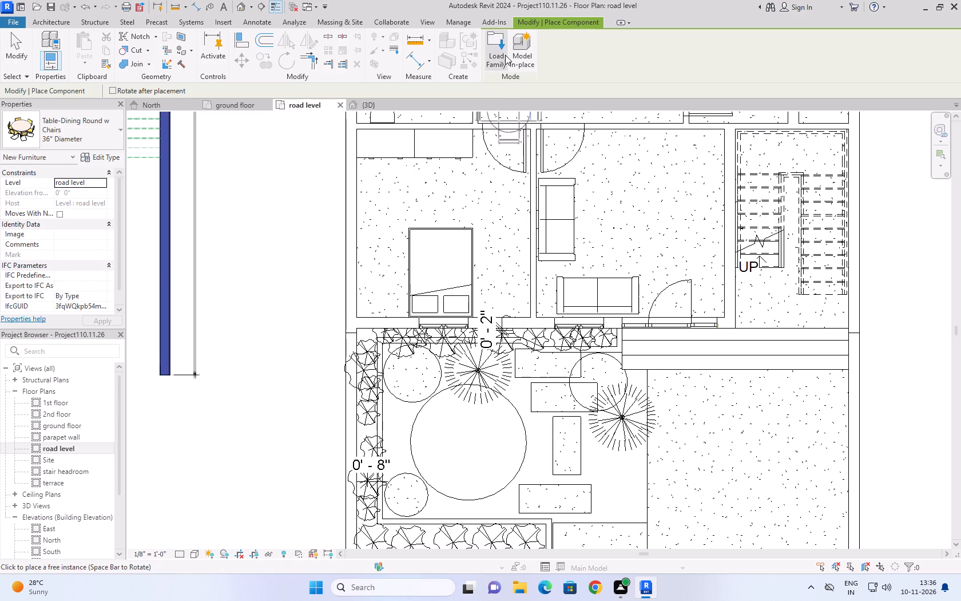
left_click(500, 48)
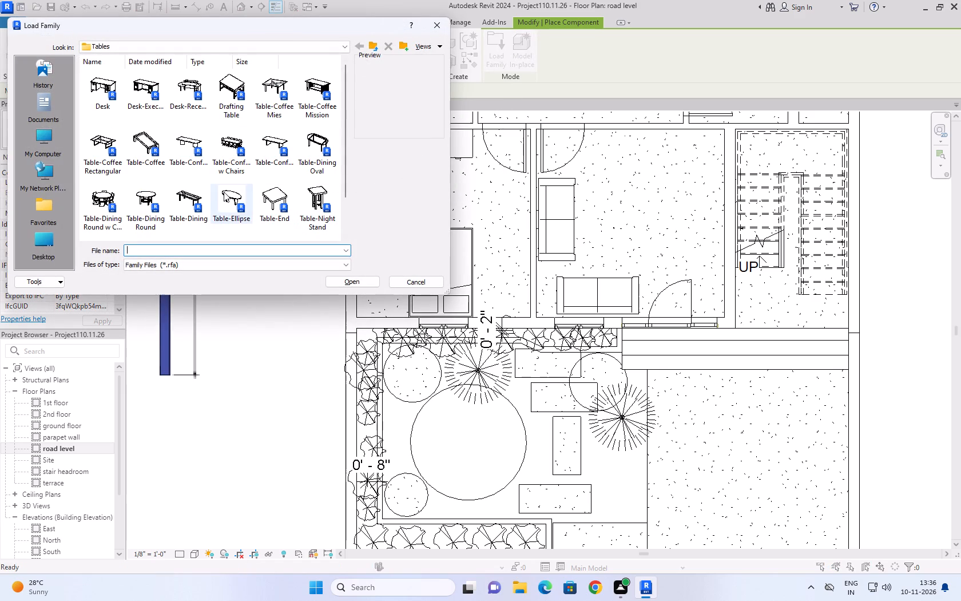
left_click(144, 199)
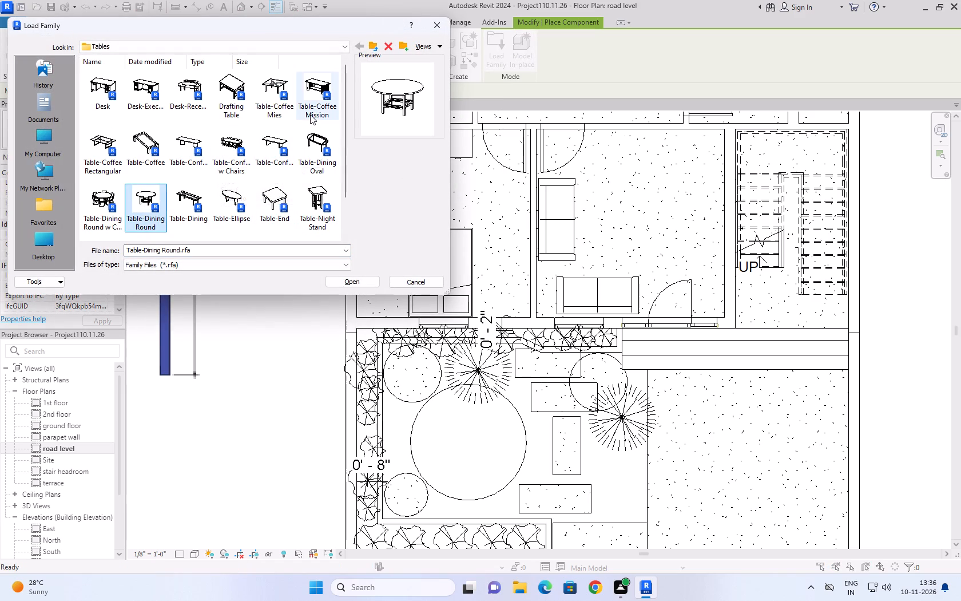
left_click(263, 188)
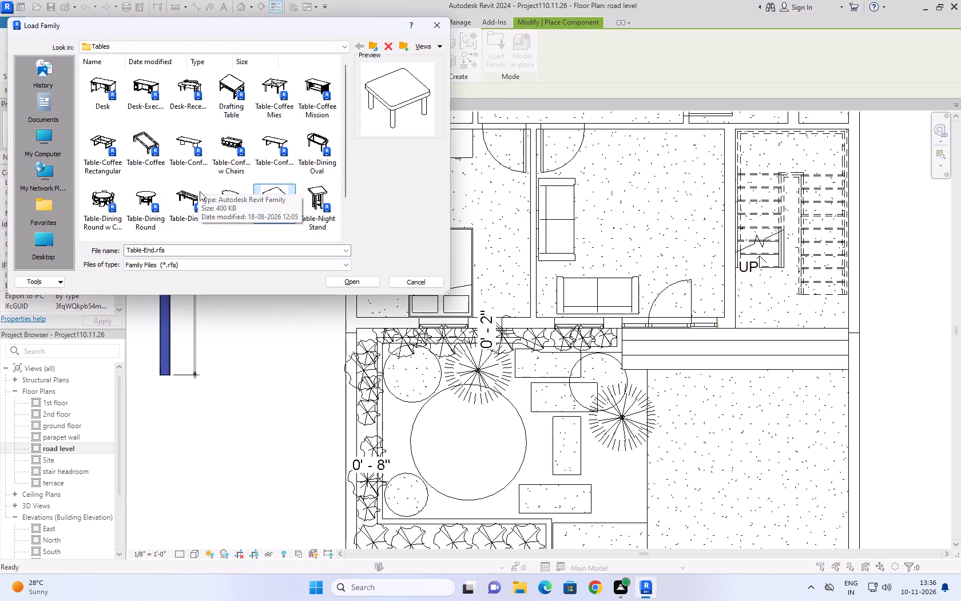
left_click(205, 196)
left_click(220, 185)
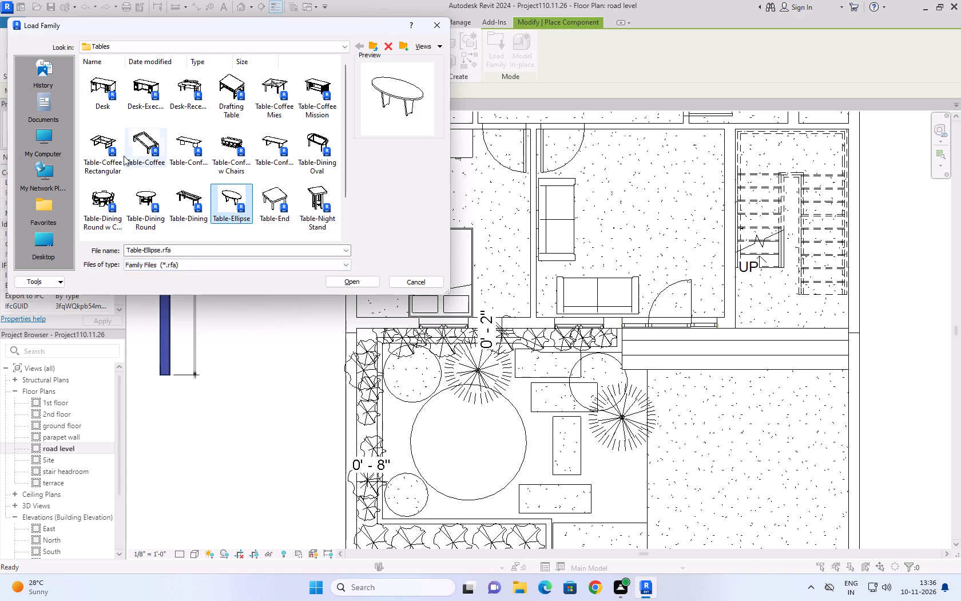
left_click(340, 278)
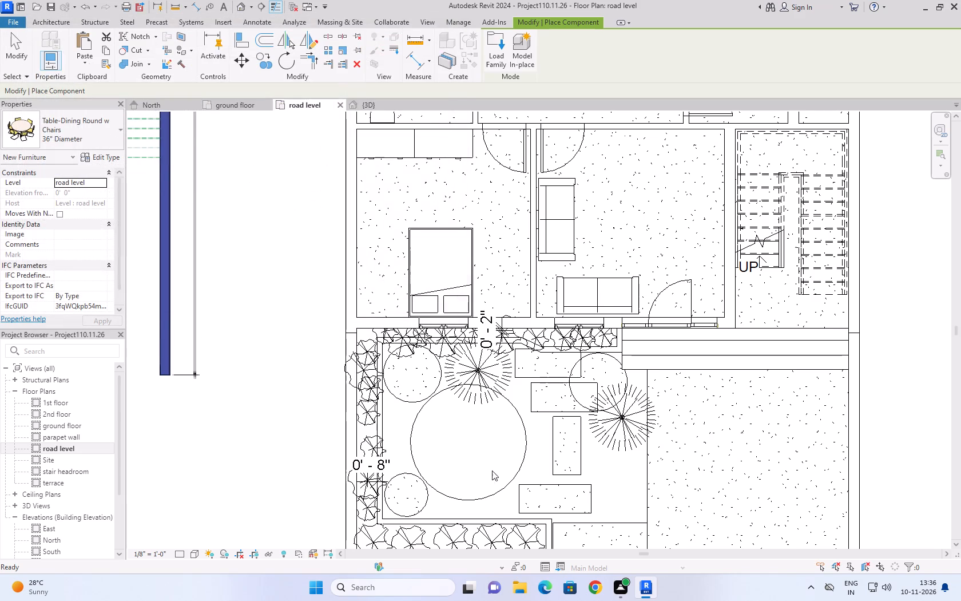
left_click(464, 445)
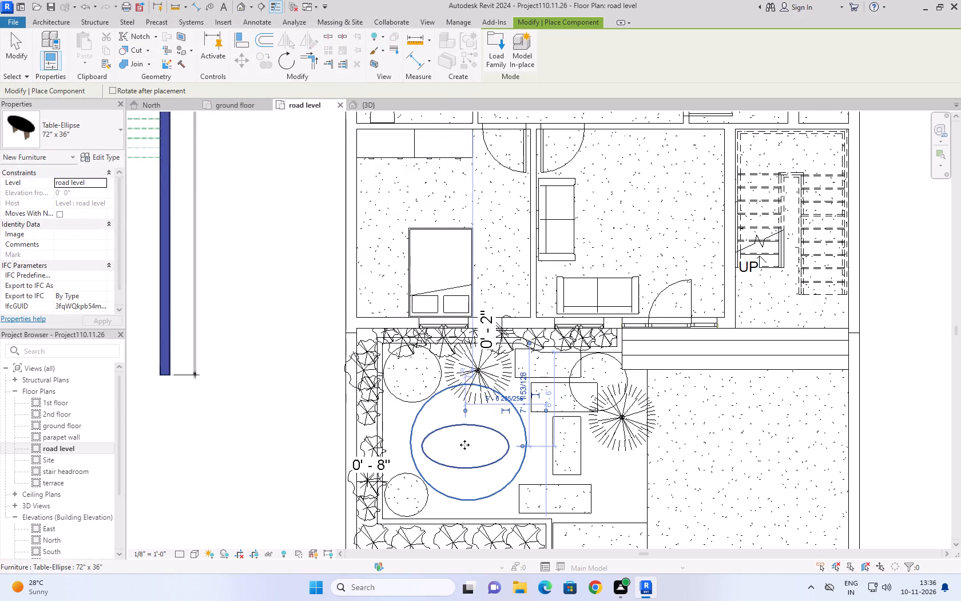
Inspect the elliptical table and its legs on the circular lawn in the 3D view, and return to the road level plan.
left_click(357, 106)
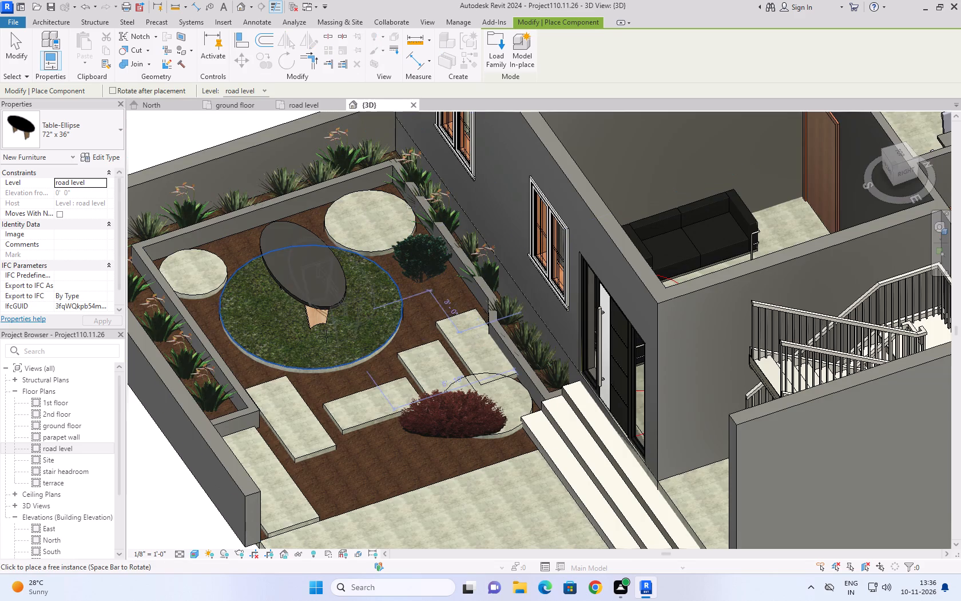
middle_click_drag(324, 357, 386, 339)
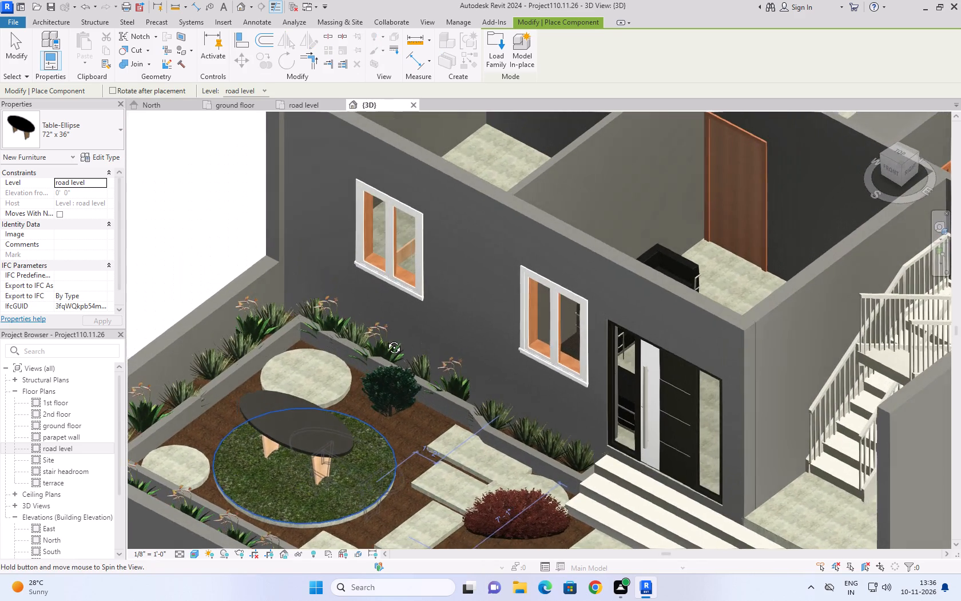
middle_click_drag(386, 339, 393, 248)
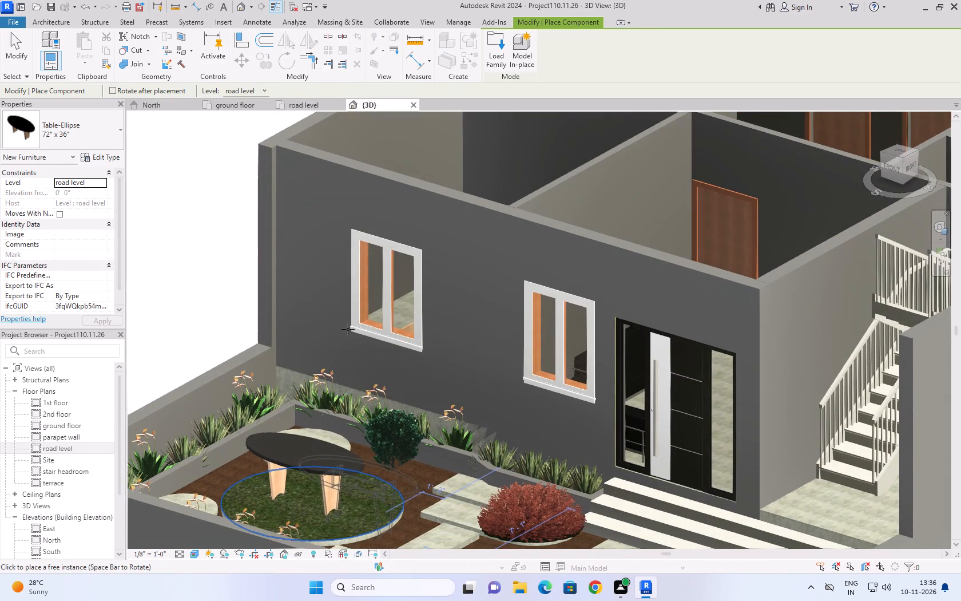
scroll(332, 462, "down", 1)
scroll(336, 549, "up", 10)
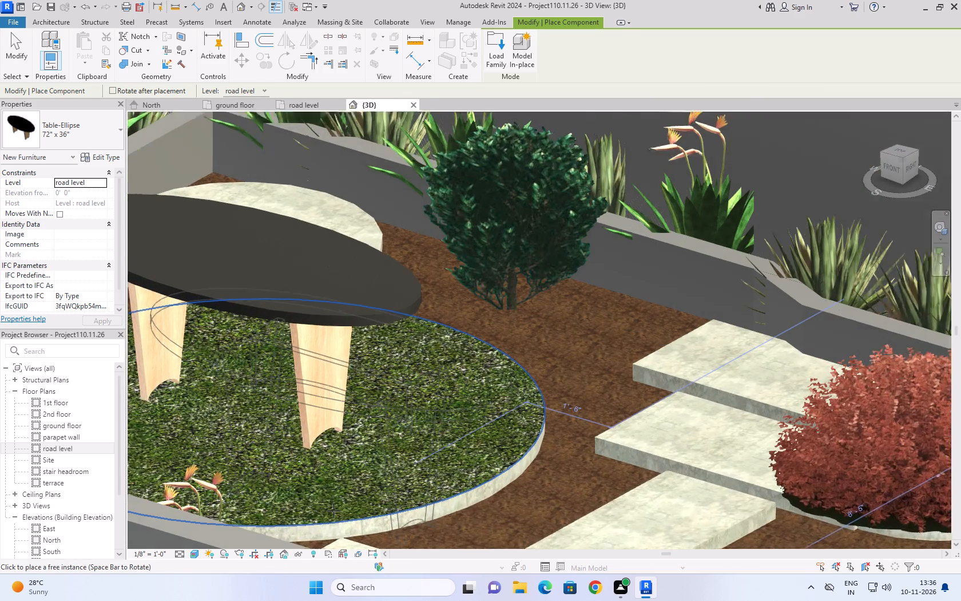
middle_click_drag(333, 507, 270, 452, "shift")
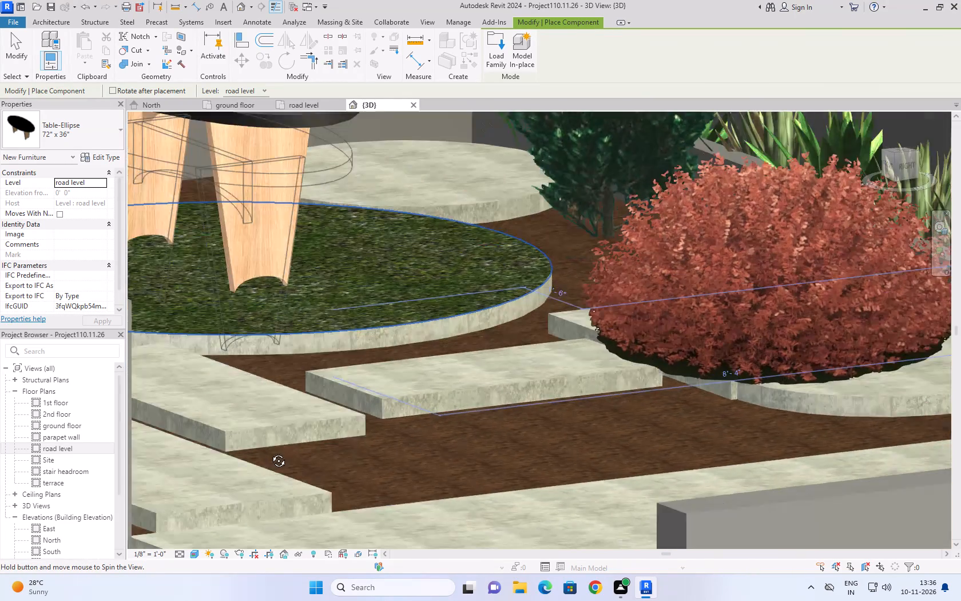
middle_click_drag(270, 452, 257, 413, "shift")
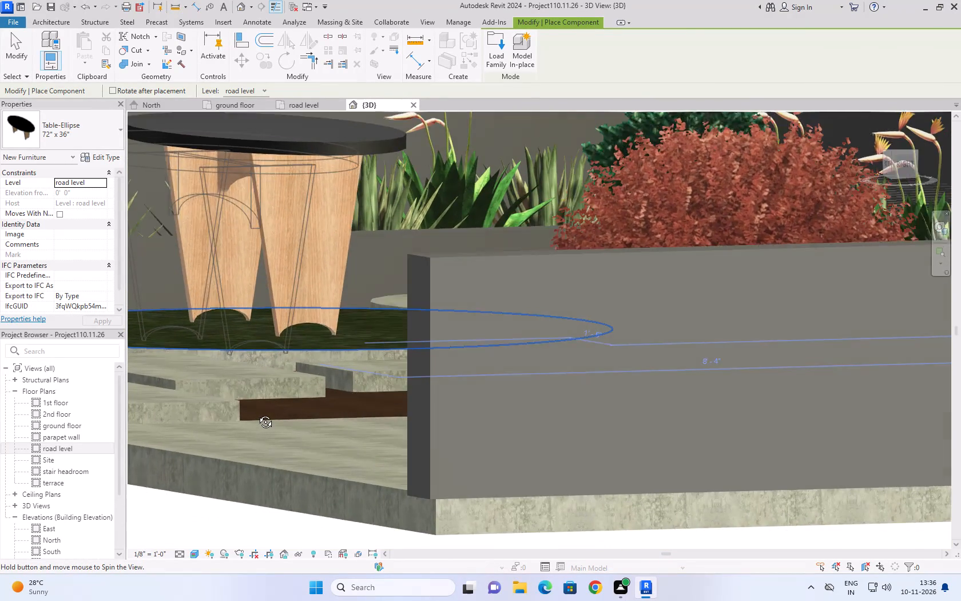
middle_click_drag(257, 413, 263, 468, "shift")
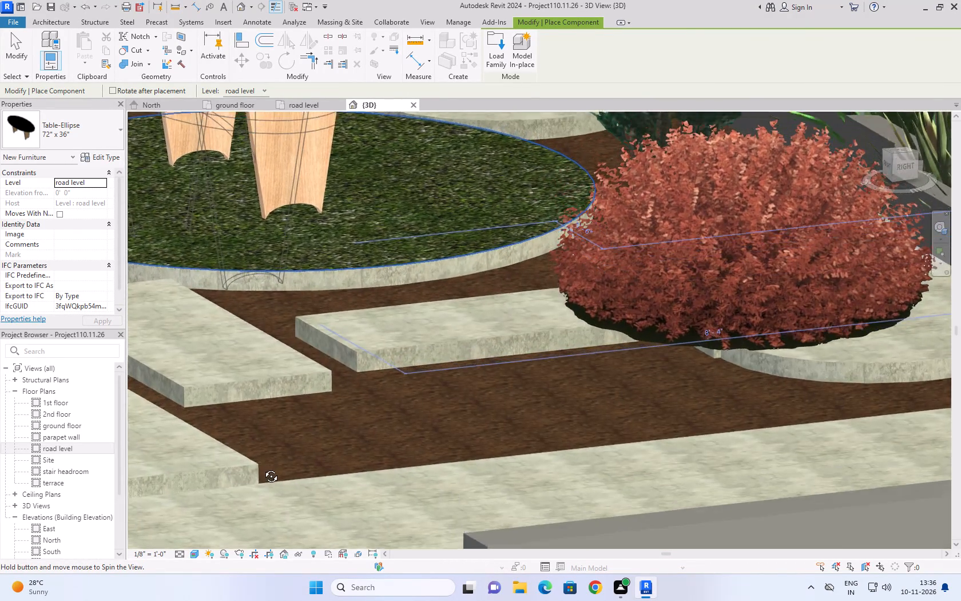
middle_click_drag(263, 468, 305, 461, "shift")
left_click(293, 106)
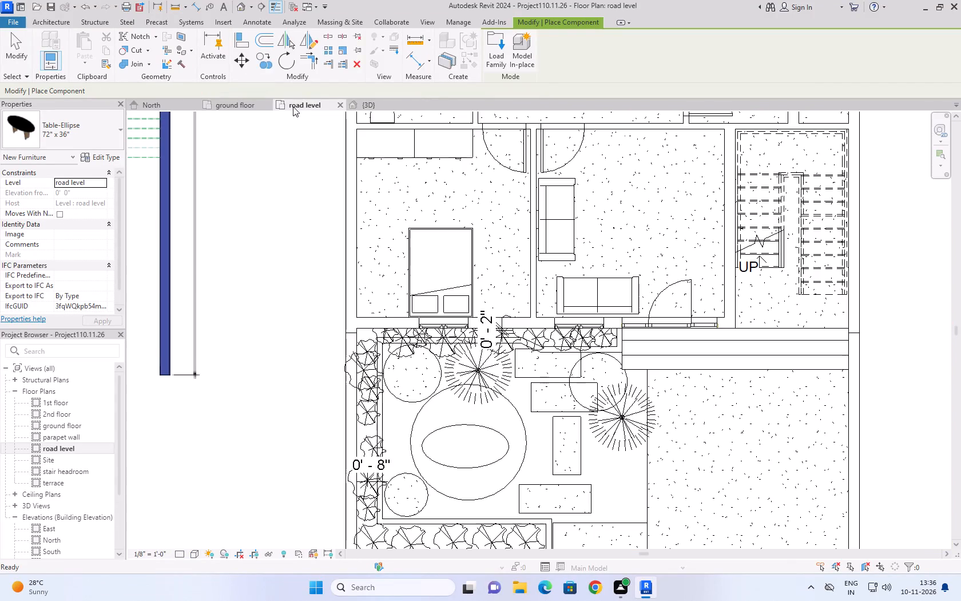
scroll(296, 264, "down", 3)
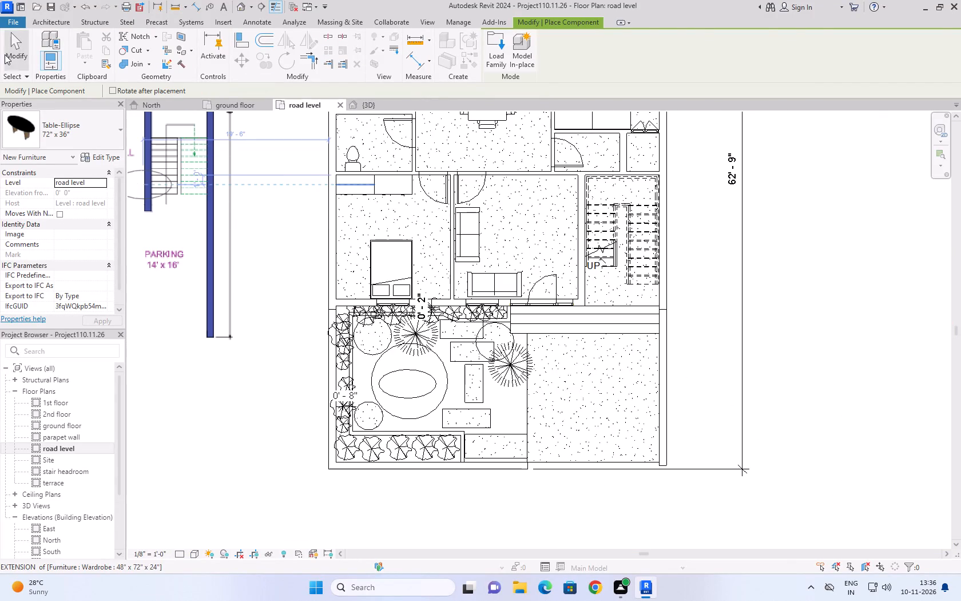
left_click(5, 51)
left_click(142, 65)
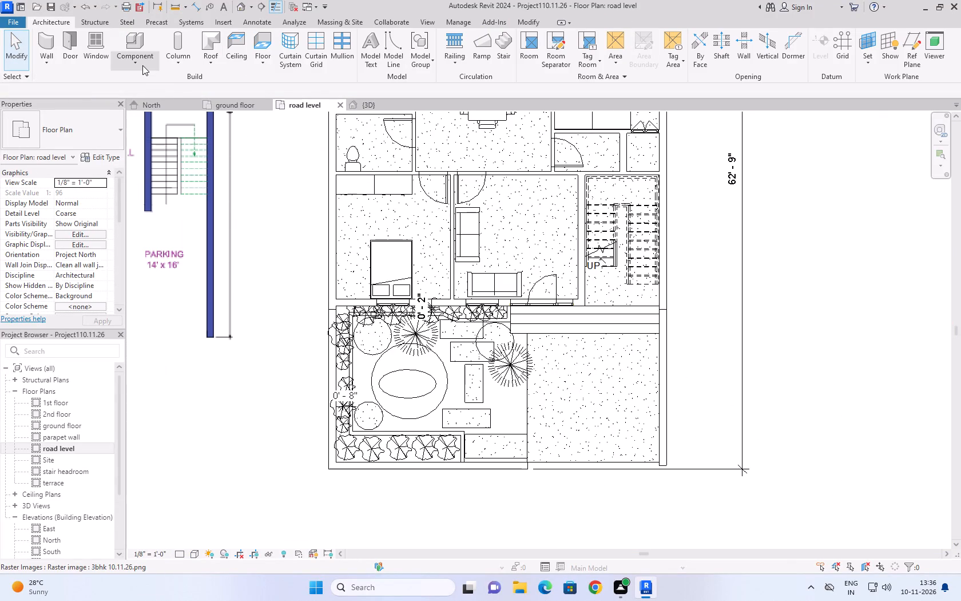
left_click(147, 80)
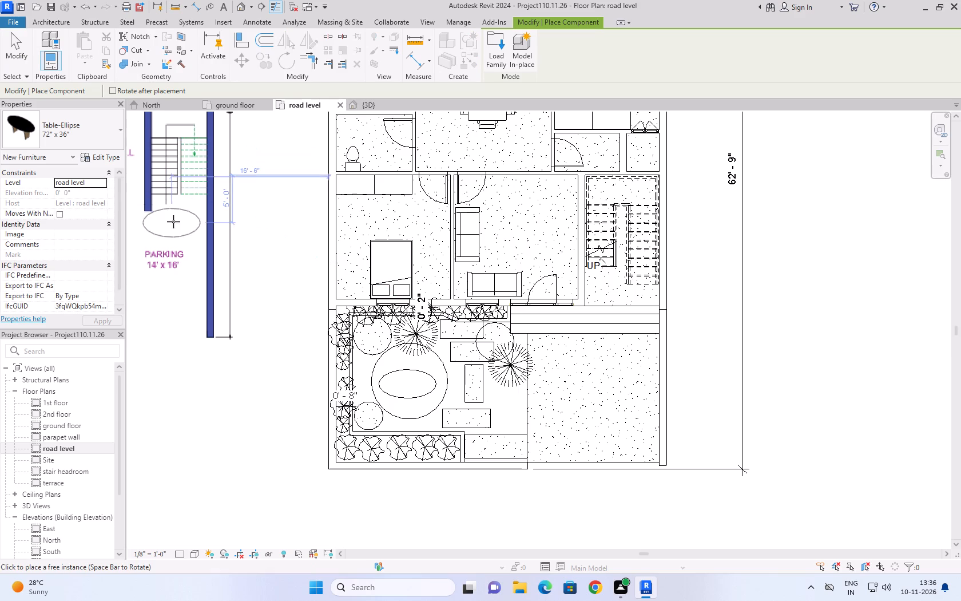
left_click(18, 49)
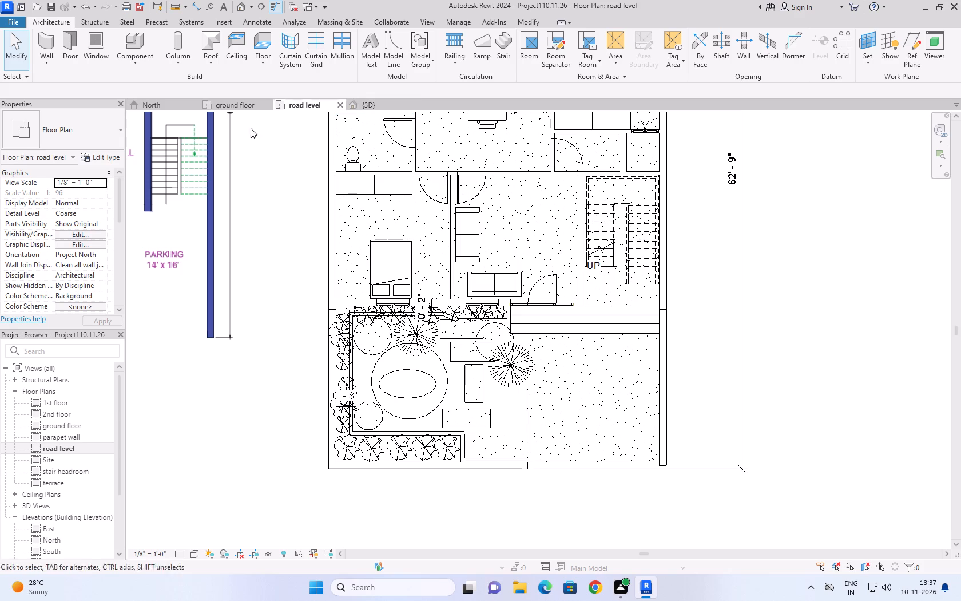
Load the Seating-Auditorium family from the Furniture library's Seating folder as a component for the road level plan.
middle_click_drag(280, 185, 253, 217)
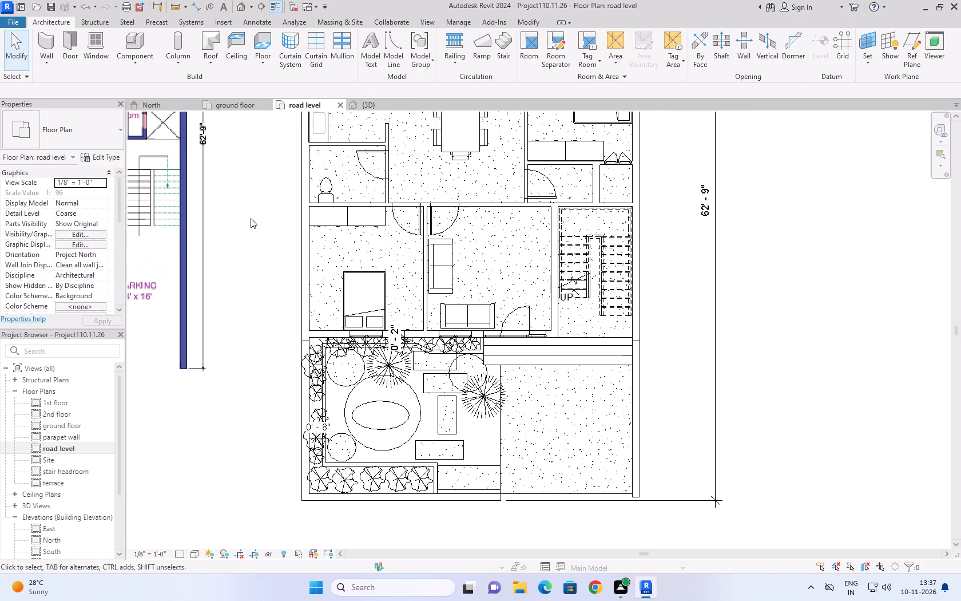
middle_click_drag(254, 184, 238, 208)
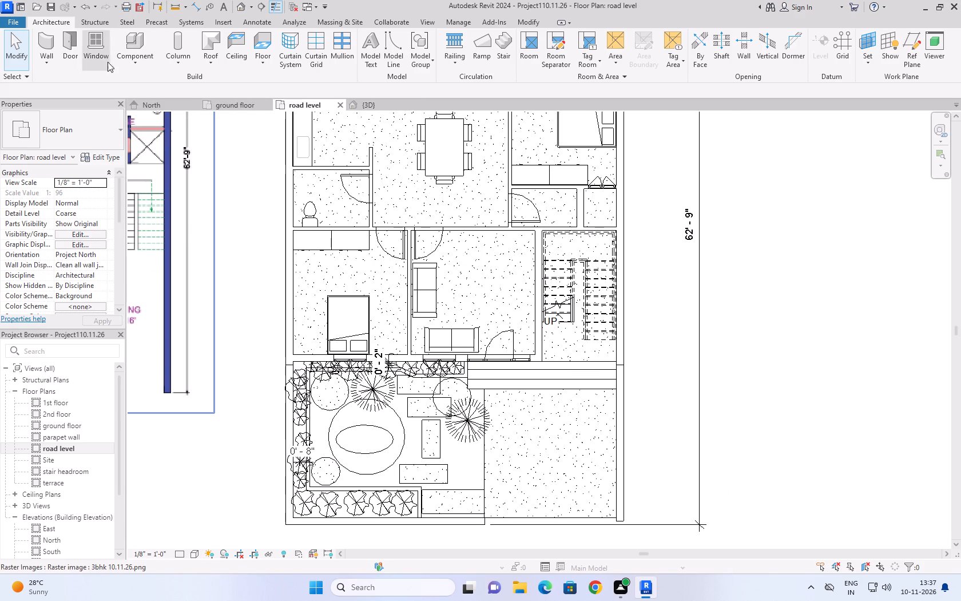
left_click(132, 62)
left_click(157, 86)
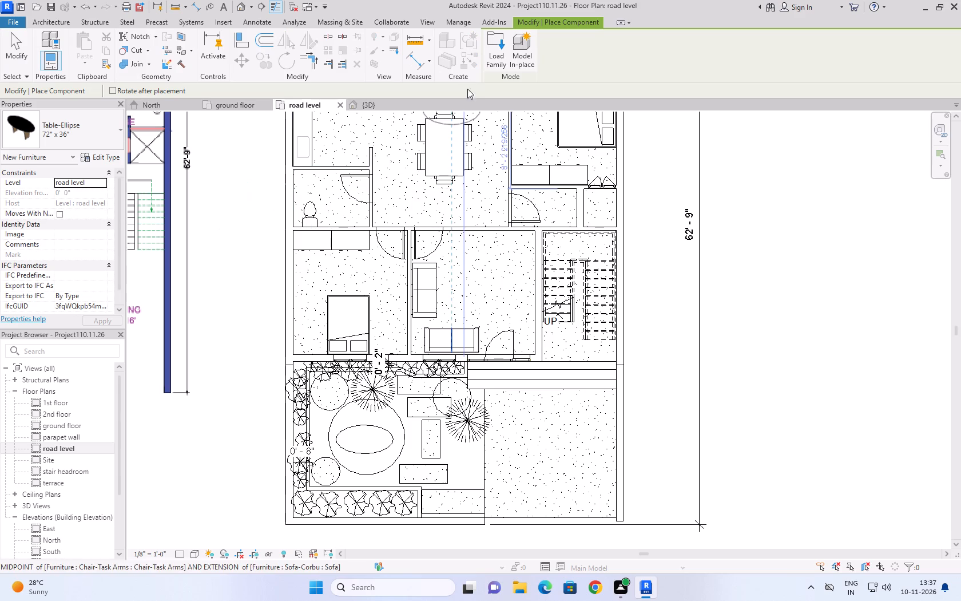
left_click(483, 52)
left_click(490, 52)
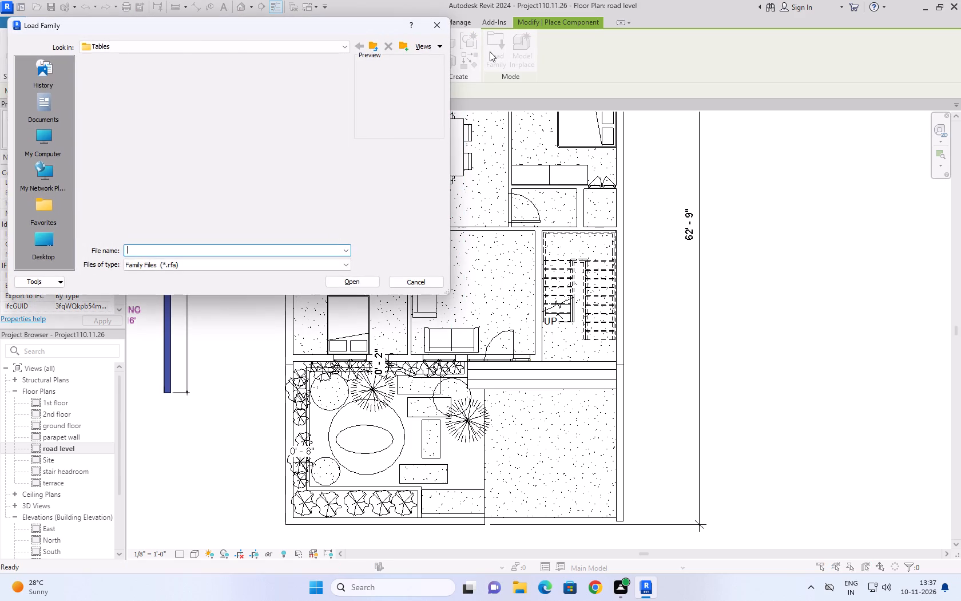
left_click(370, 41)
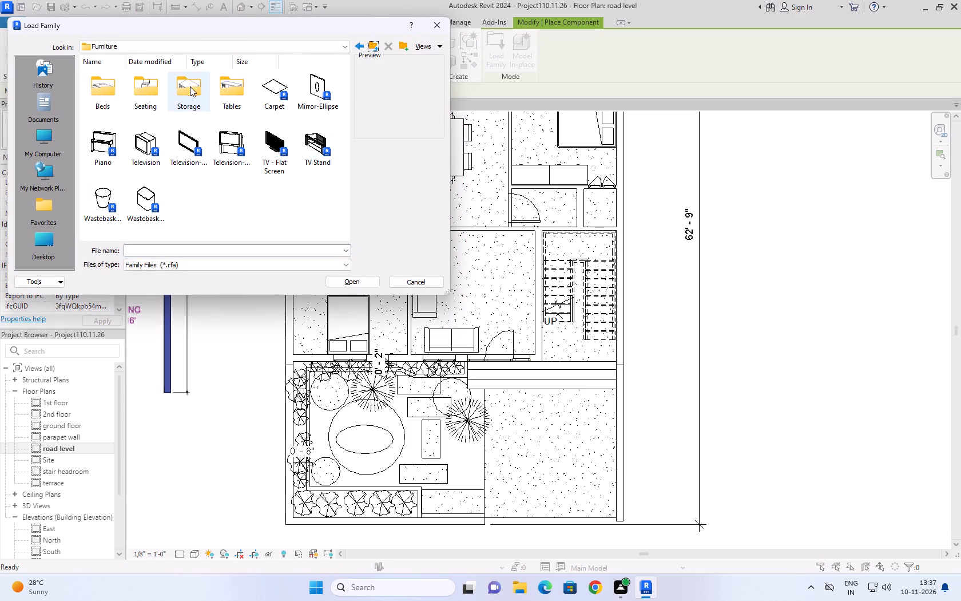
double_click(147, 100)
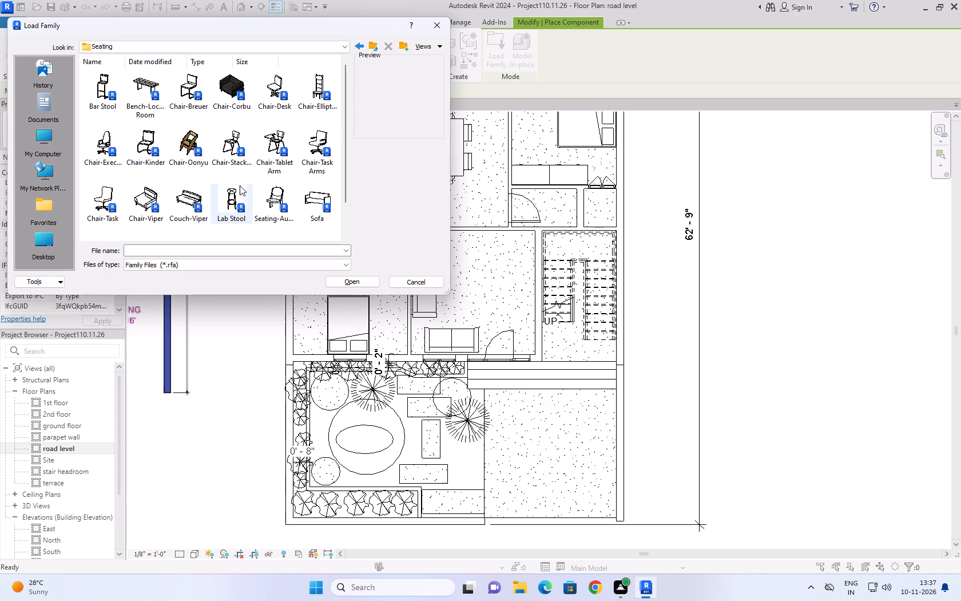
left_click(263, 102)
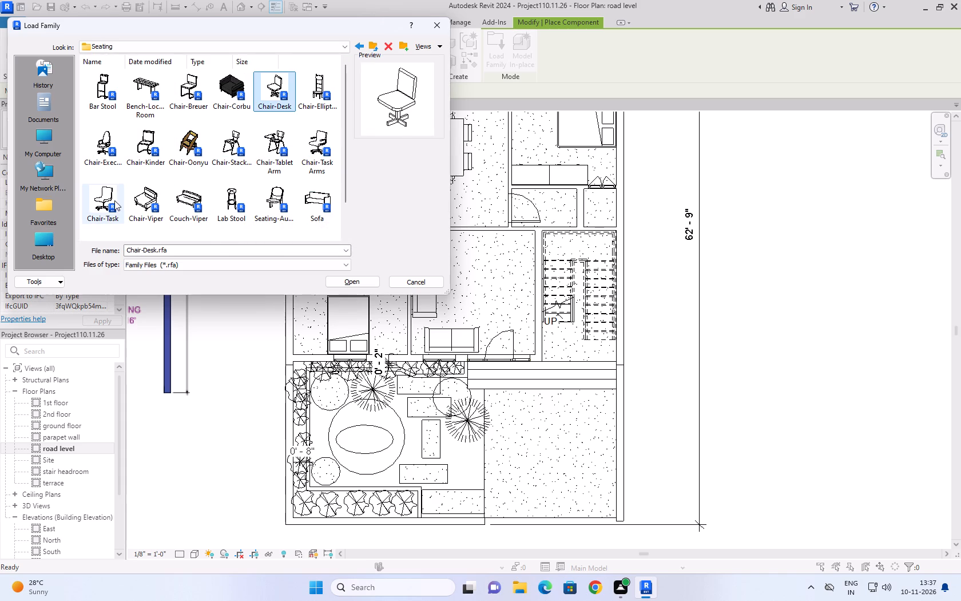
left_click(275, 184)
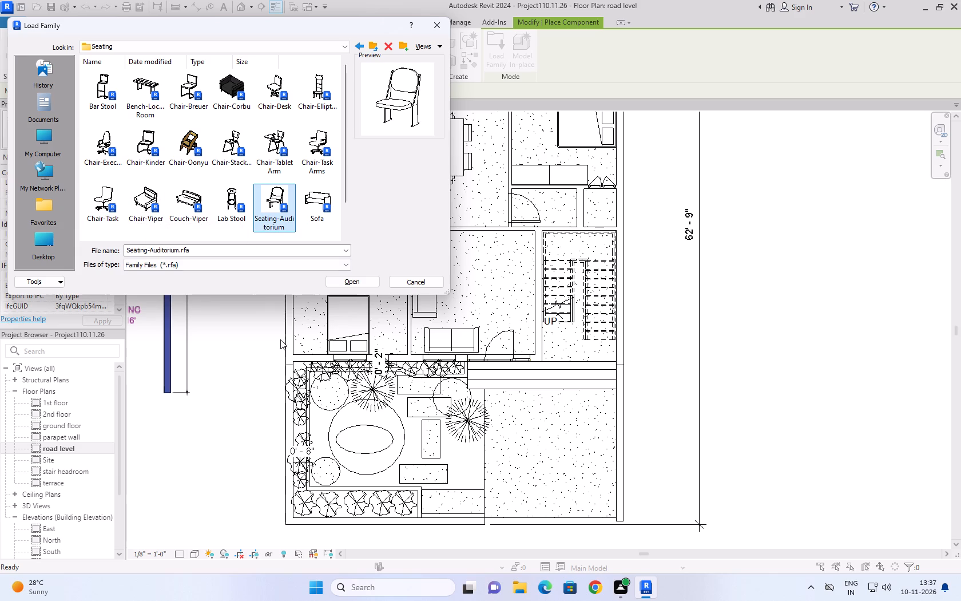
left_click(335, 282)
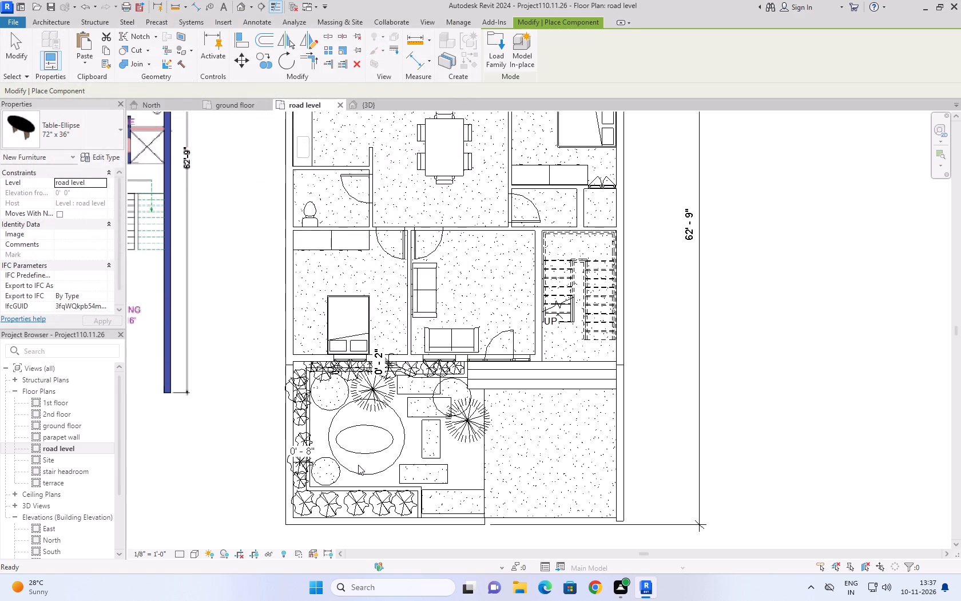
Place four 18" x 24" x 30" Seating-Auditorium chairs around the elliptical table, two facing it on each long side.
scroll(359, 465, "up", 6)
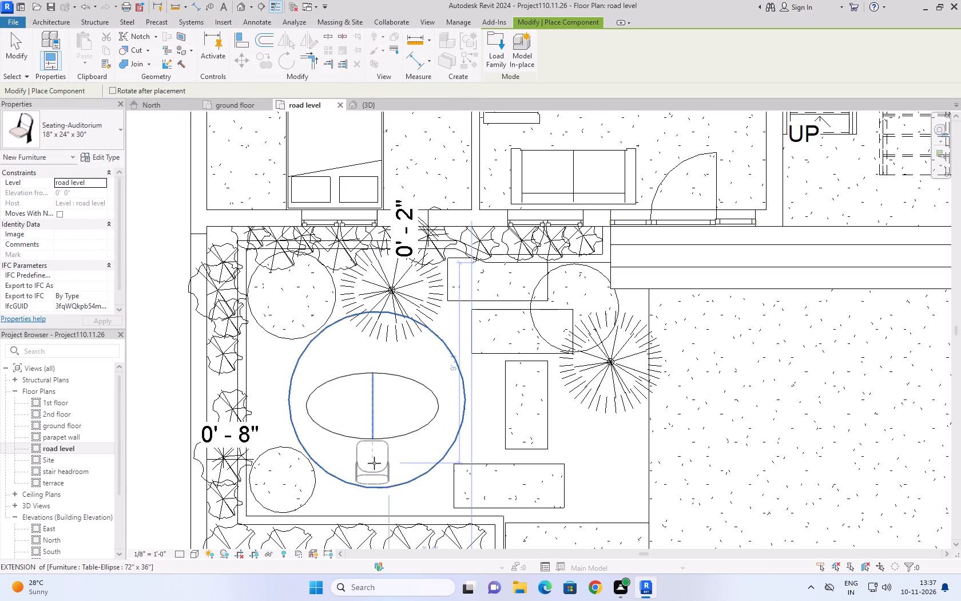
left_click(376, 463)
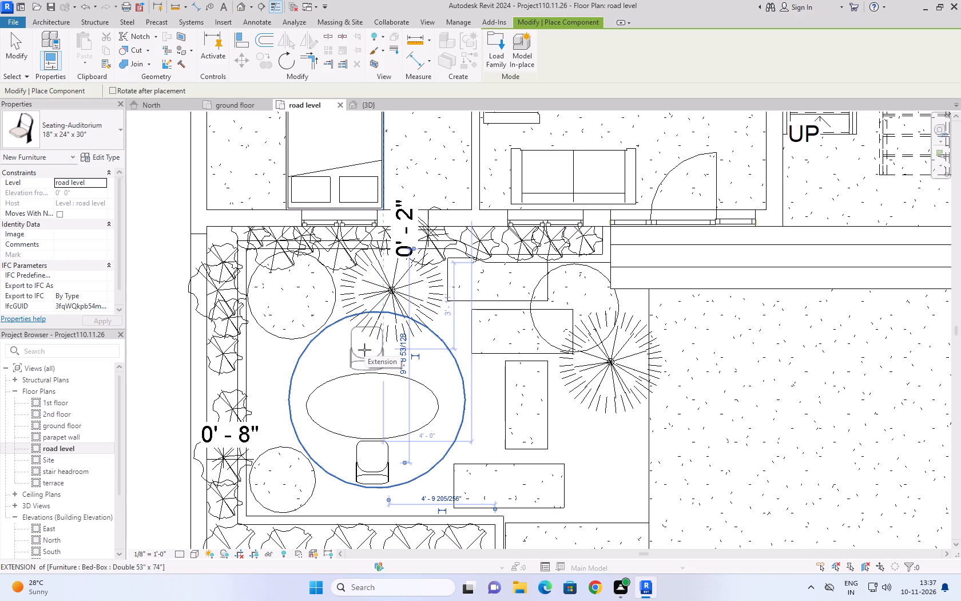
key("space")
key("space")
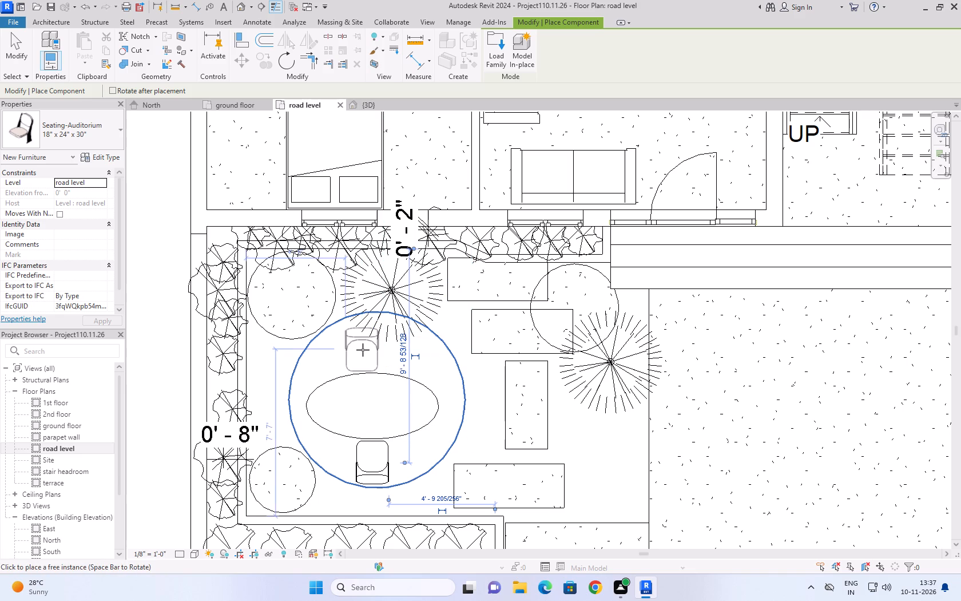
double_click(363, 350)
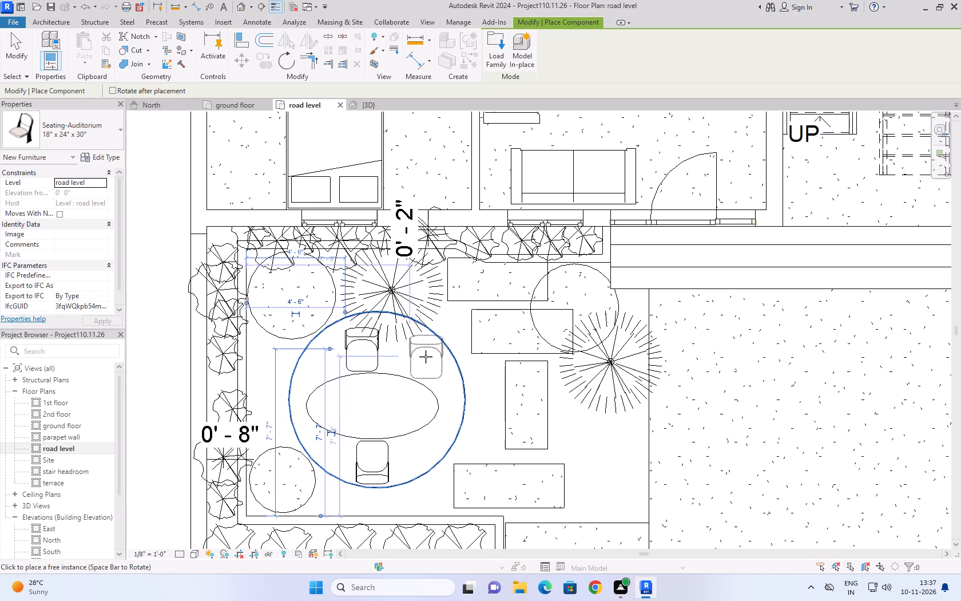
left_click(422, 354)
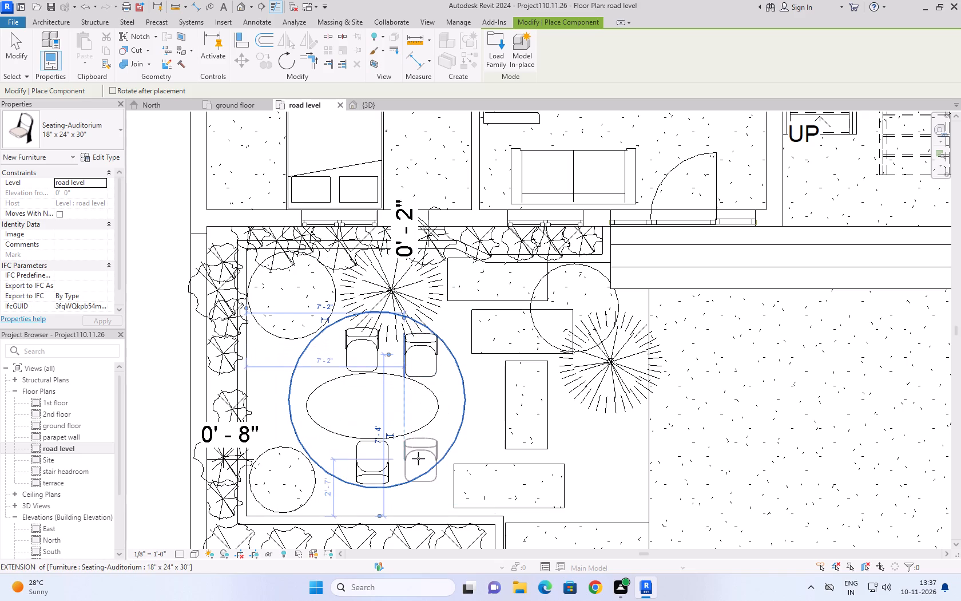
key("space")
key("space")
left_click(418, 458)
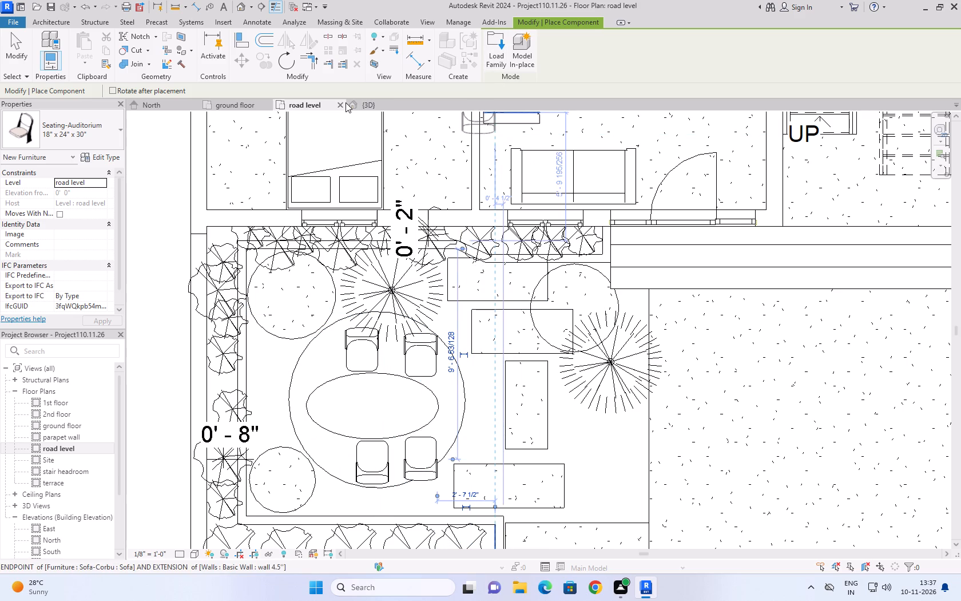
End chair placement and examine the chairs' height against the elliptical table from several angles in the 3D view.
left_click(366, 104)
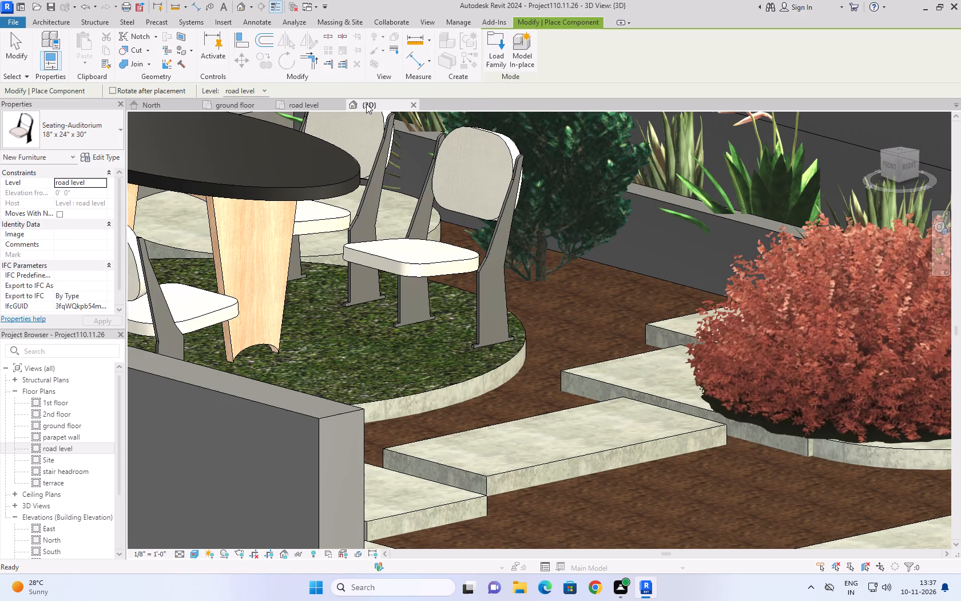
scroll(474, 124, "down", 5)
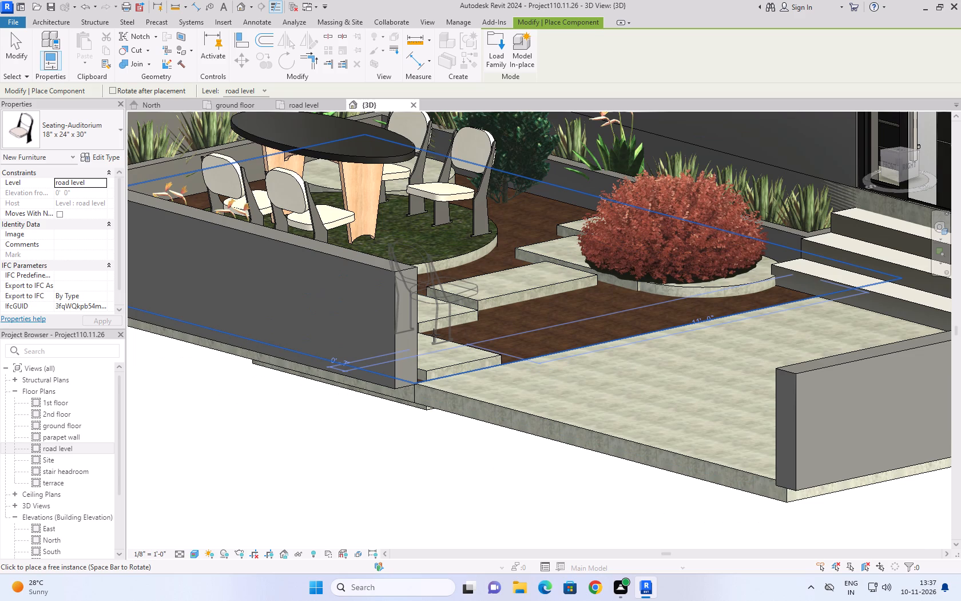
left_click(7, 64)
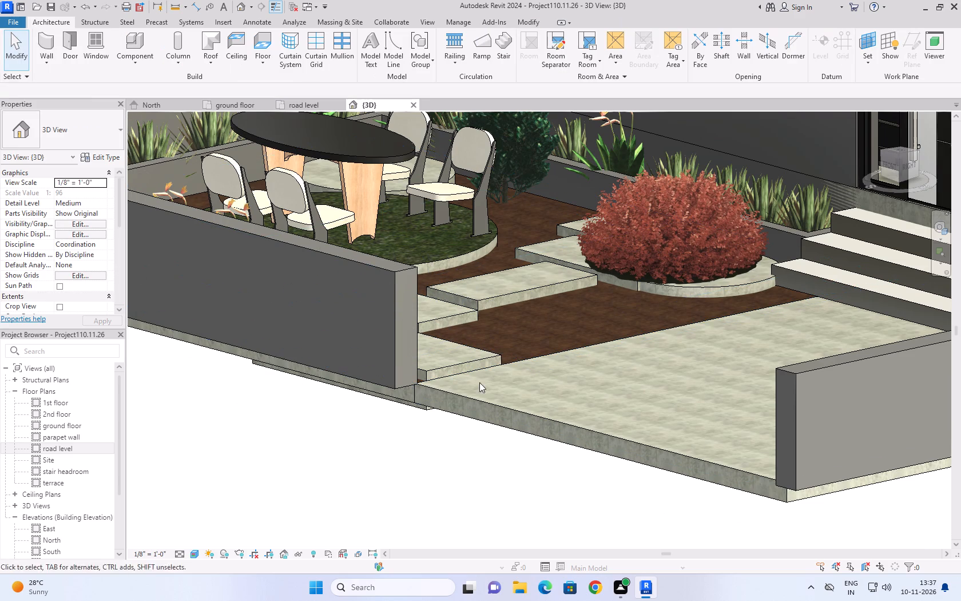
middle_click_drag(523, 317, 479, 311, "shift")
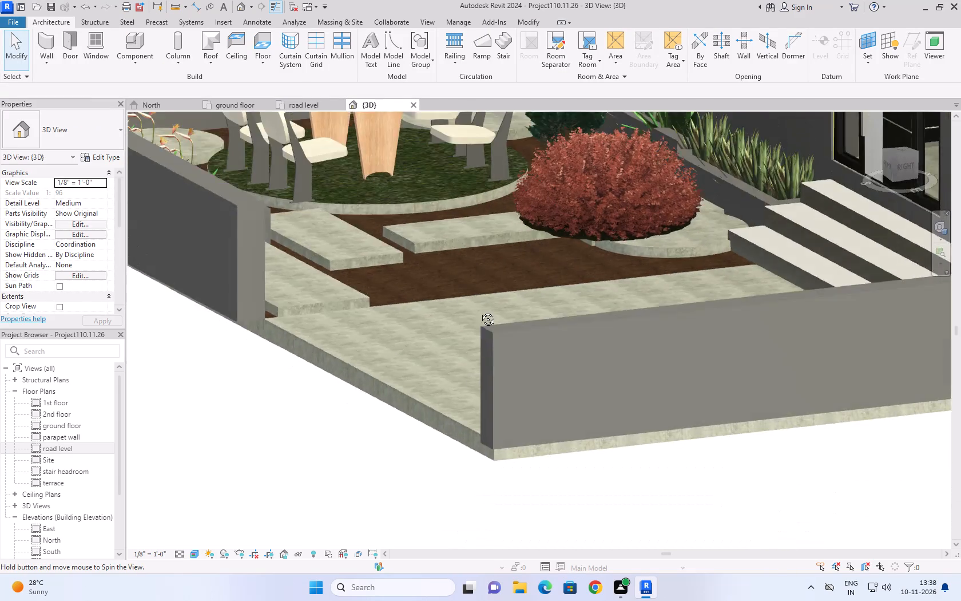
middle_click_drag(479, 311, 460, 270, "shift")
scroll(472, 294, "up", 1, "shift")
middle_click_drag(285, 218, 280, 503)
scroll(280, 503, "up", 1)
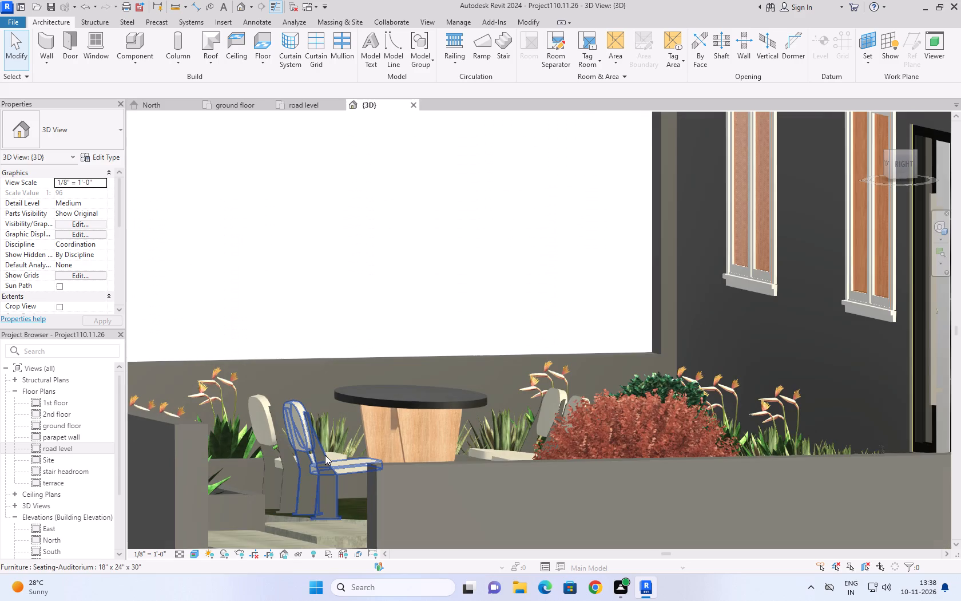
middle_click(324, 454)
middle_click_drag(324, 454, 366, 485, "shift")
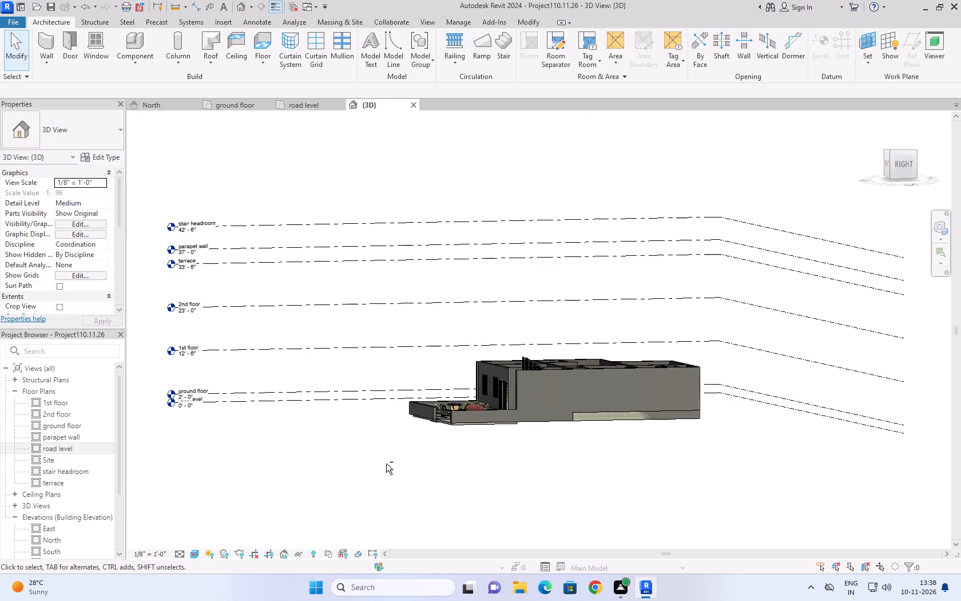
scroll(387, 443, "down", 3)
scroll(483, 450, "up", 6)
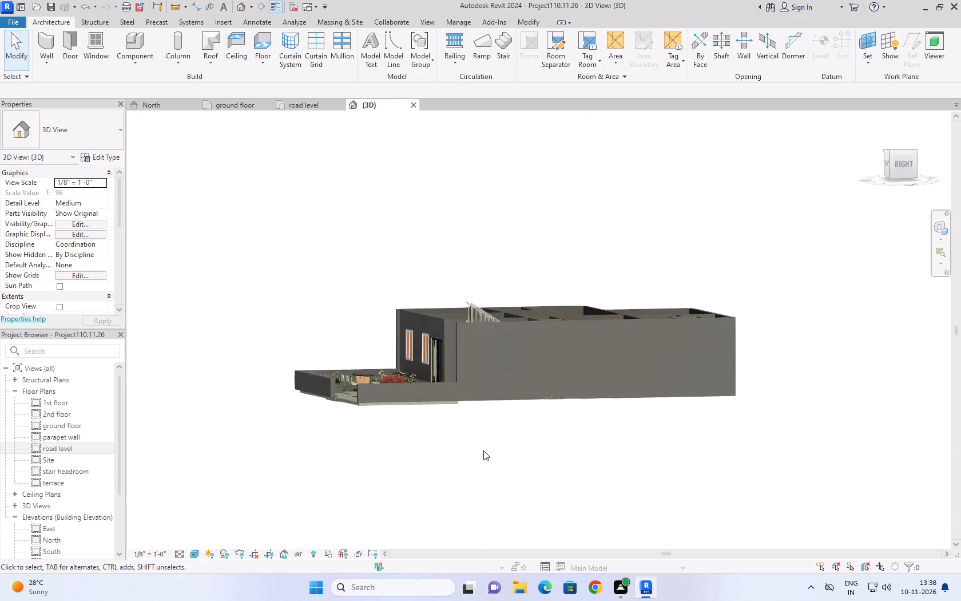
scroll(483, 450, "up", 5)
scroll(225, 237, "up", 2)
middle_click_drag(225, 220, 255, 319)
scroll(260, 457, "up", 3)
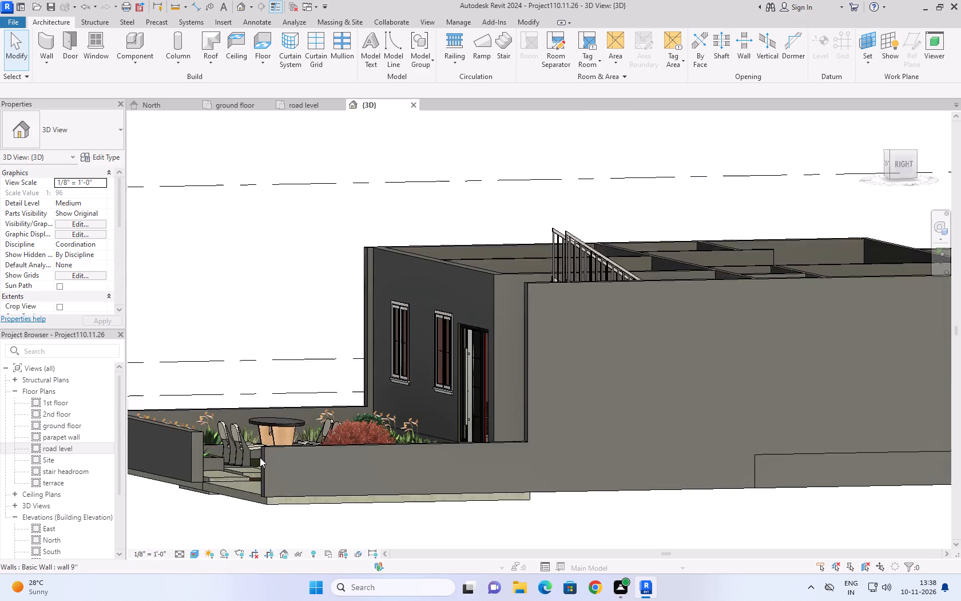
Set the Height type parameter of the 72" x 36" Table-Ellipse on the circular lawn to 1' 6".
scroll(260, 457, "up", 6)
left_click(308, 343)
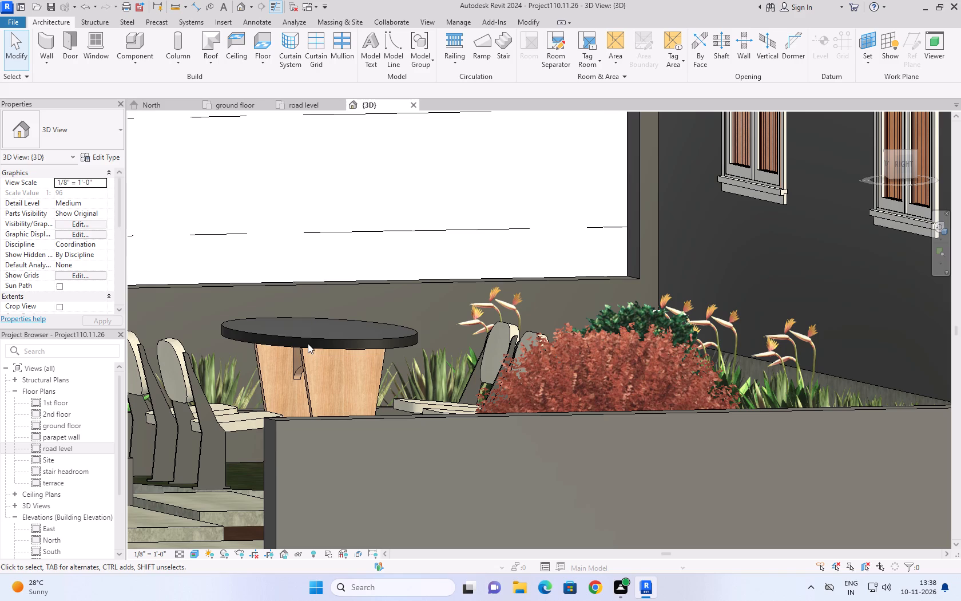
left_click(313, 339)
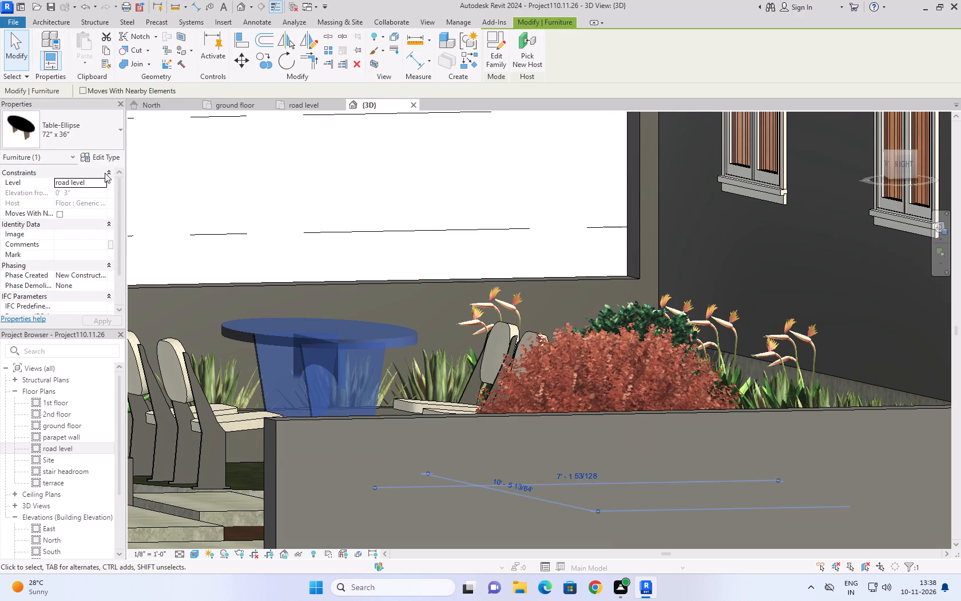
left_click(108, 156)
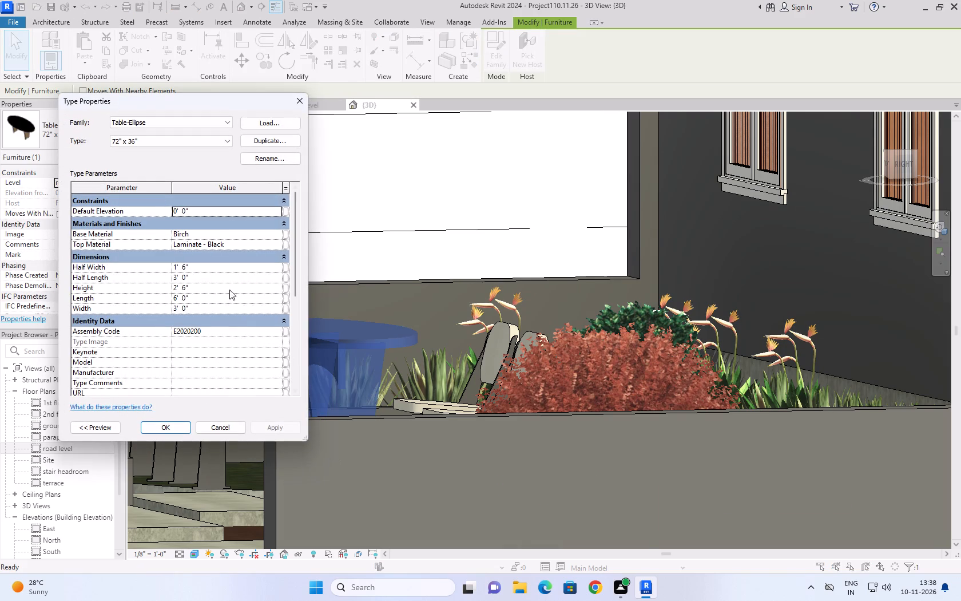
left_click(201, 287)
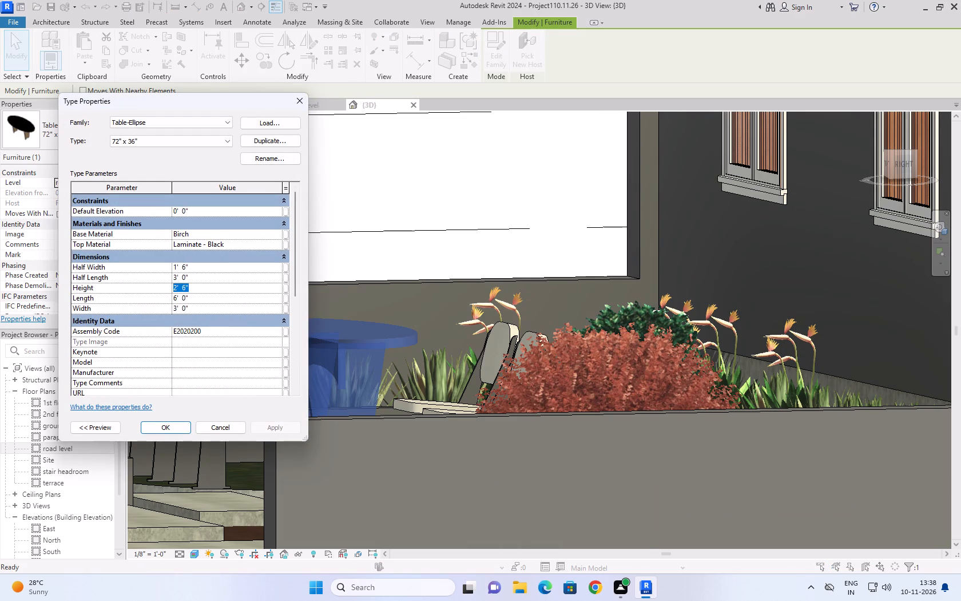
type("1'6''")
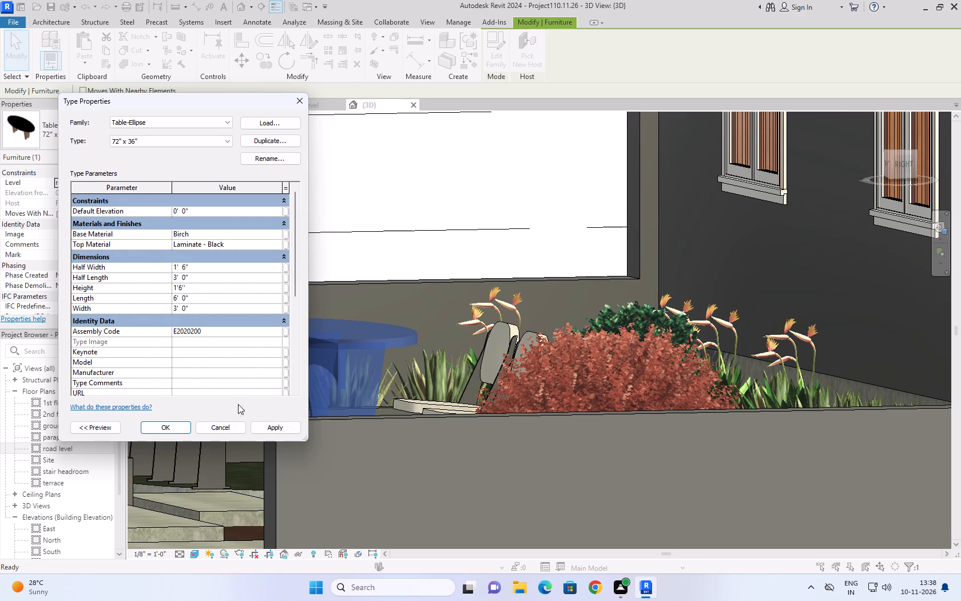
left_click(260, 423)
left_click(180, 430)
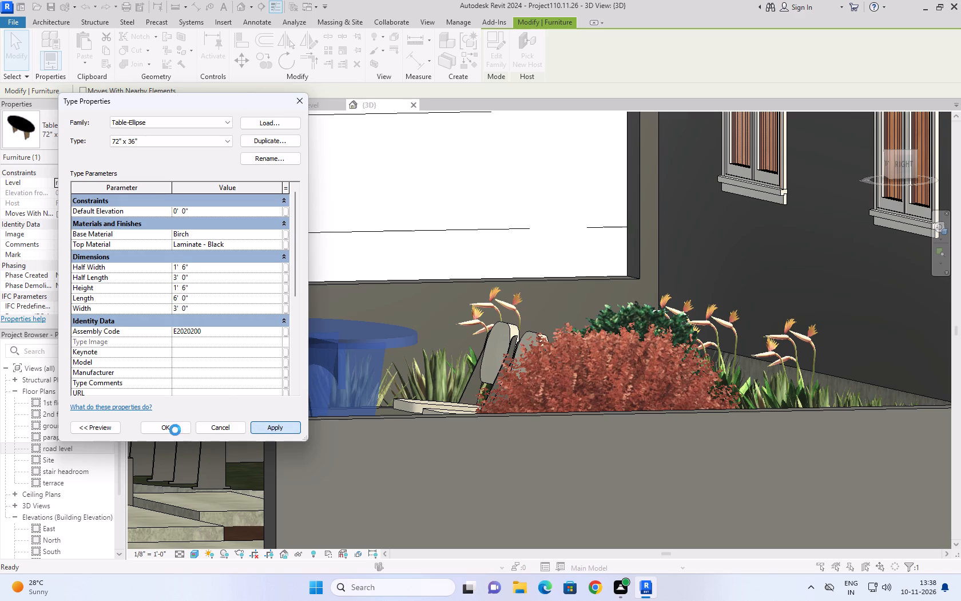
scroll(288, 276, "down", 1)
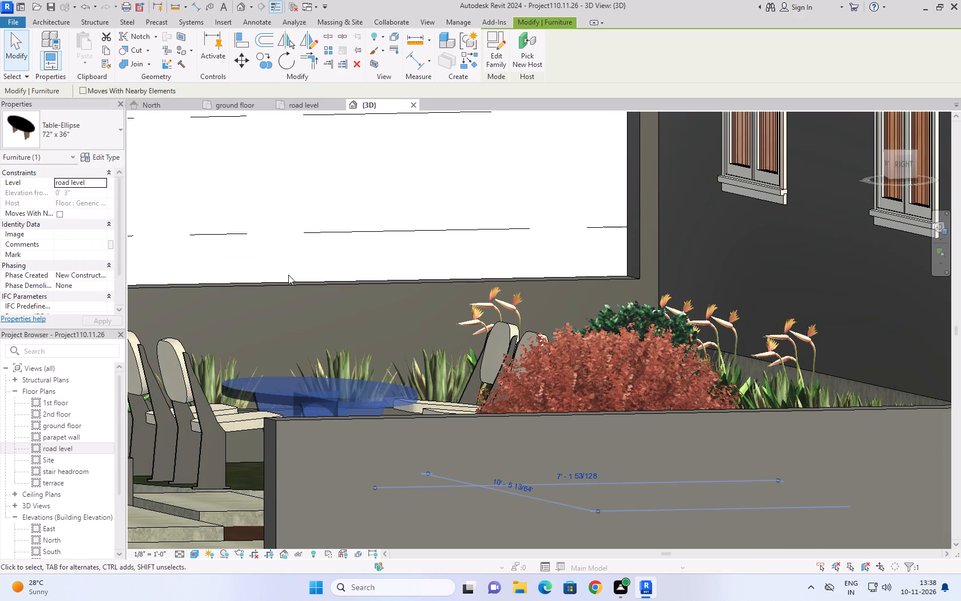
scroll(288, 275, "down", 2)
left_click(199, 511)
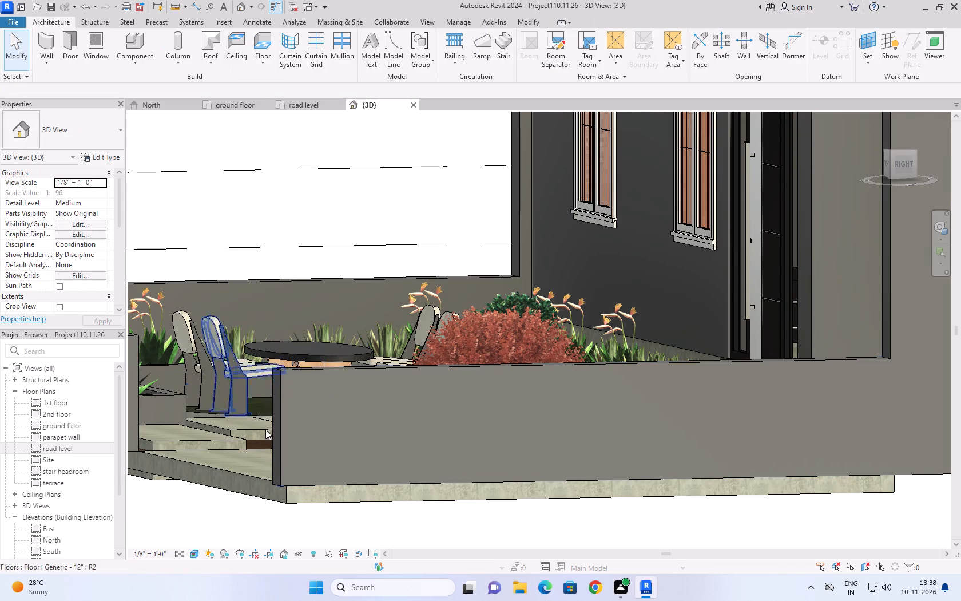
Return the 3D view to its home orientation and review the table, chairs and paving in the front garden.
left_click(871, 120)
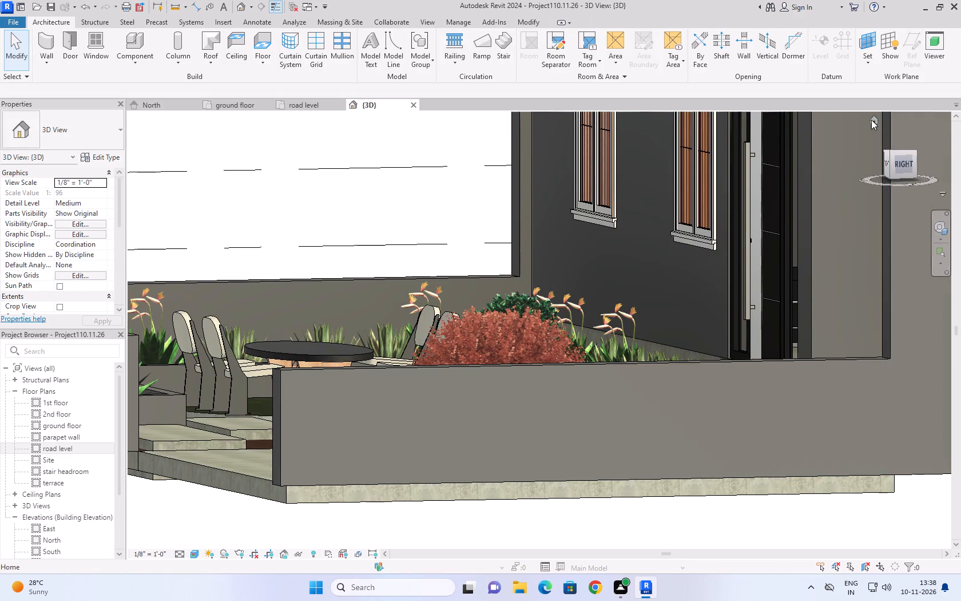
scroll(543, 408, "up", 5)
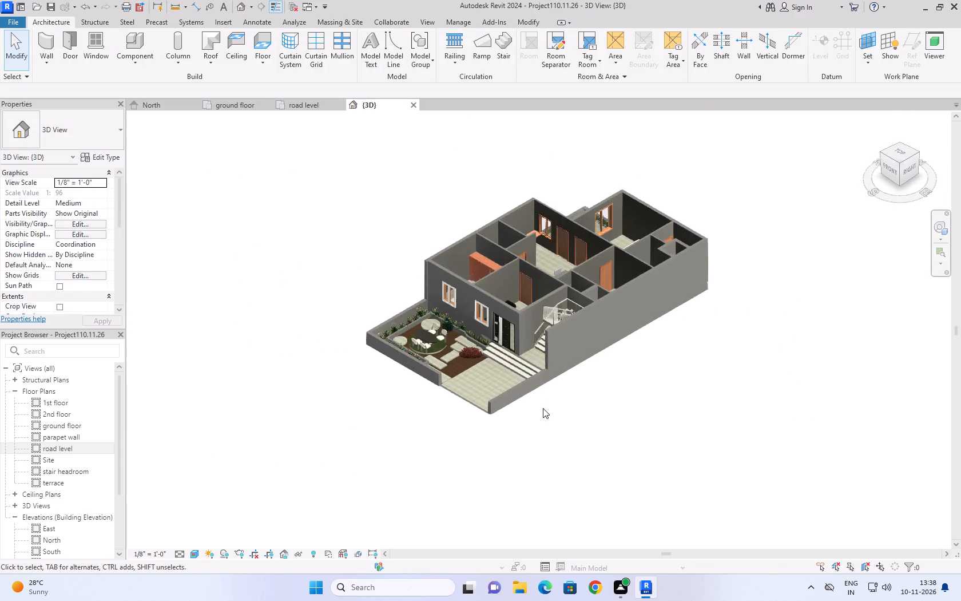
scroll(543, 408, "up", 6)
middle_click_drag(225, 447, 178, 534)
scroll(179, 533, "up", 1)
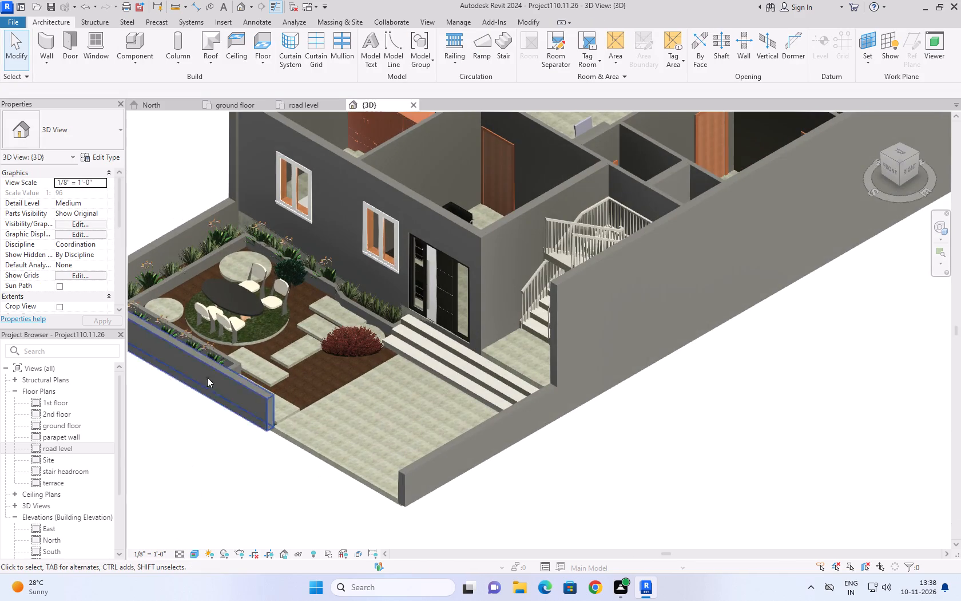
scroll(239, 322, "up", 5)
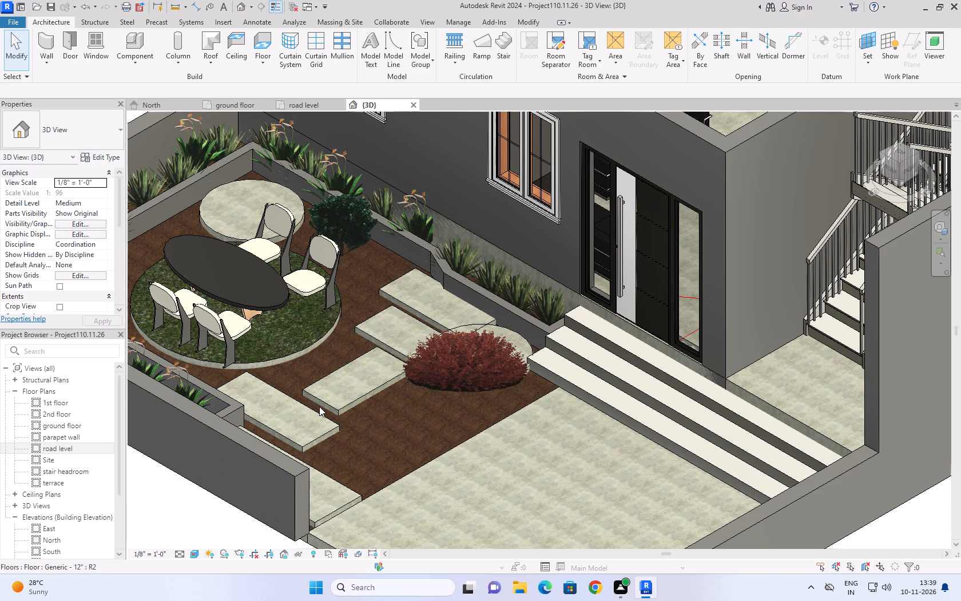
In the road level plan, nudge the west chair on the elliptical table's south side about 8" farther west.
scroll(339, 336, "down", 2)
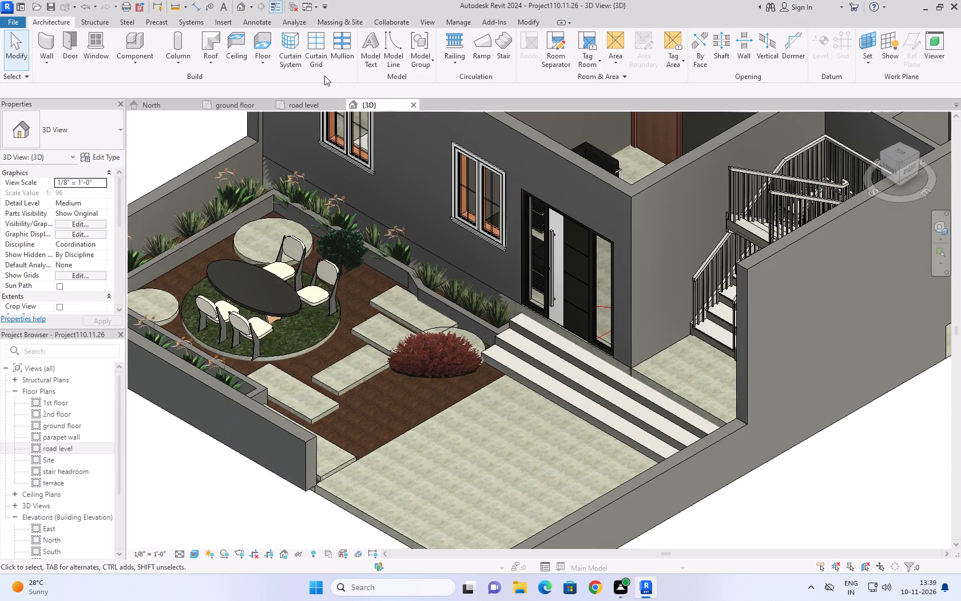
left_click(296, 104)
scroll(440, 315, "down", 2)
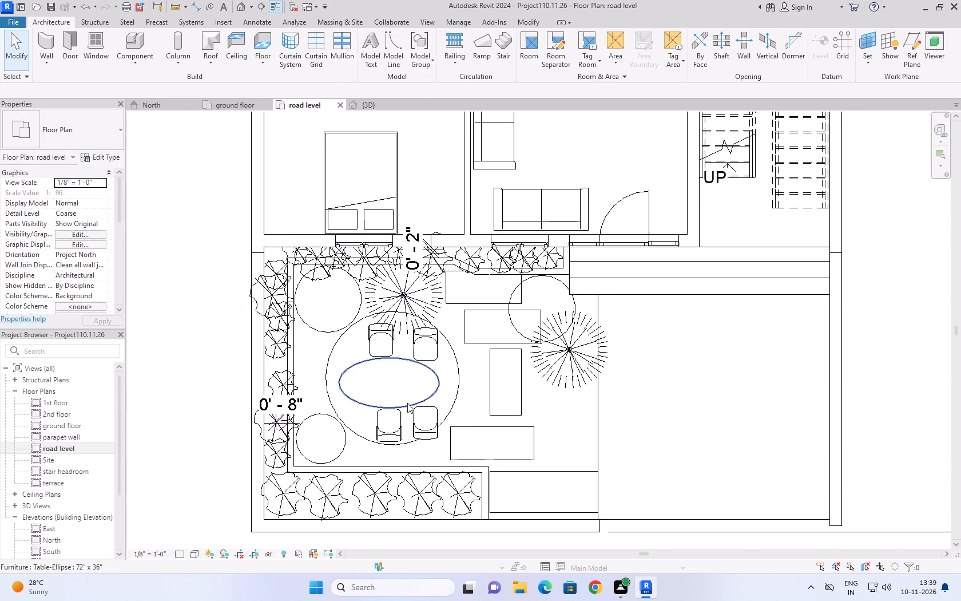
left_click(386, 428)
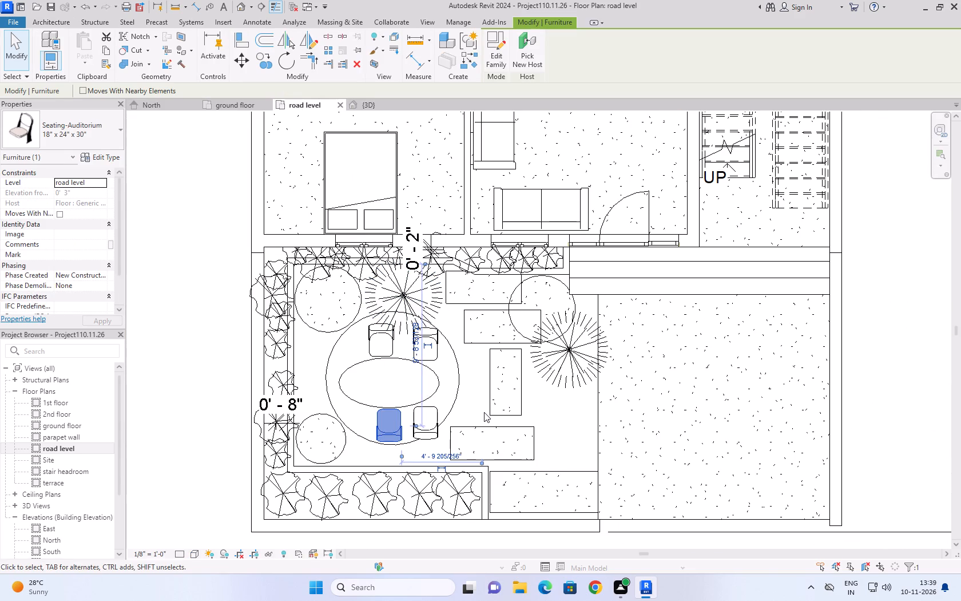
key("Left")
key("Left")
key("Left")
key("Left")
key("Left")
key("Left")
key("Left")
key("Left")
key("Left")
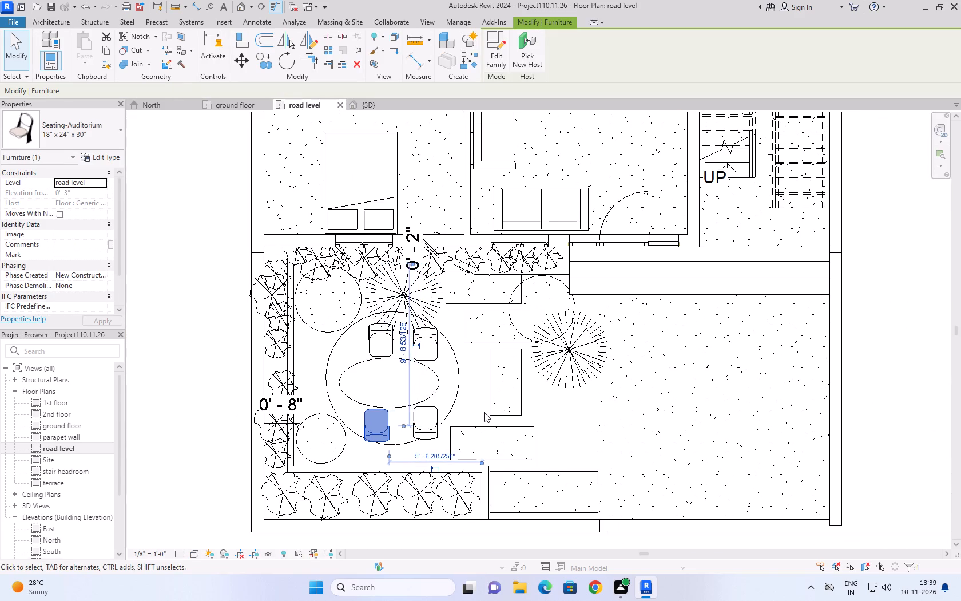
key("Right")
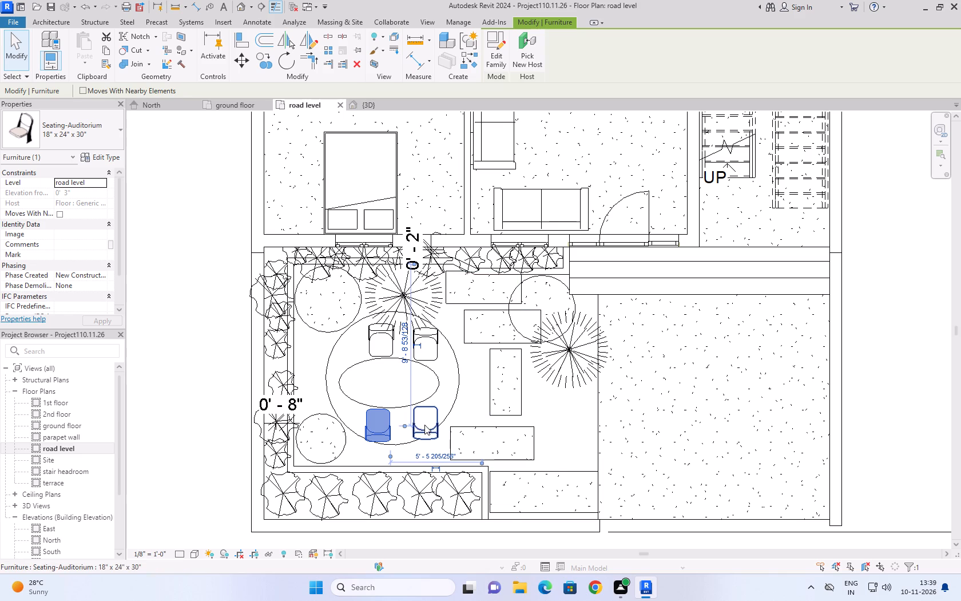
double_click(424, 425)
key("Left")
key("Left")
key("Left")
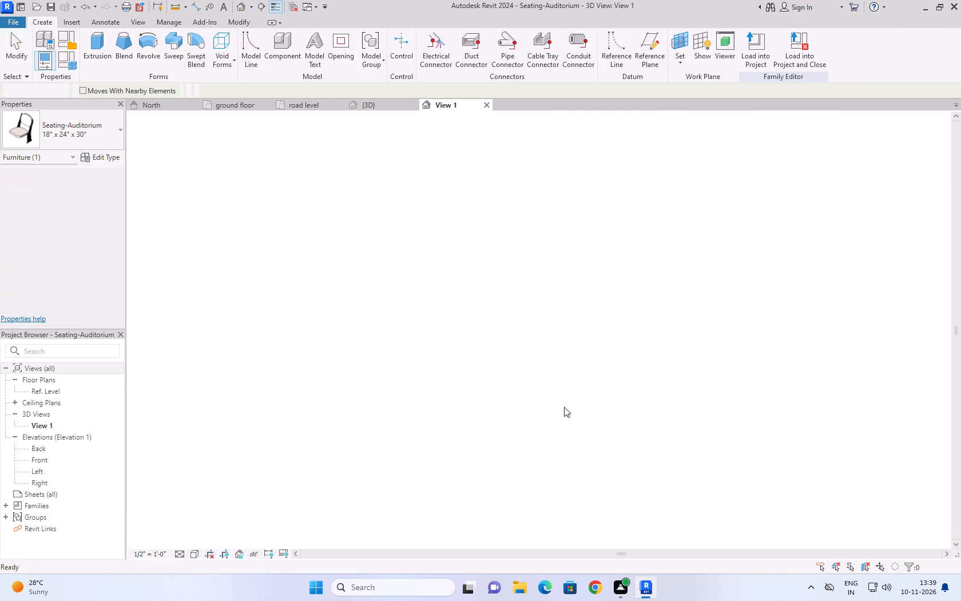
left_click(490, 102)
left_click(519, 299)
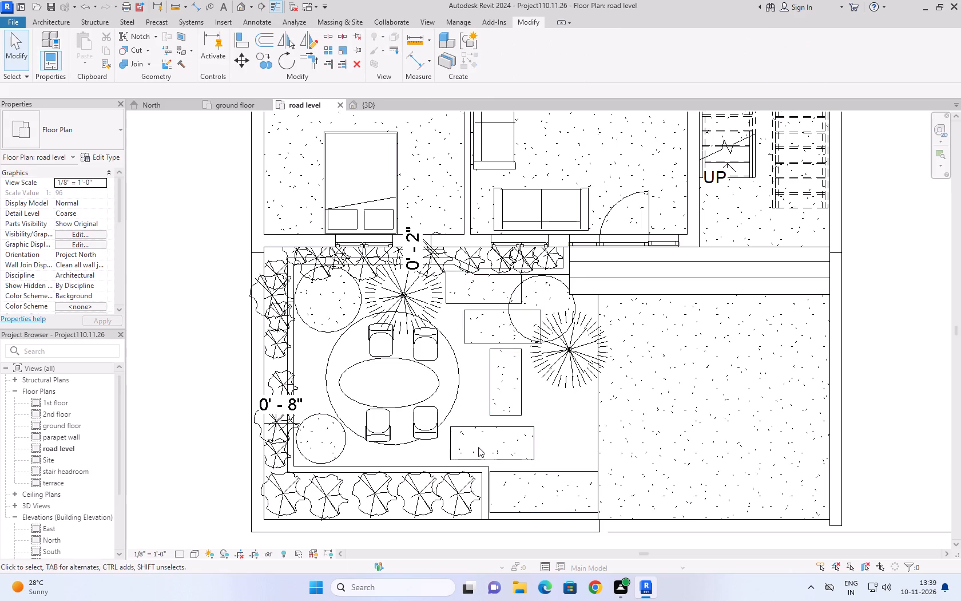
Nudge the east chair on the table's south side about 7" west and 1" south, closer to its neighbour.
left_click(423, 428)
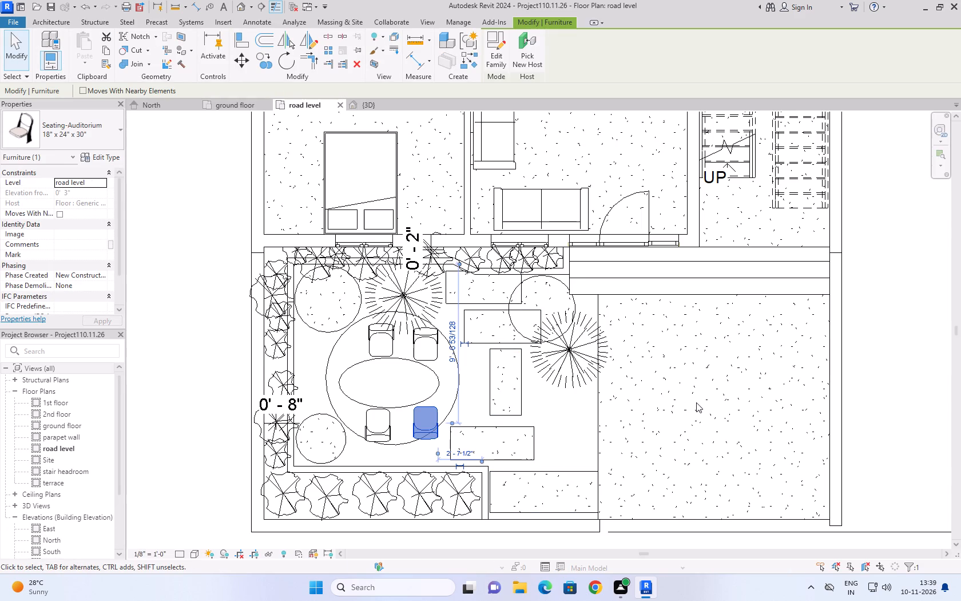
key("Left")
key("Left")
key("Left")
key("Left")
key("Left")
key("Left")
key("Down")
key("Left")
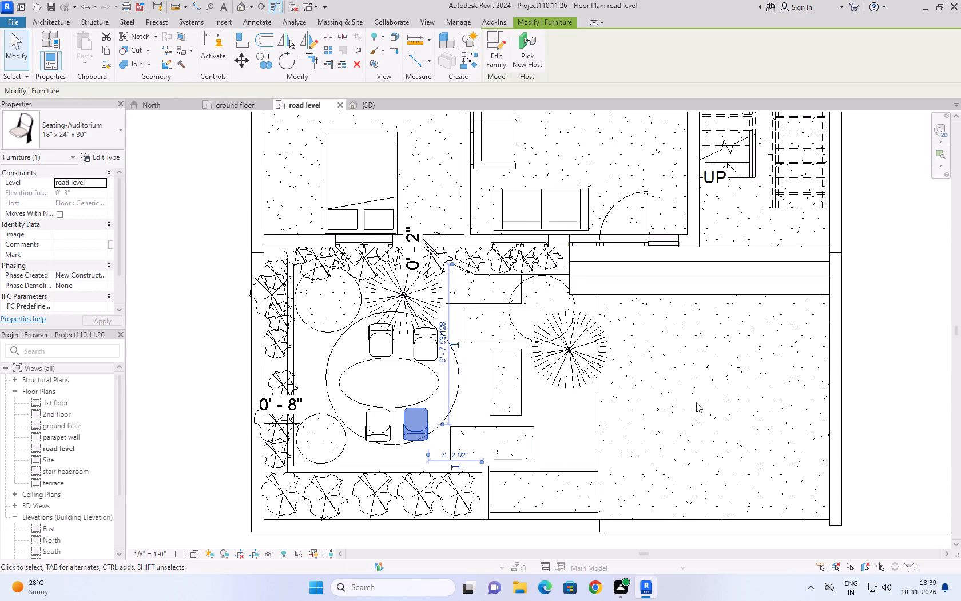
key("Left")
key("Right")
Nudge the west chair on the table's north side about 8" west and 1" south.
left_click(386, 334)
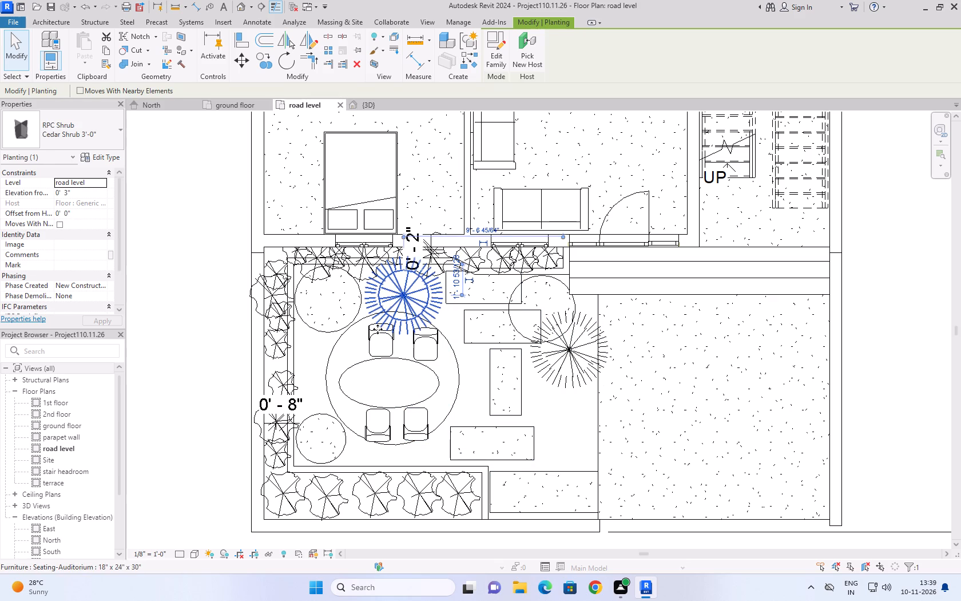
left_click(371, 338)
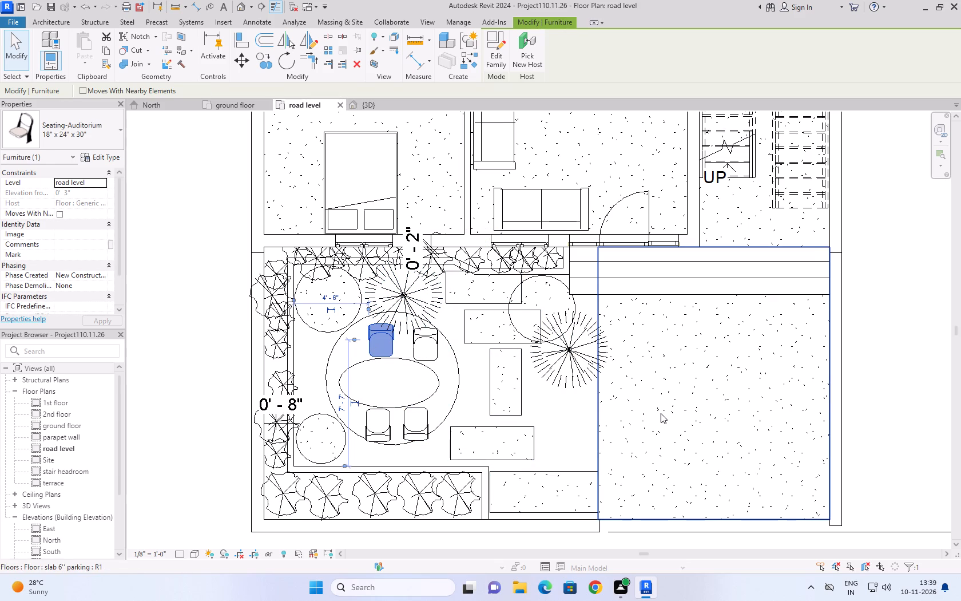
key("Left")
key("Left")
key("Left")
key("Left")
key("Left")
key("Left")
key("Left")
key("Down")
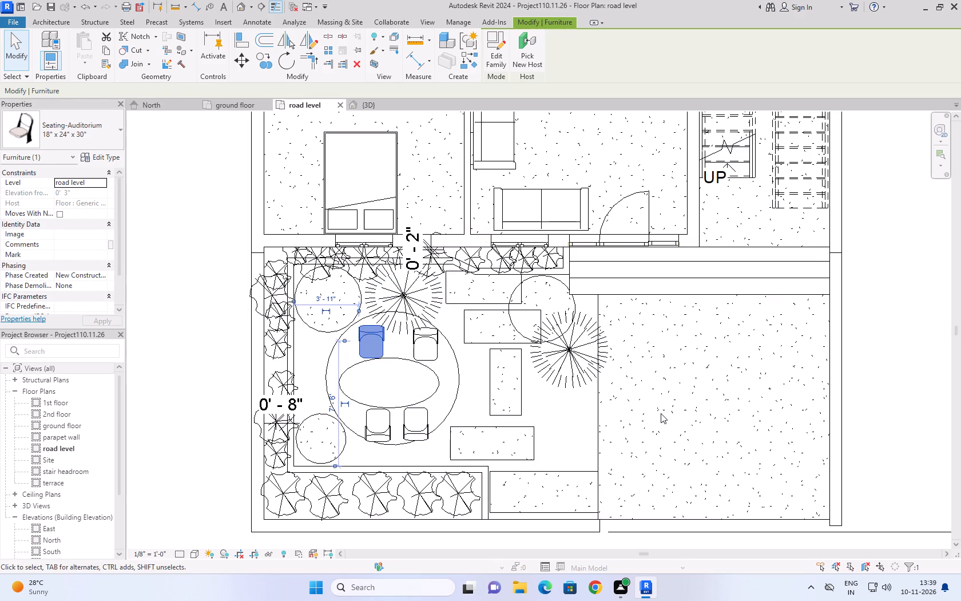
key("Left")
key("Left")
key("Right")
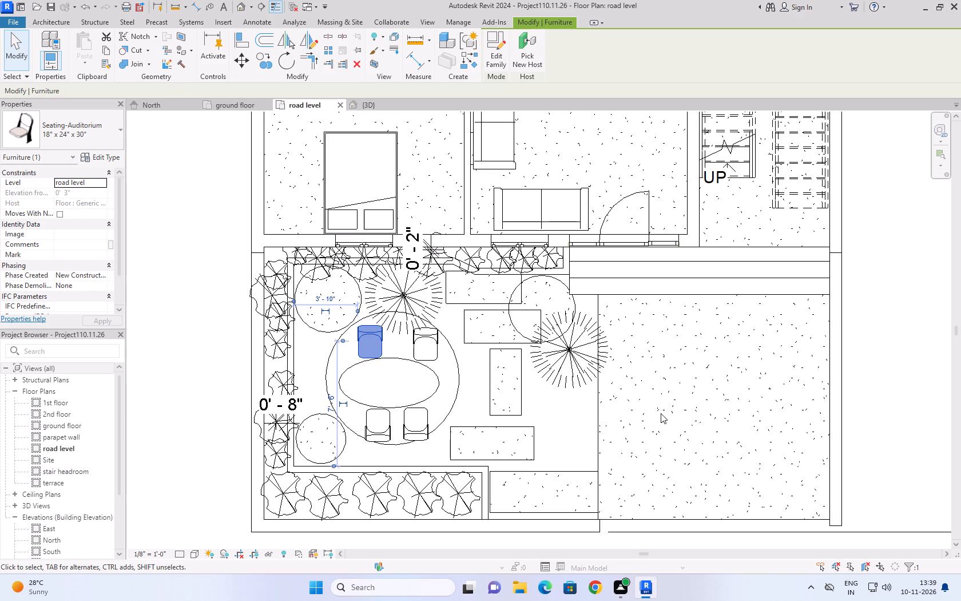
Nudge the east chair on the table's north side about 6" west and 2" north, level with the chair beside it.
left_click(430, 338)
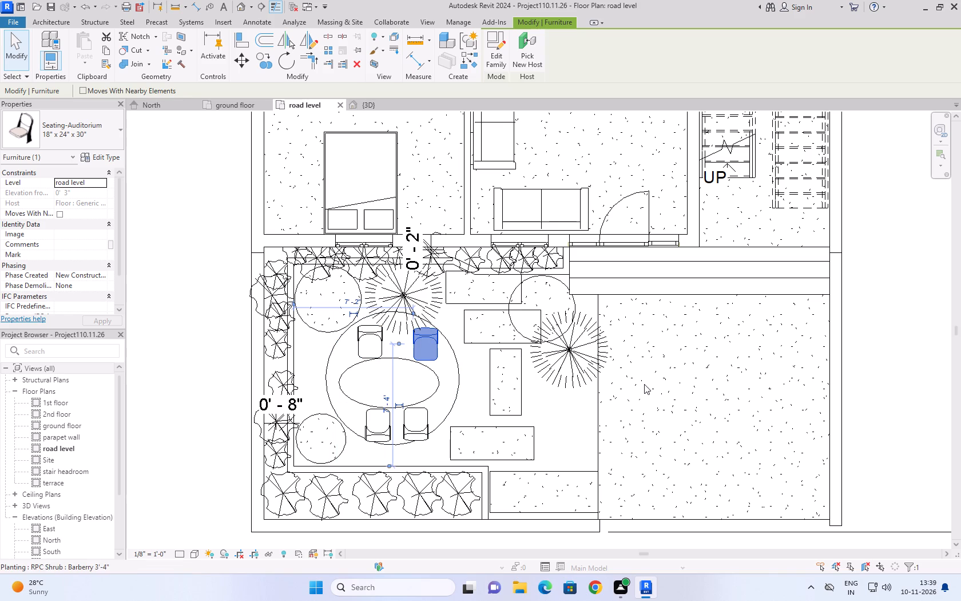
key("Up")
key("Up")
key("Left")
key("Left")
key("Down")
key("Left")
key("Left")
key("Up")
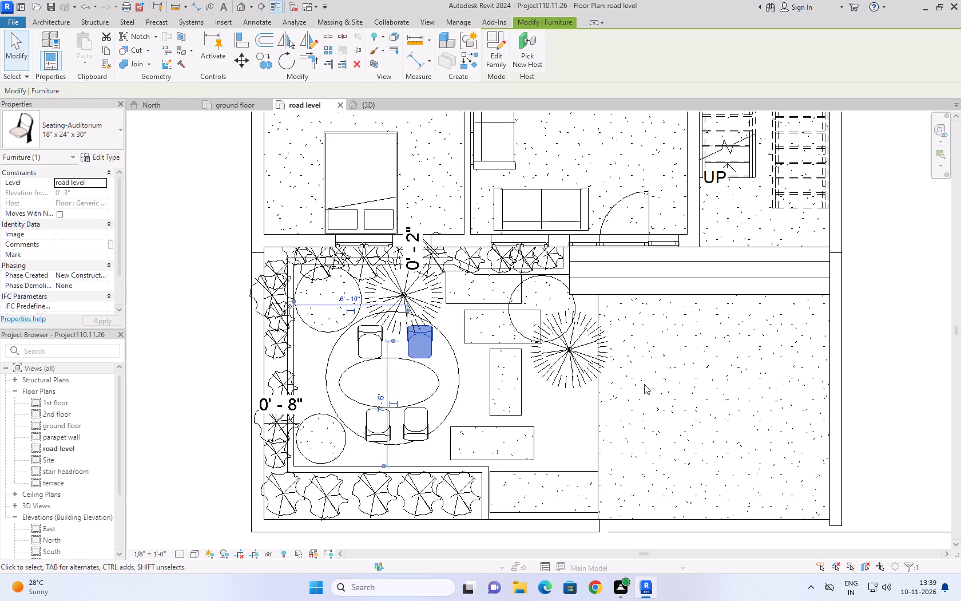
key("Left")
key("Down")
key("Left")
key("Up")
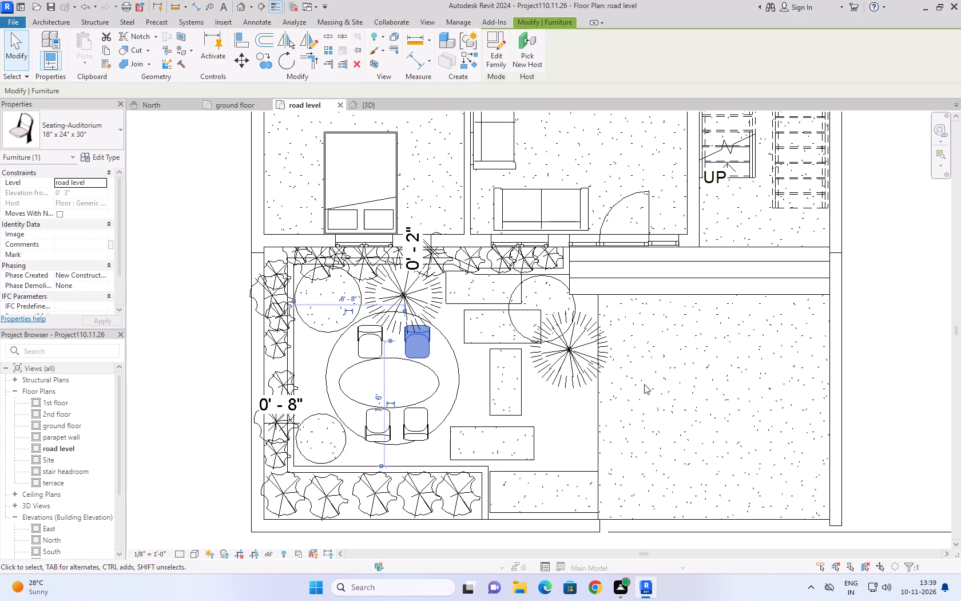
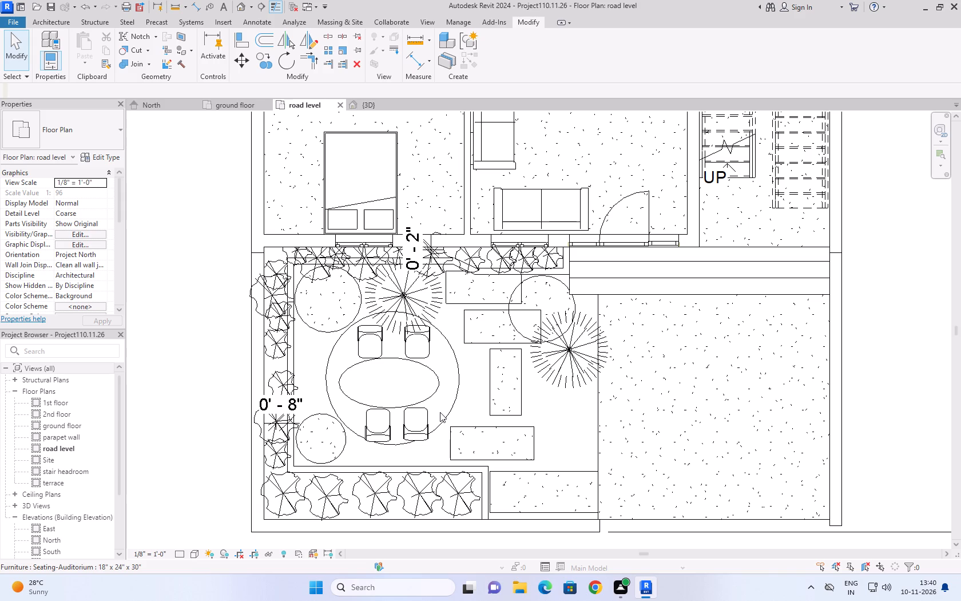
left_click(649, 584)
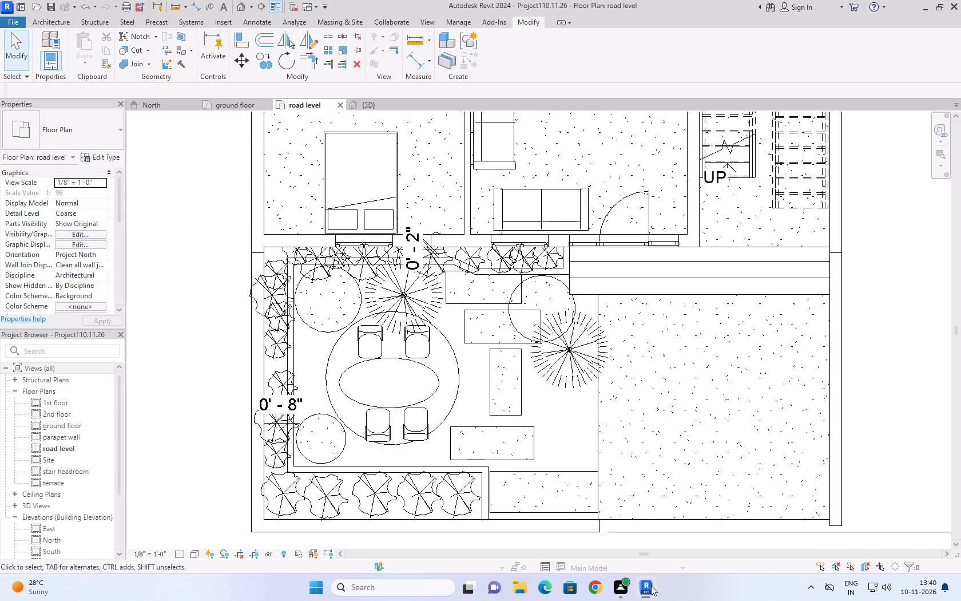
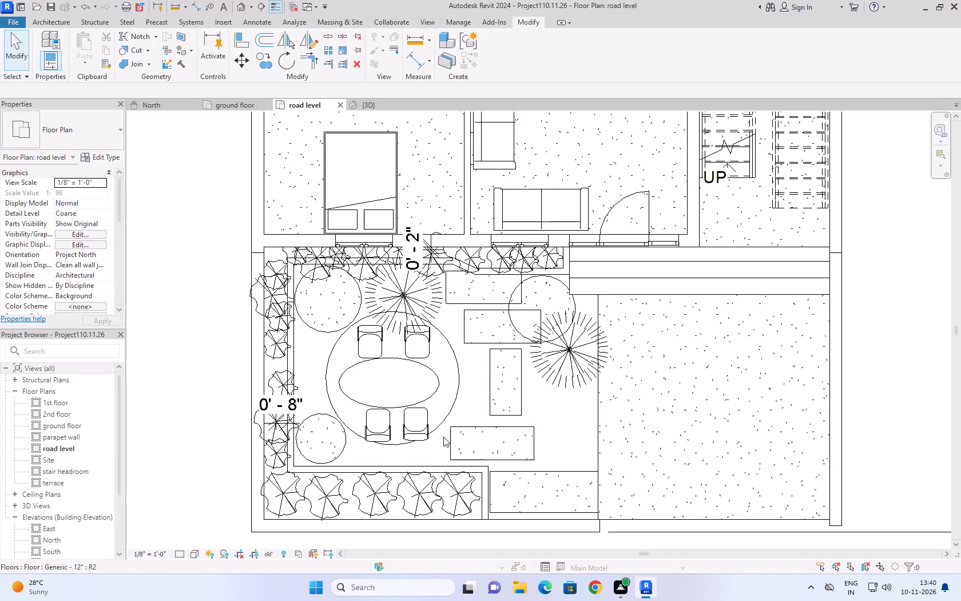
Nudge the right-hand chair on the garden table's house side left, to about 6'-5" from the side planter wall.
left_click(412, 337)
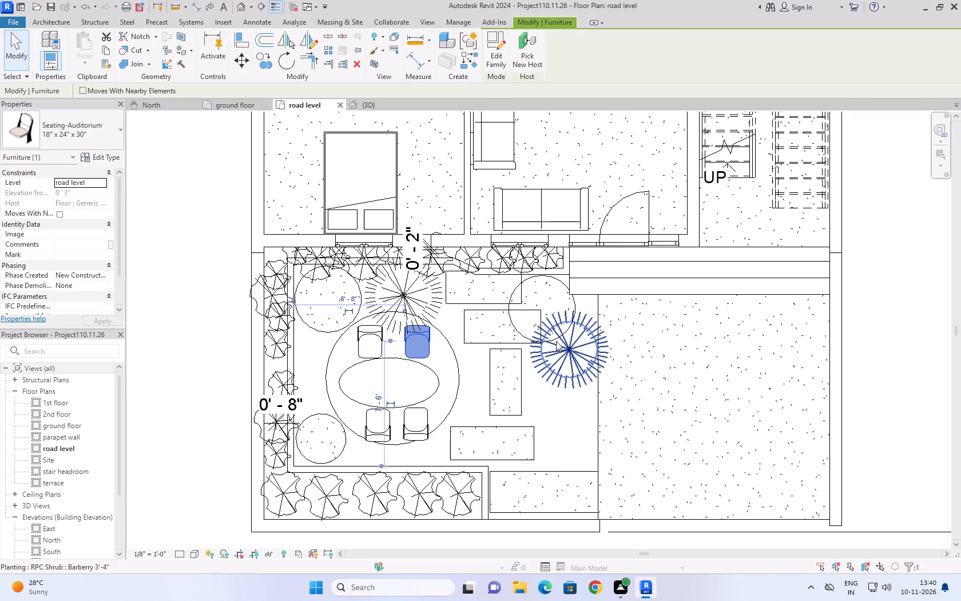
key("Left")
key("Left")
key("Left")
key("Left")
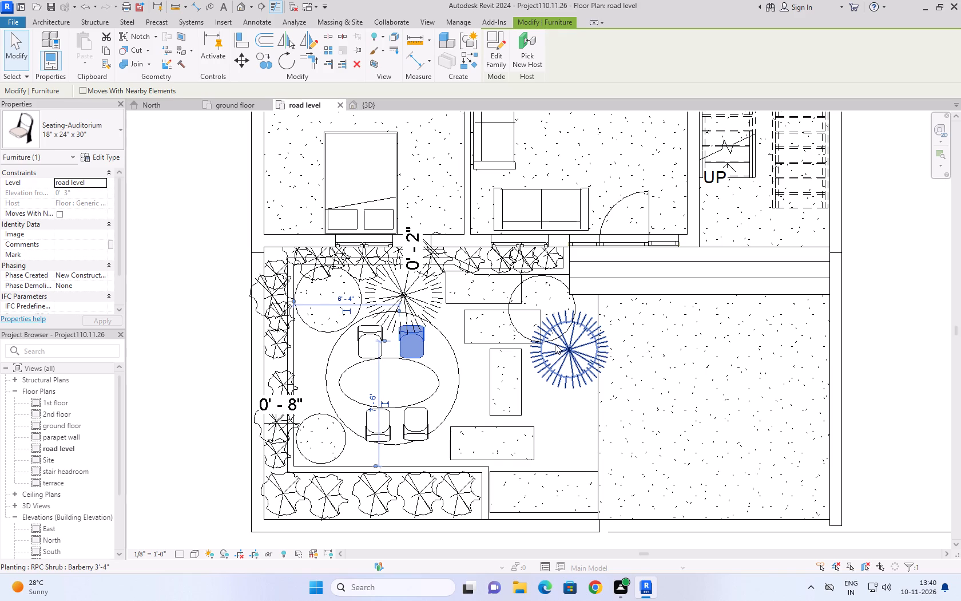
key("Right")
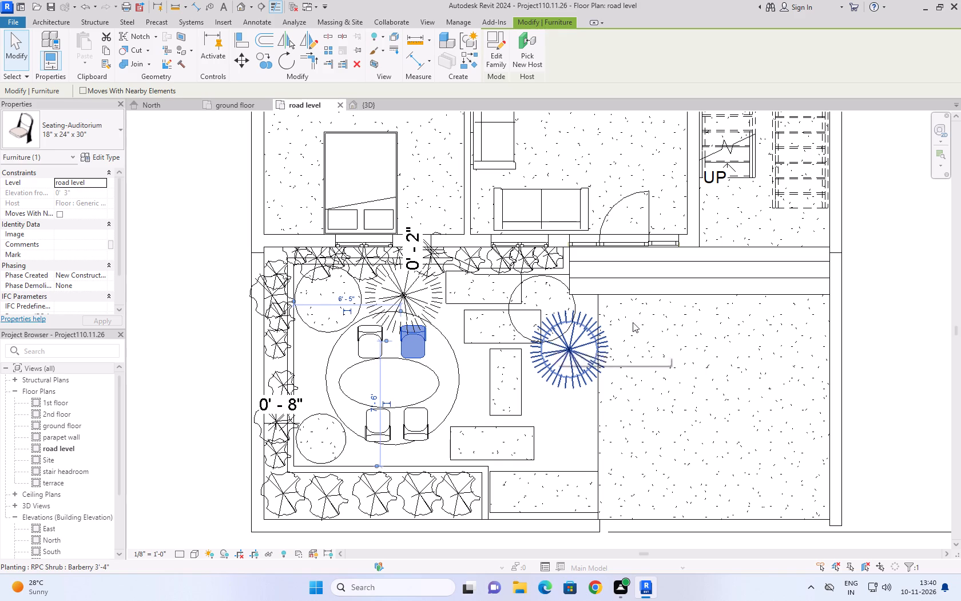
left_click(935, 345)
Browse the loadable table families for a garden table alternative, previewing Table-Dining Round and Table-Ellipse, without loading any.
left_click(430, 380)
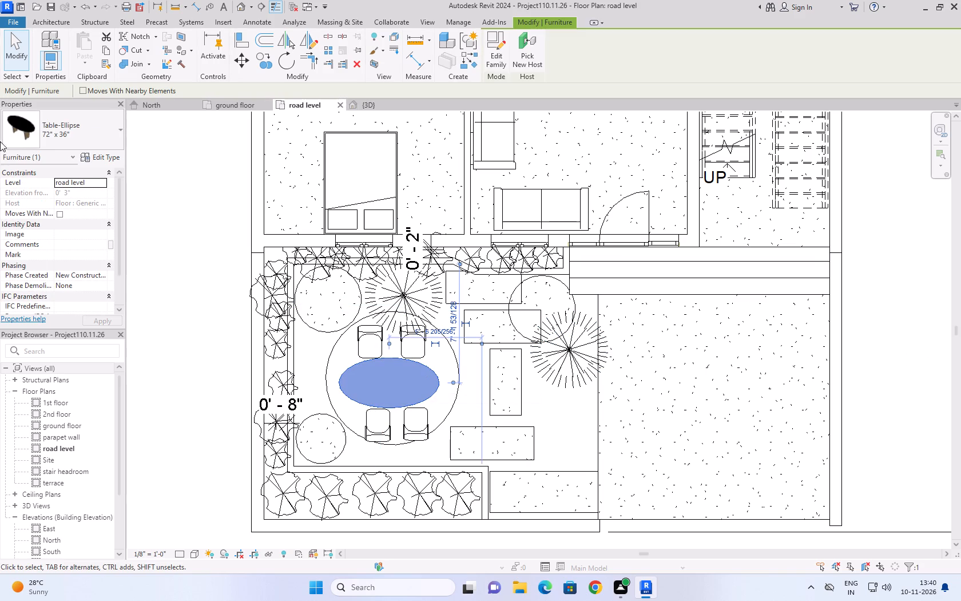
left_click(73, 118)
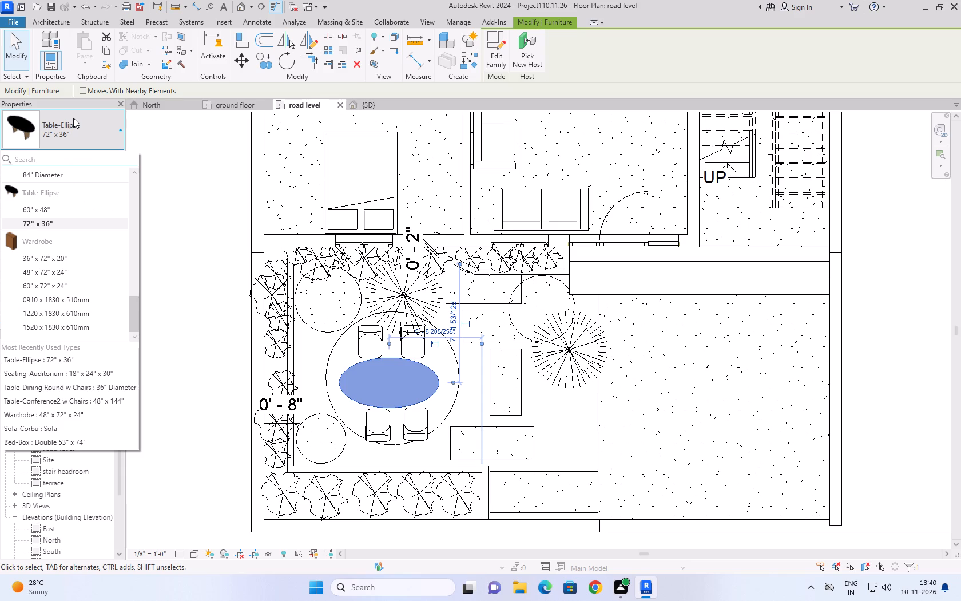
left_click(73, 118)
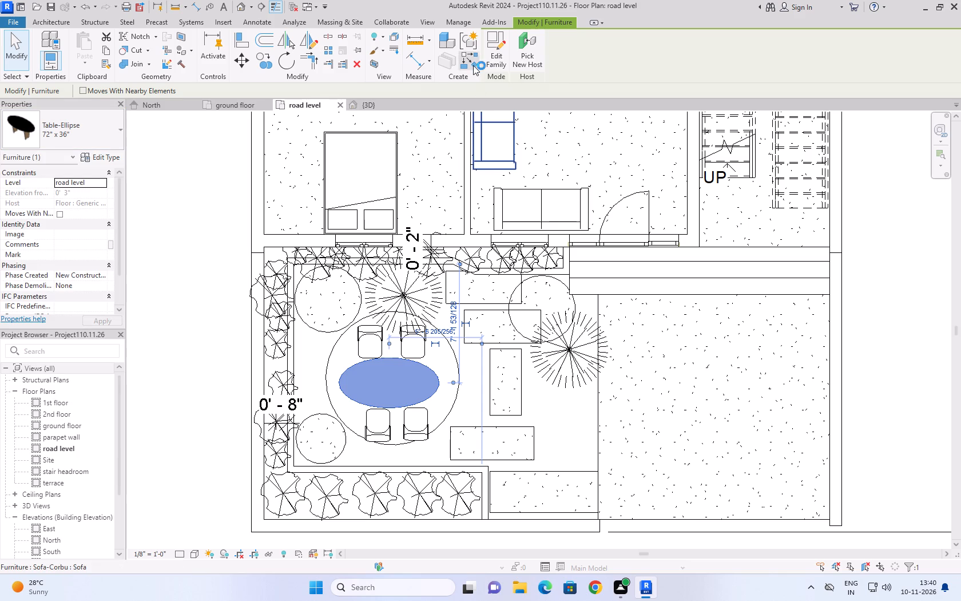
left_click(65, 25)
left_click(122, 74)
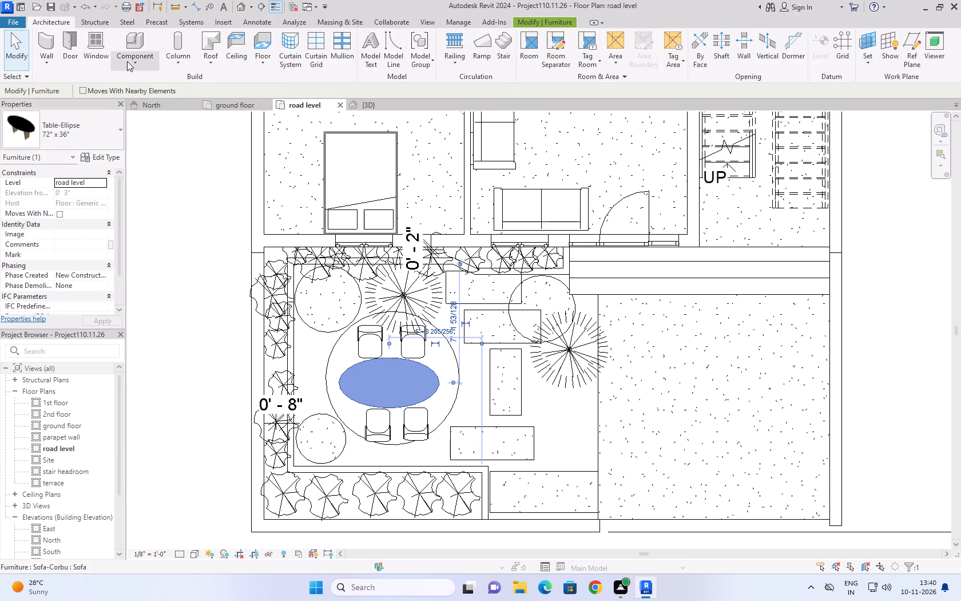
left_click(128, 61)
left_click(140, 77)
left_click(491, 45)
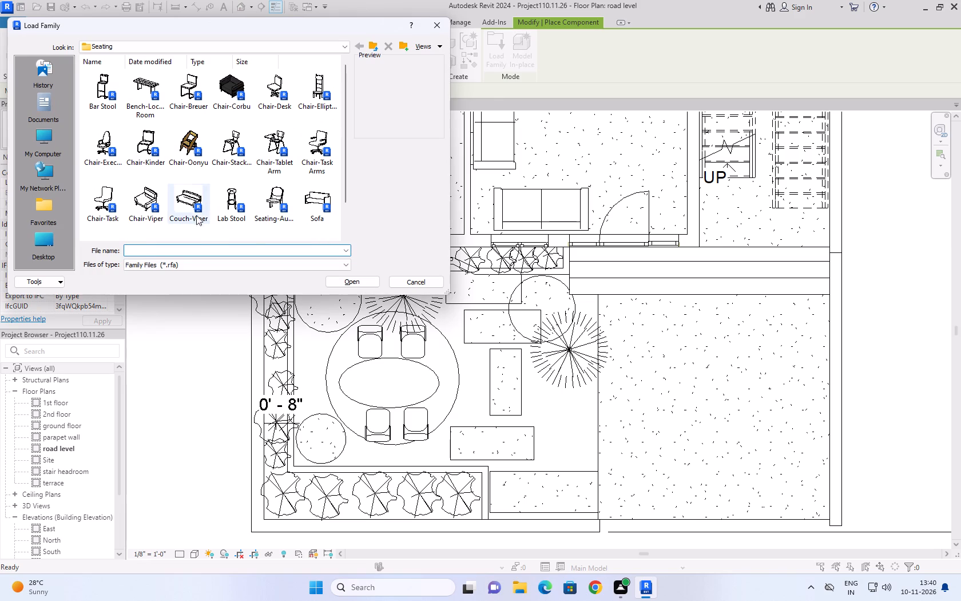
left_click(368, 44)
double_click(225, 85)
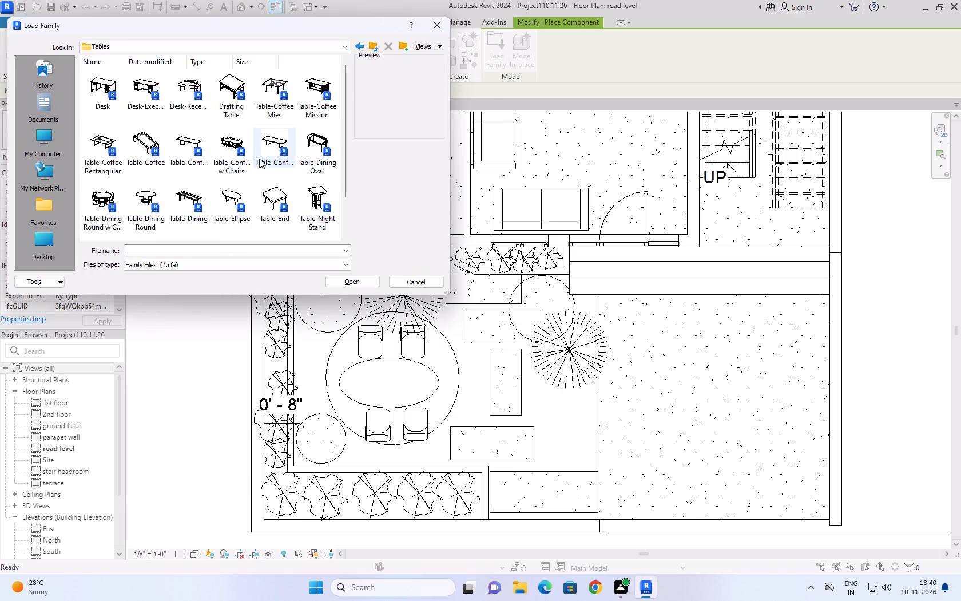
left_click(148, 197)
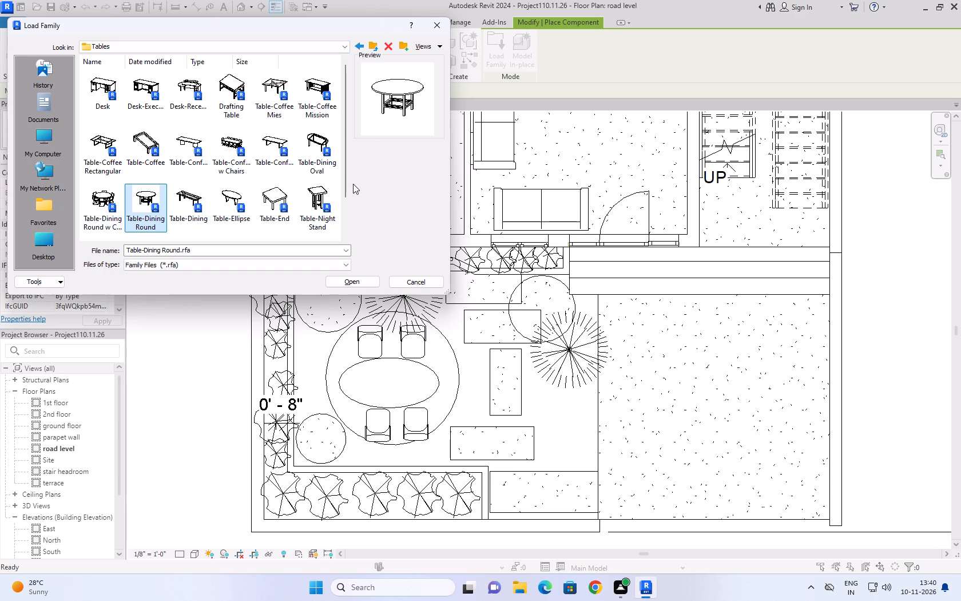
left_click(238, 194)
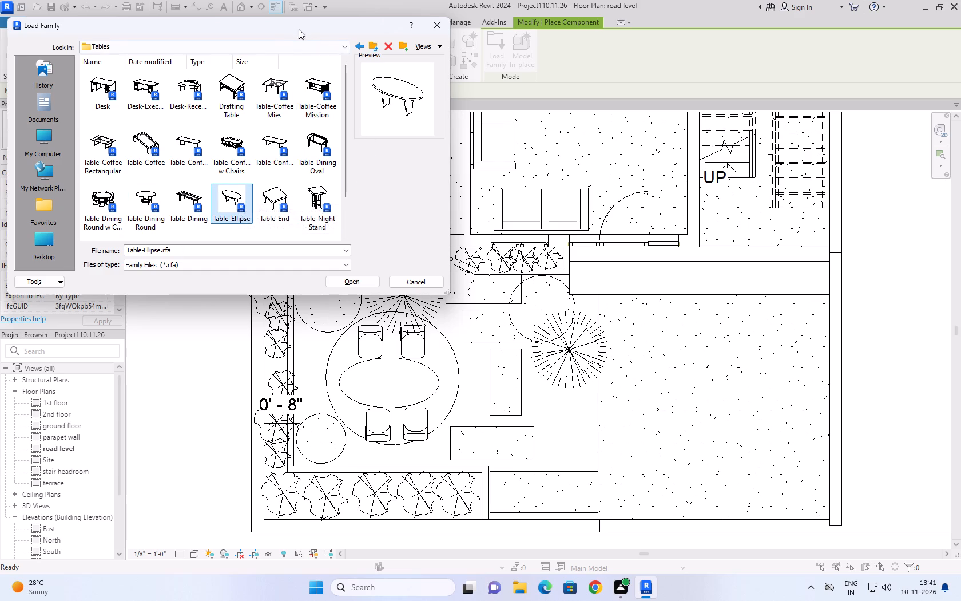
left_click_drag(285, 26, 466, 25)
left_click(467, 25)
left_click(72, 147)
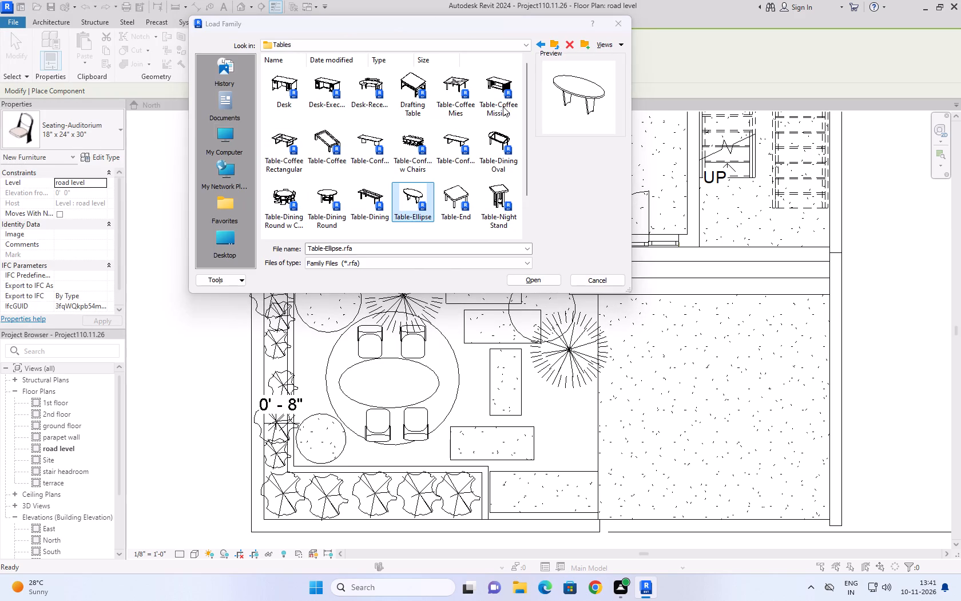
left_click(618, 15)
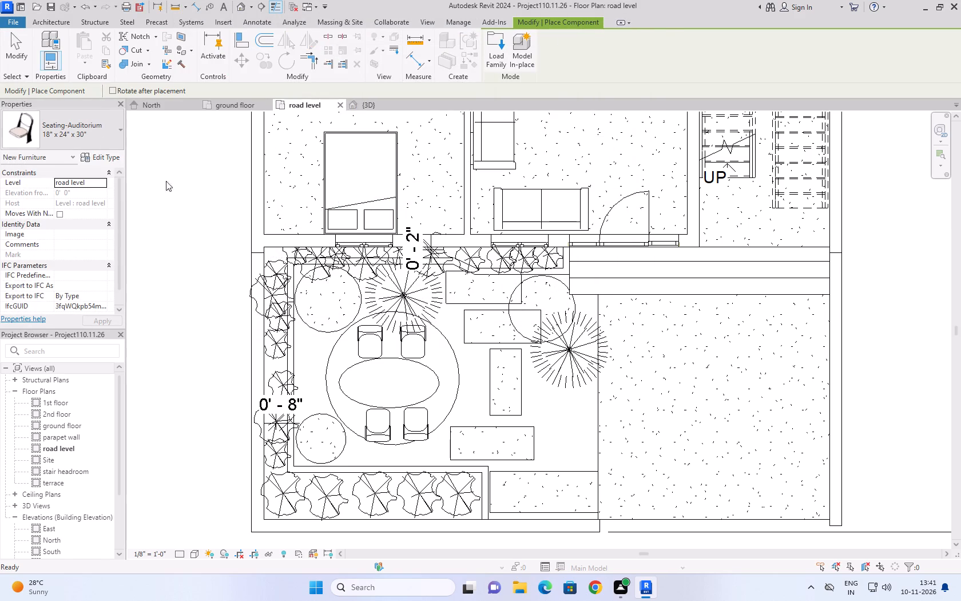
key("Escape")
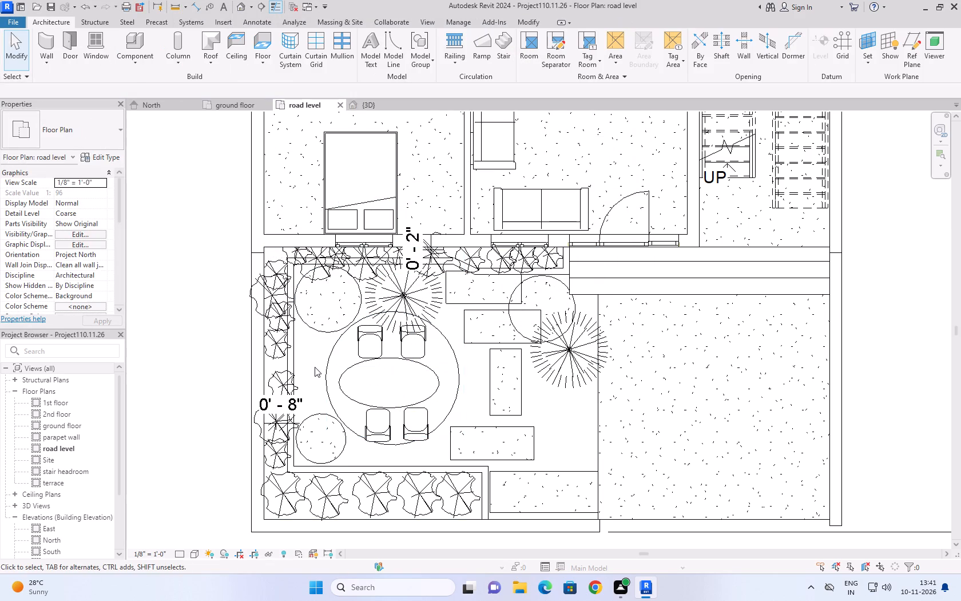
Change the elliptical garden table to the Table-Ellipse 60" x 48" type.
left_click(346, 365)
left_click(74, 128)
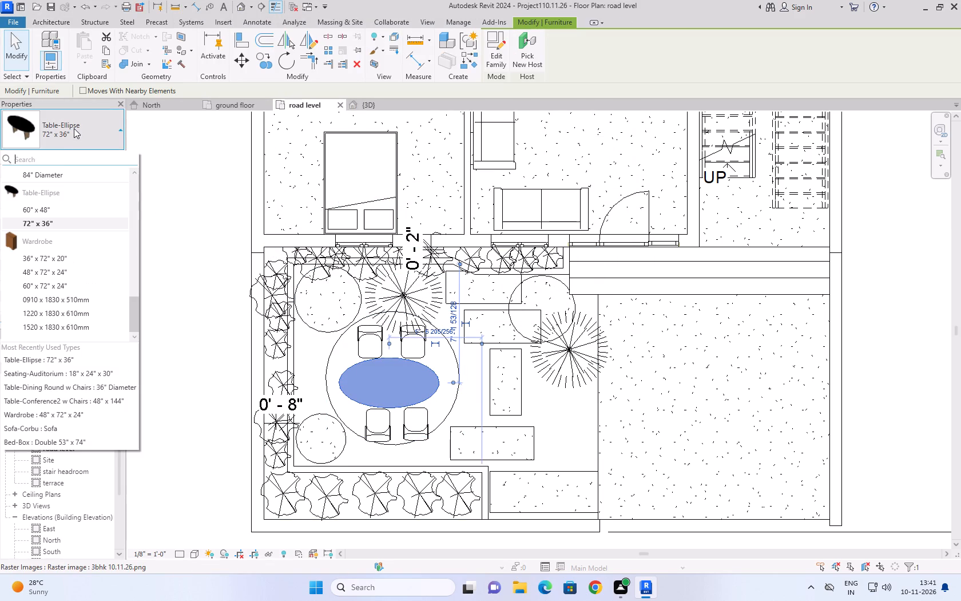
left_click(51, 207)
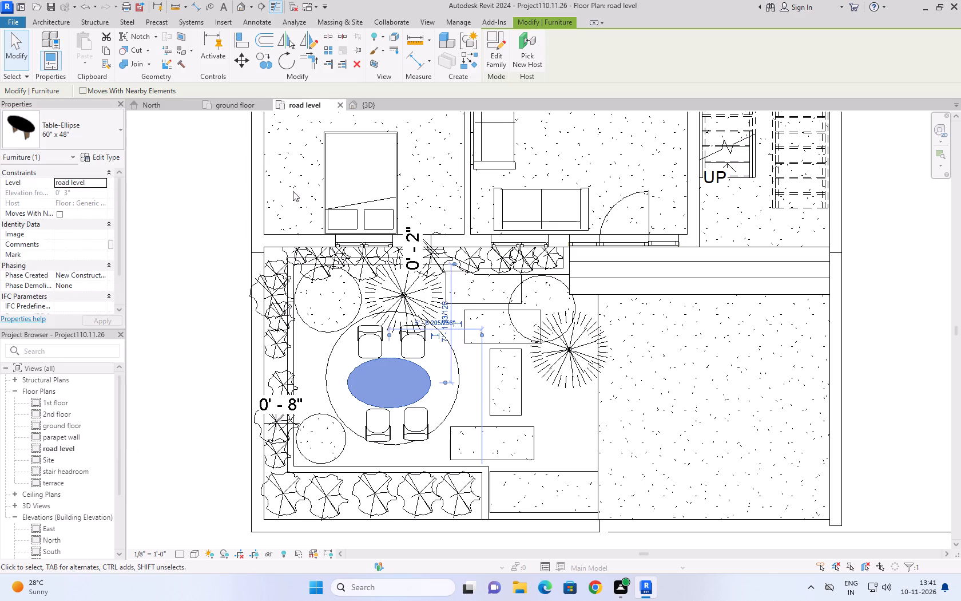
In the 3D view, set the elliptical garden table's type height to 1'6".
left_click(374, 105)
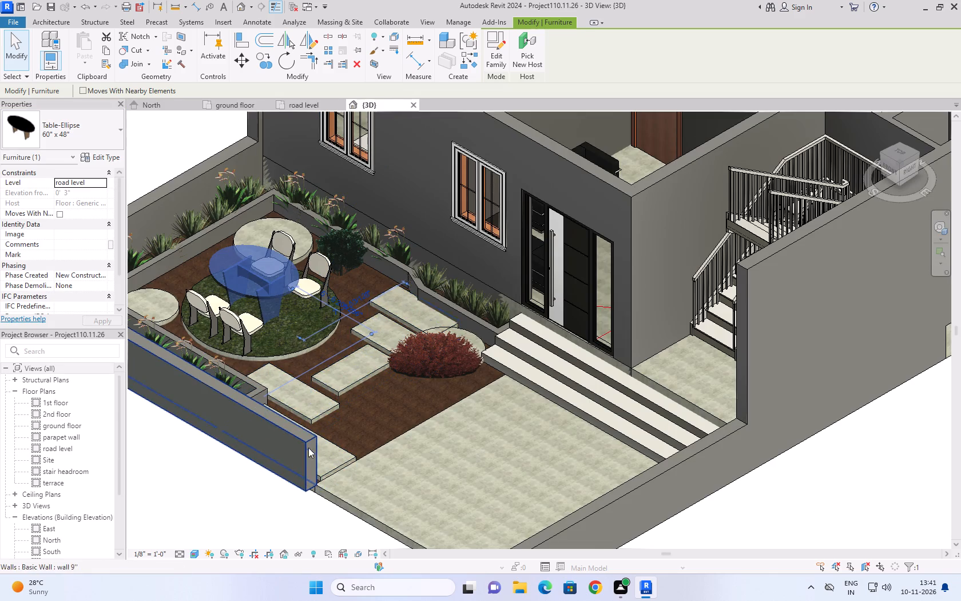
left_click(214, 479)
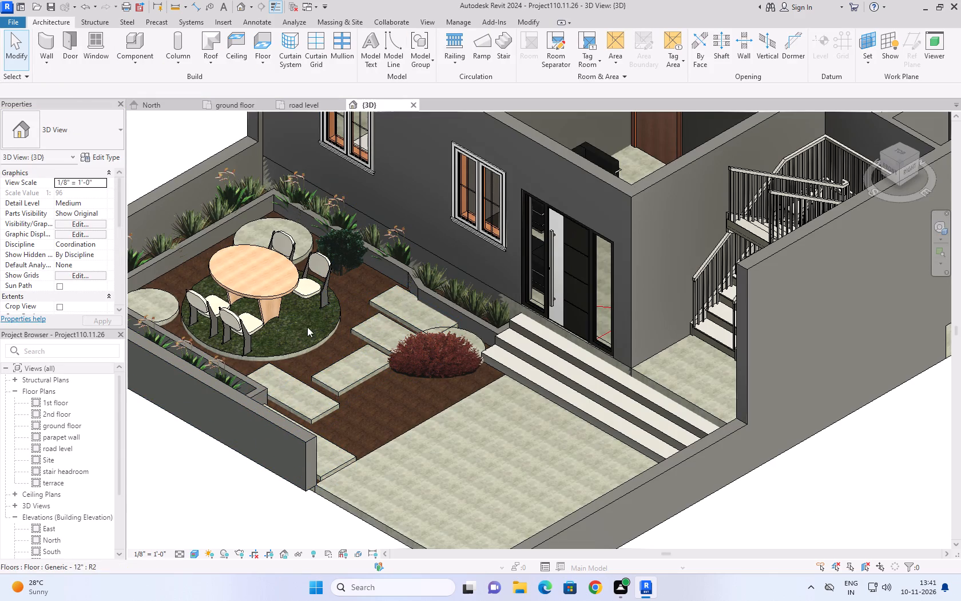
left_click(287, 290)
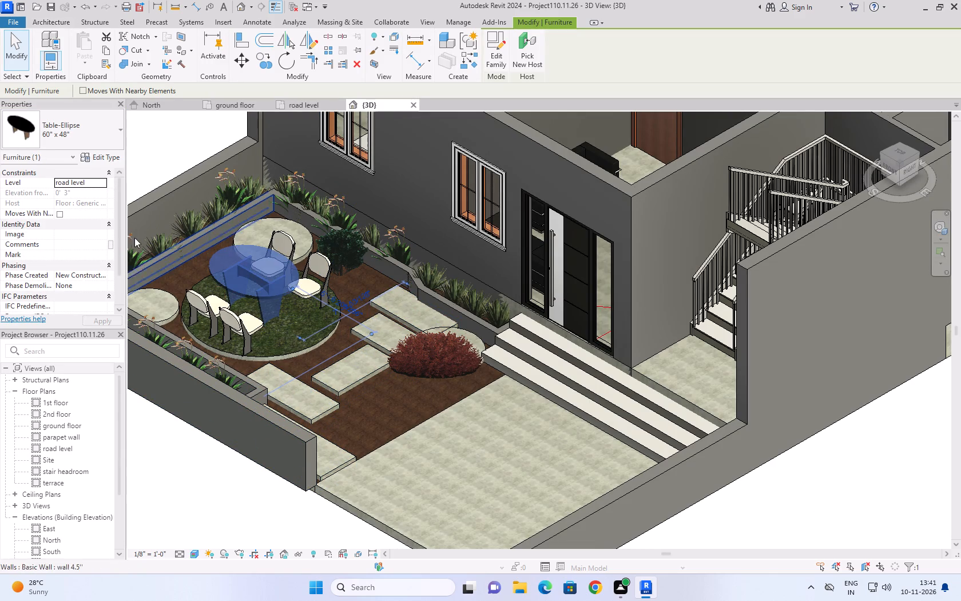
left_click(94, 153)
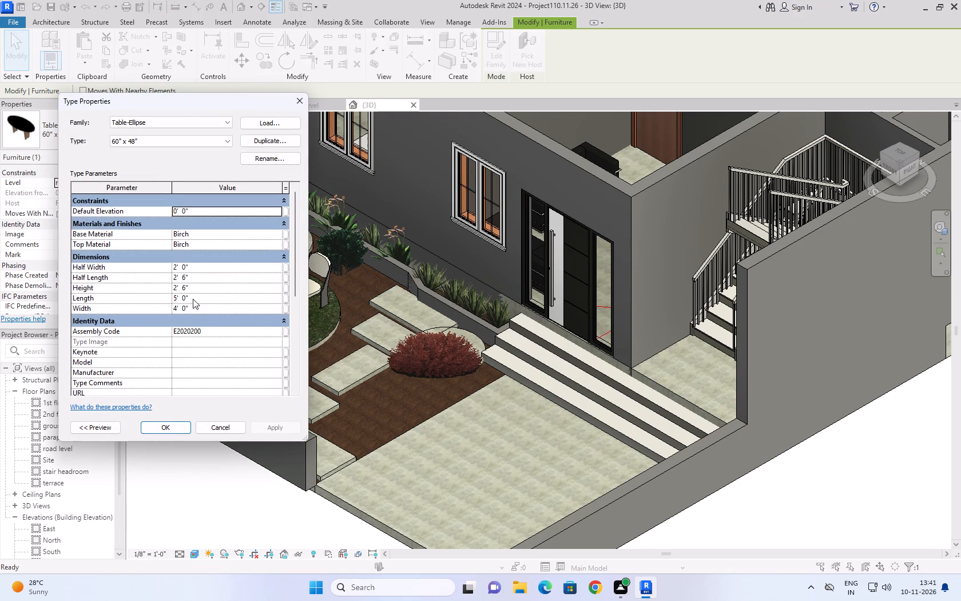
left_click(194, 287)
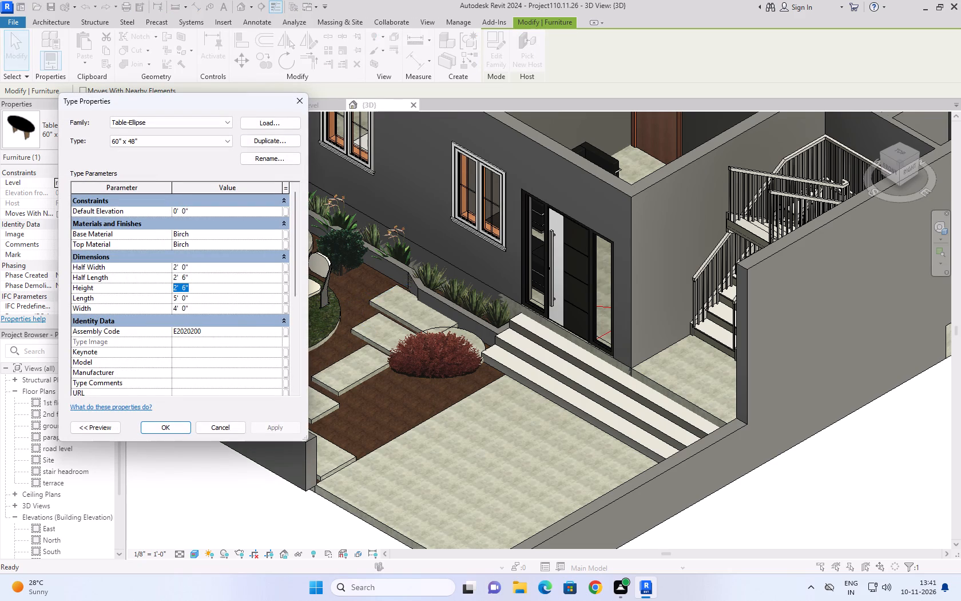
type("1'6''")
left_click(260, 421)
left_click(160, 425)
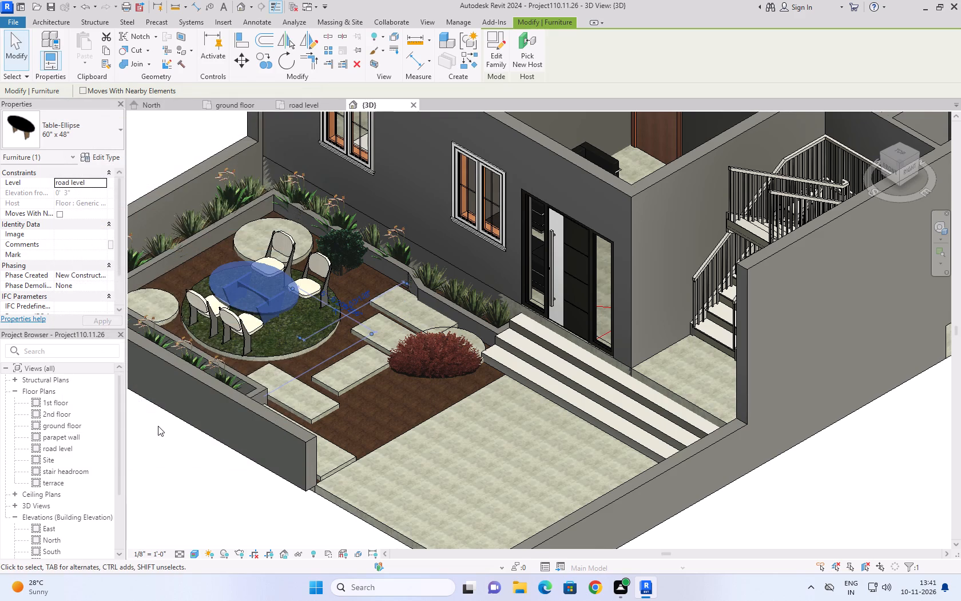
left_click(186, 489)
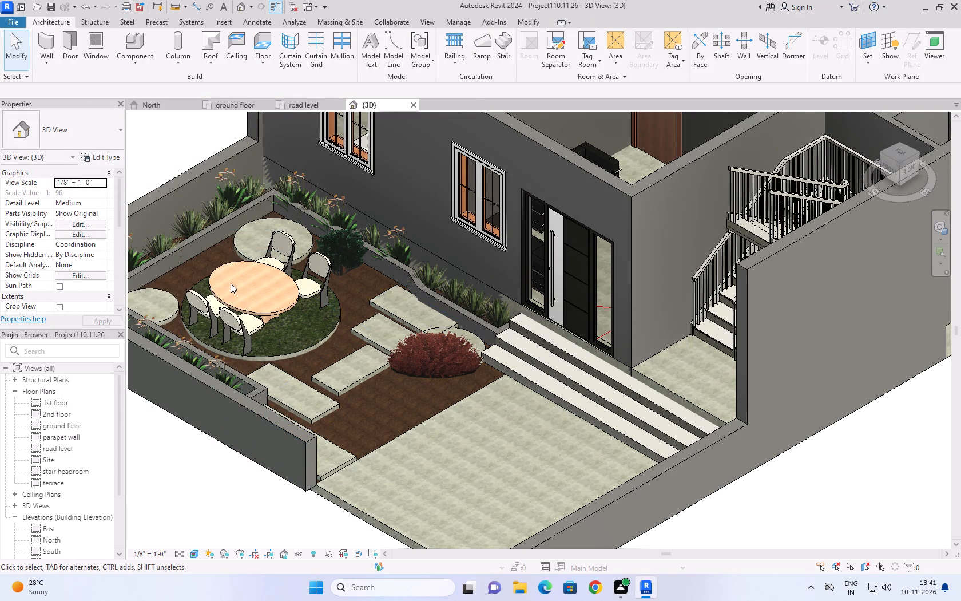
scroll(228, 284, "up", 6)
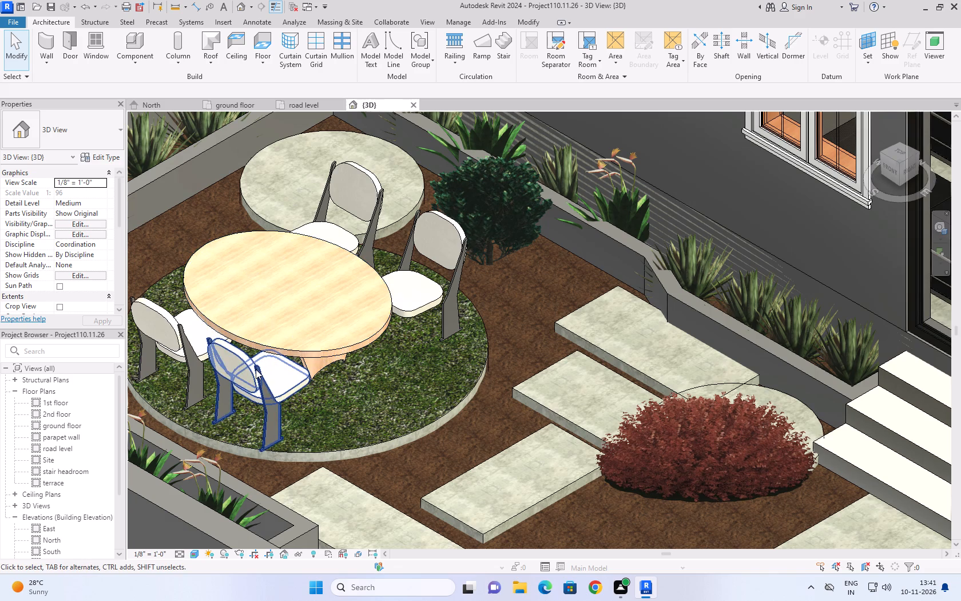
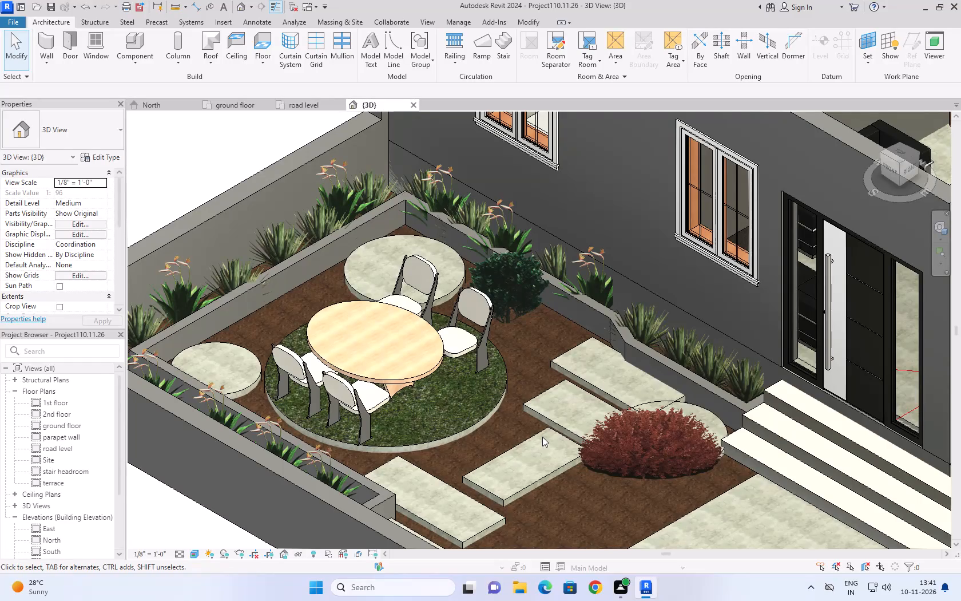
In the road level plan, nudge both house-side garden chairs toward the house, the right-hand one to about 7'-9" from the front planter wall.
double_click(237, 112)
scroll(456, 246, "down", 8)
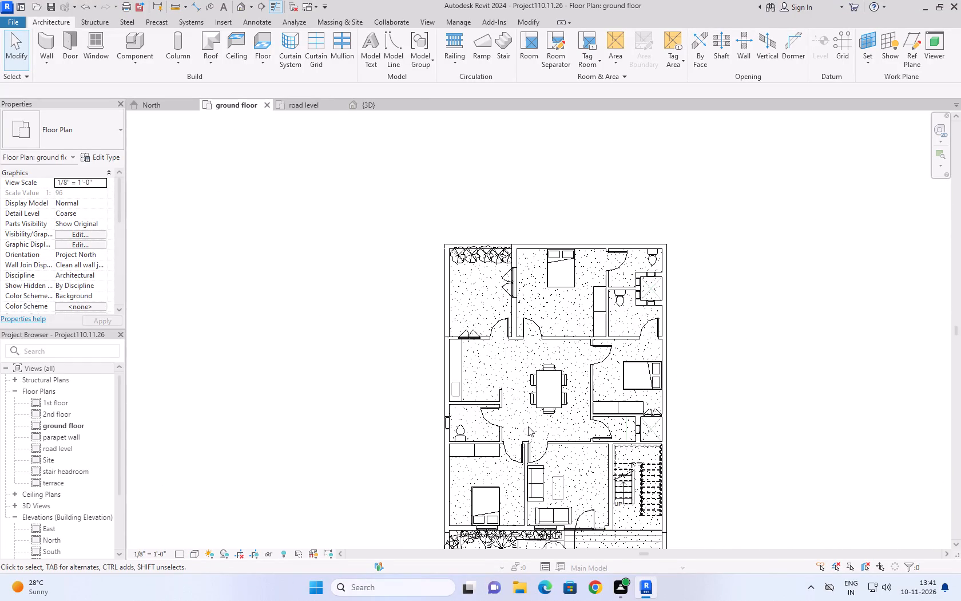
scroll(531, 246, "down", 4)
scroll(514, 461, "up", 10)
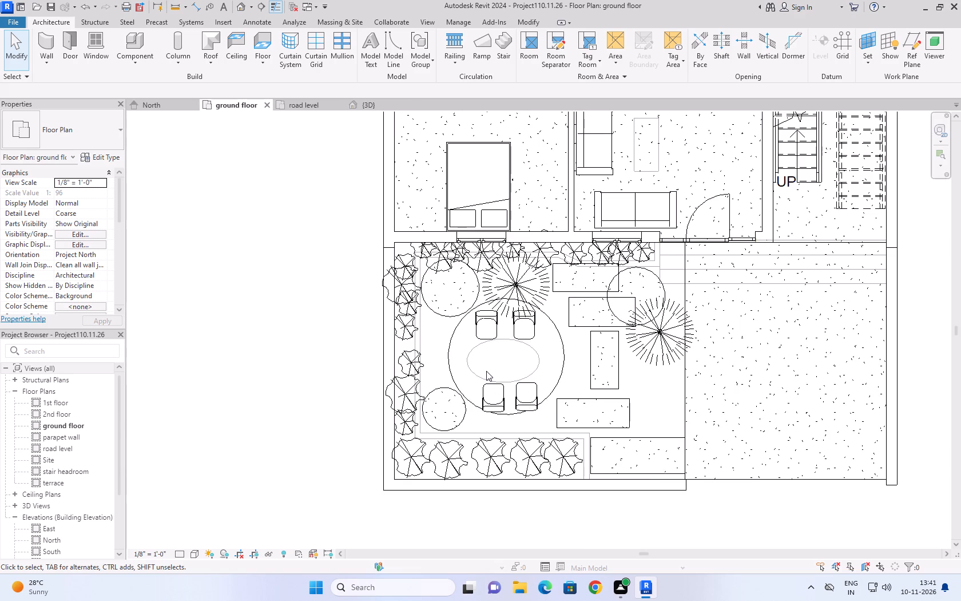
left_click(305, 107)
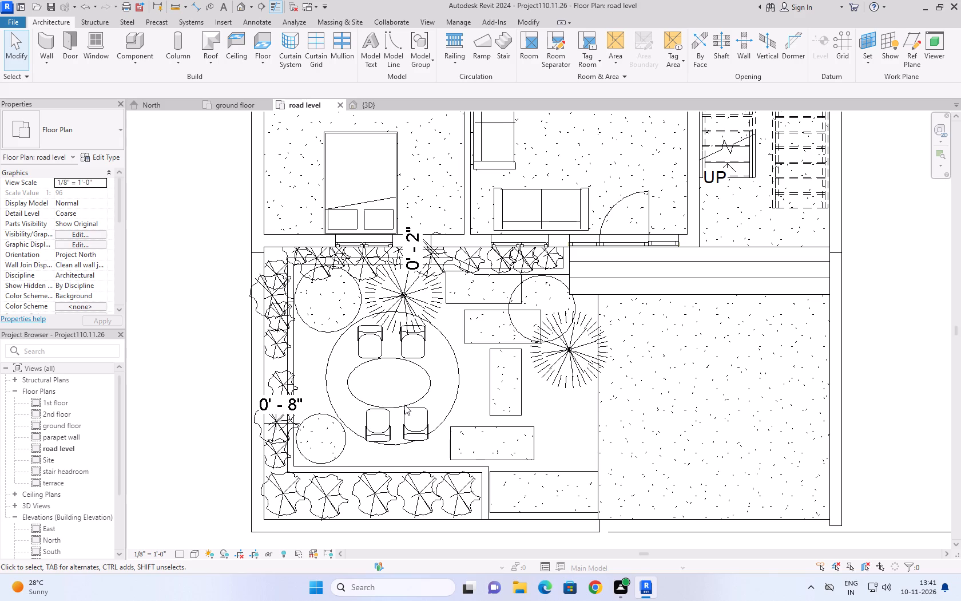
left_click(422, 395)
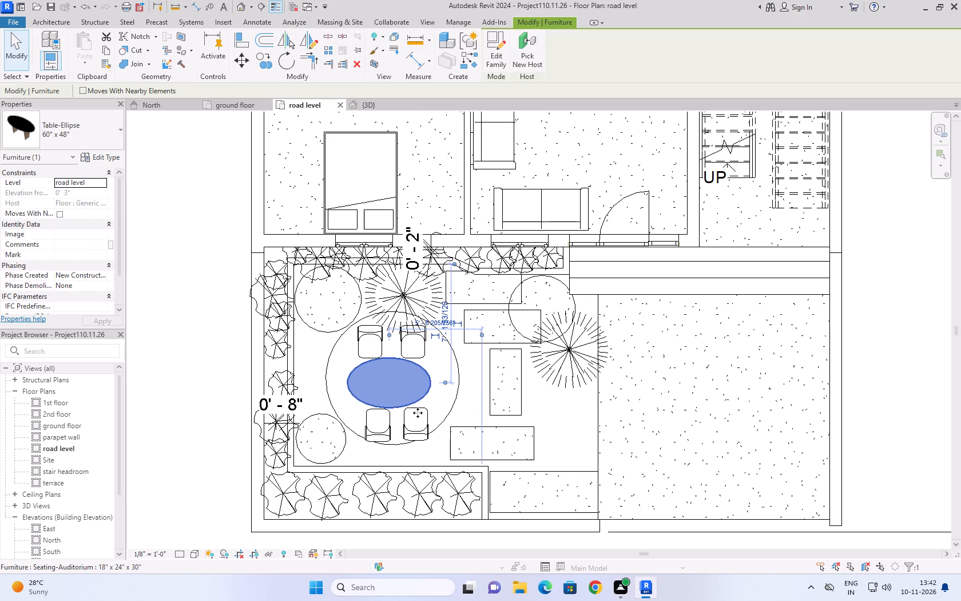
left_click(390, 427)
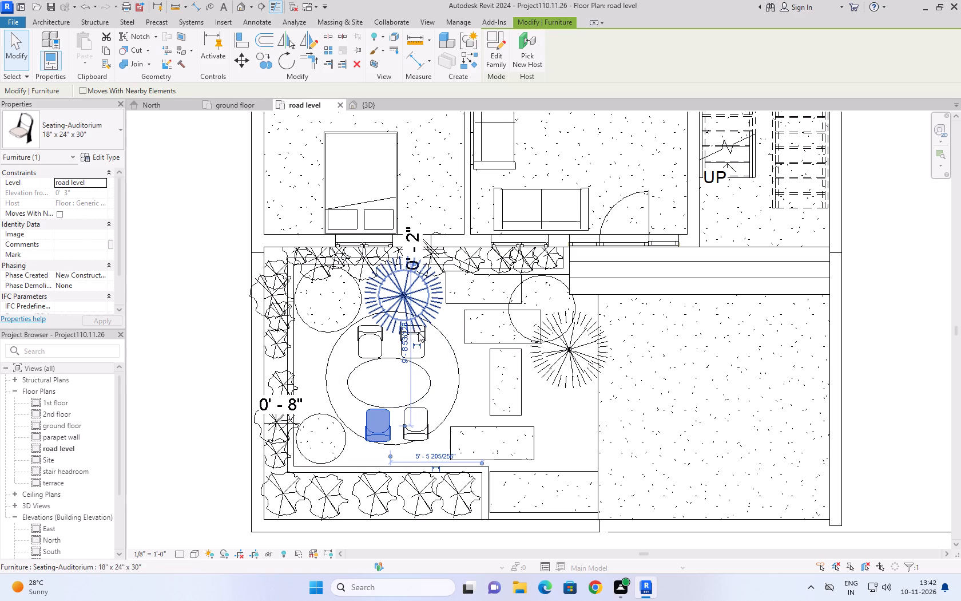
left_click(381, 349)
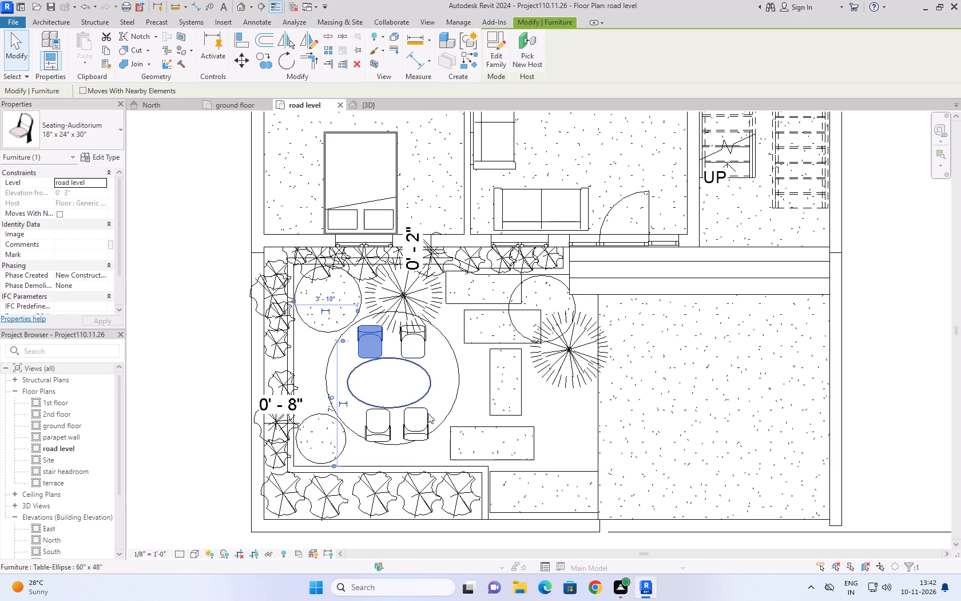
key("Up")
key("Up")
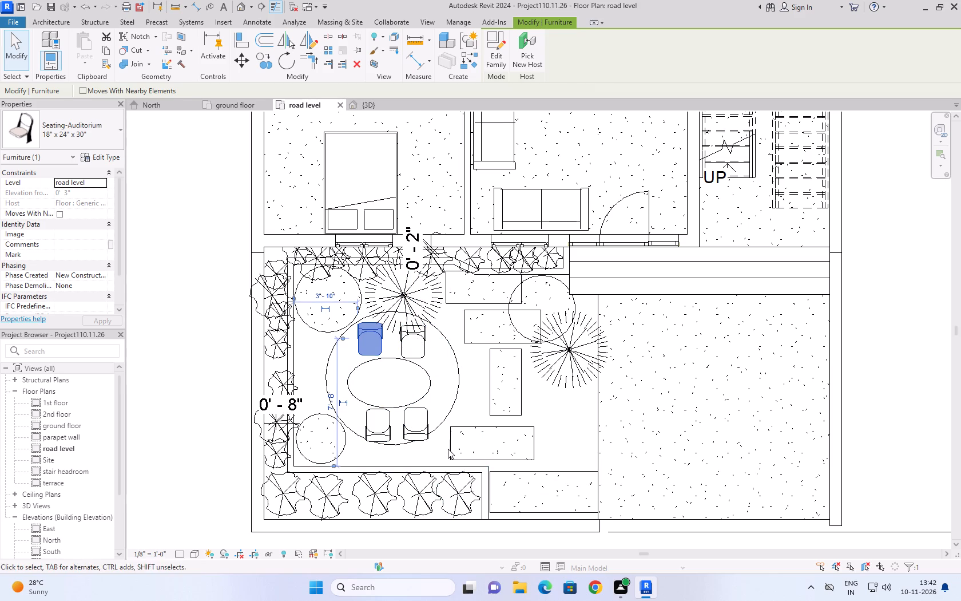
left_click(425, 343)
key("Up")
key("Up")
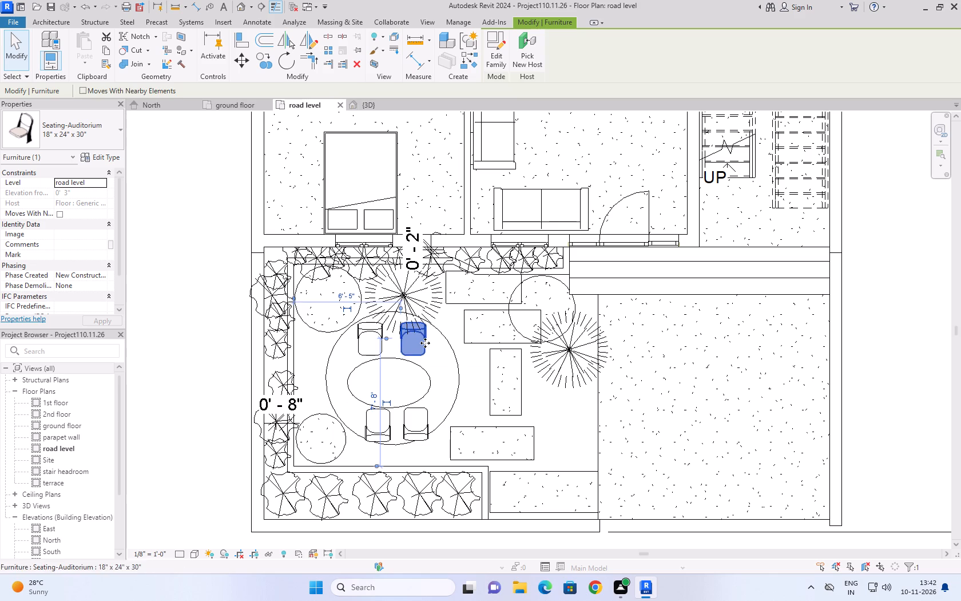
key("Up")
key("Left")
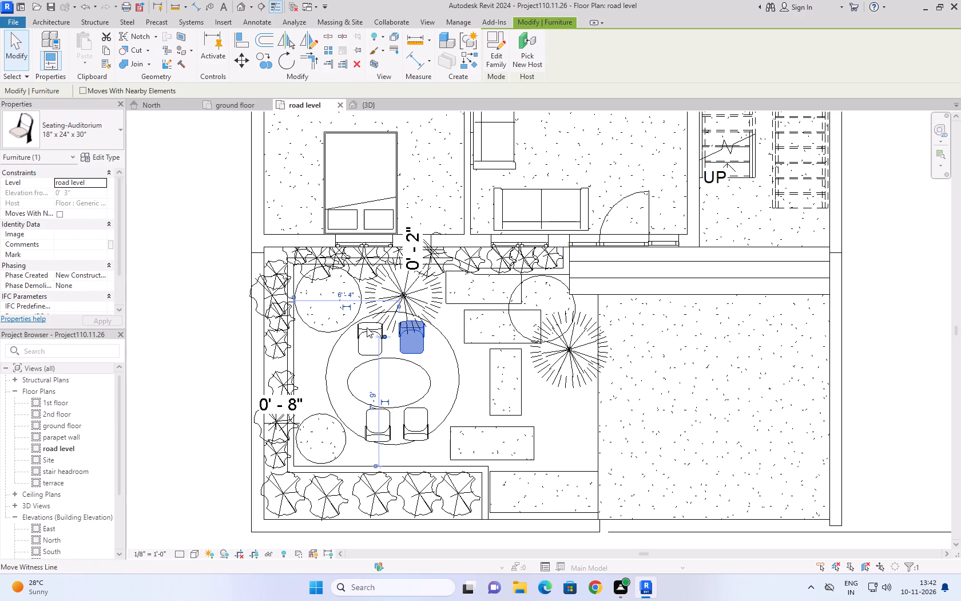
left_click(367, 327)
key("Up")
left_click(175, 367)
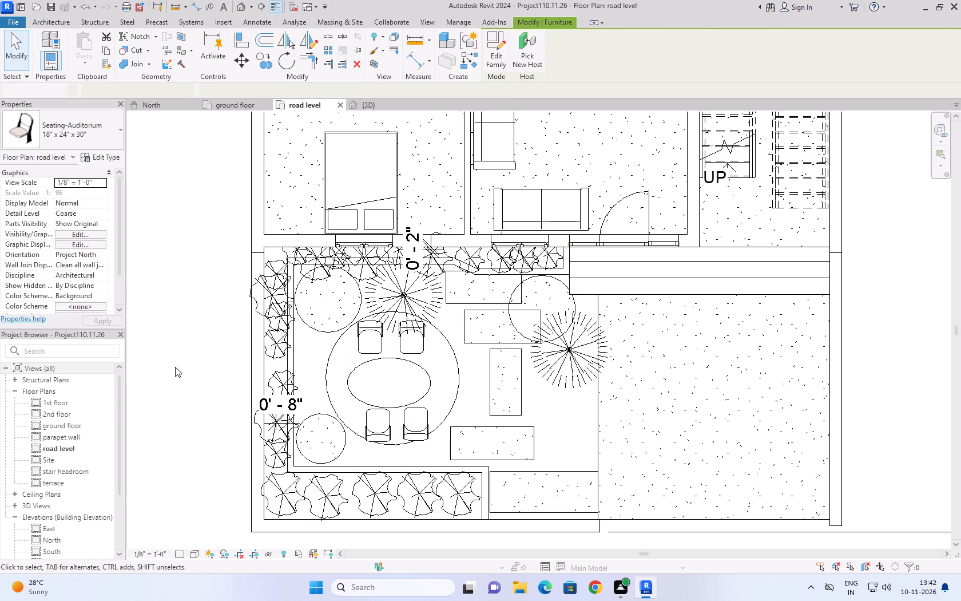
Nudge the elliptical garden table toward the house, to about 6'-11" from the house-side planter wall.
left_click(372, 361)
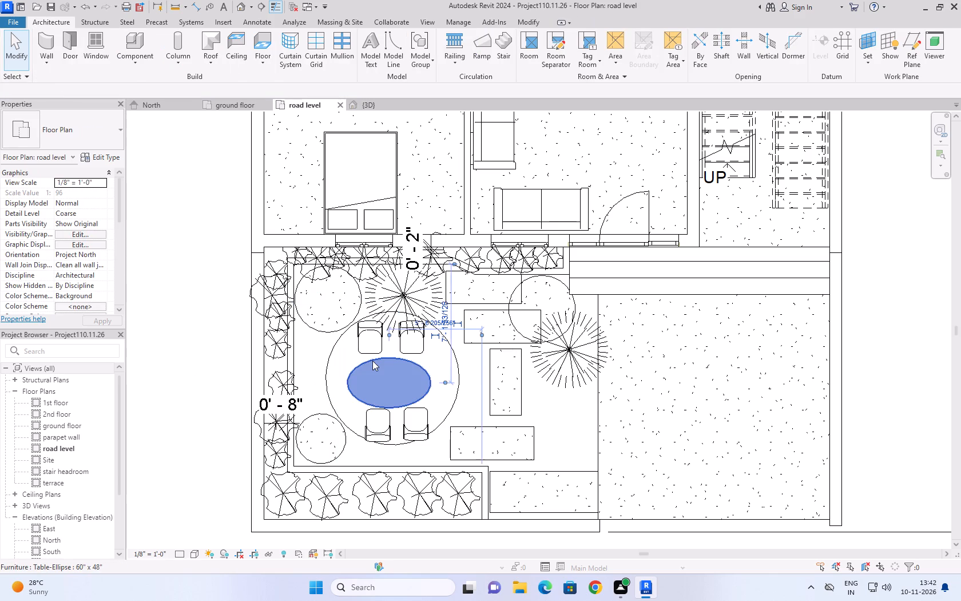
key("Up")
key("Up")
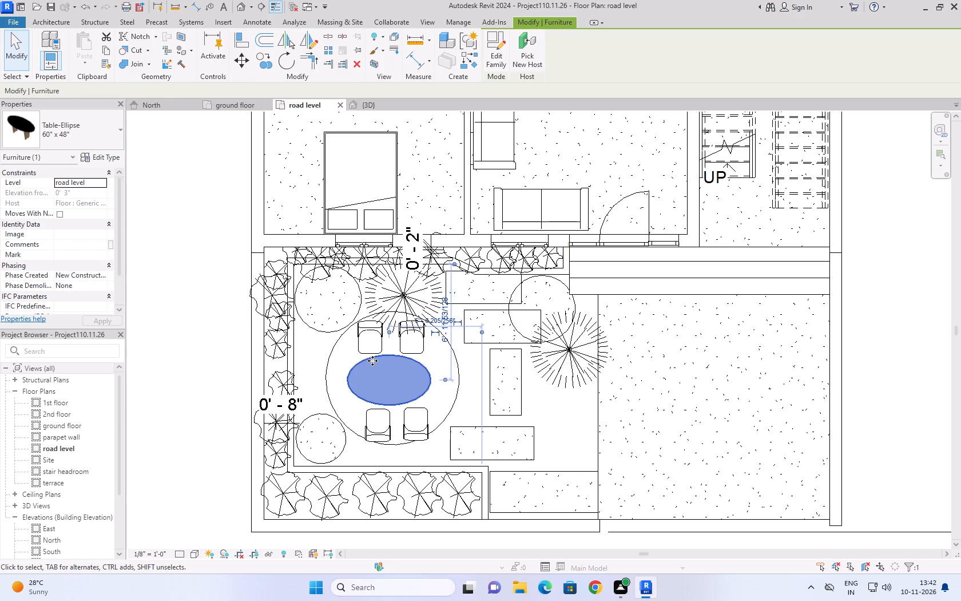
Nudge the left-hand street-side chair left and toward the table, about 9'-6" from the house-side planter wall.
left_click(371, 432)
key("Left")
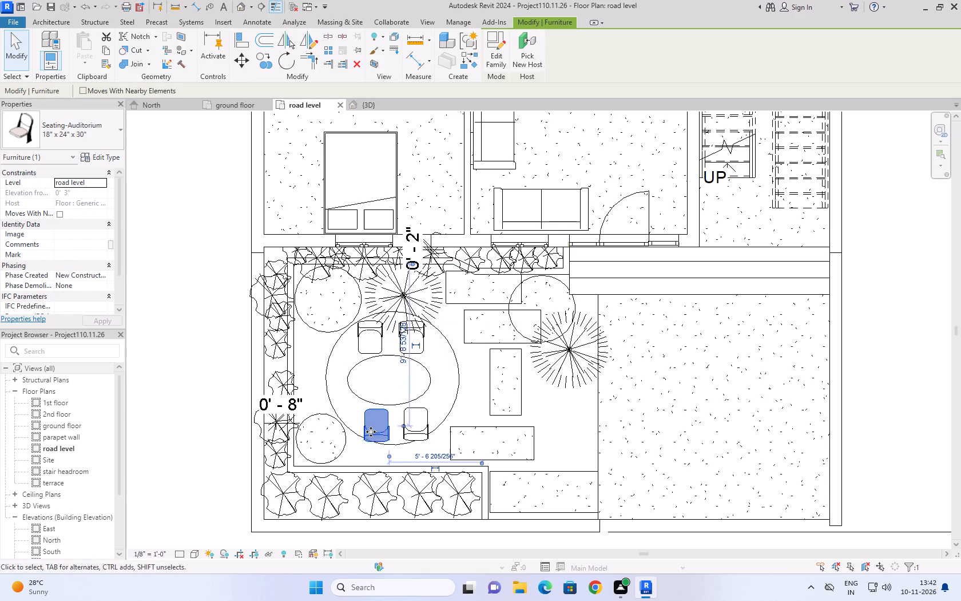
key("Left")
key("Left")
key("Up")
key("Left")
key("Left")
key("Left")
key("Up")
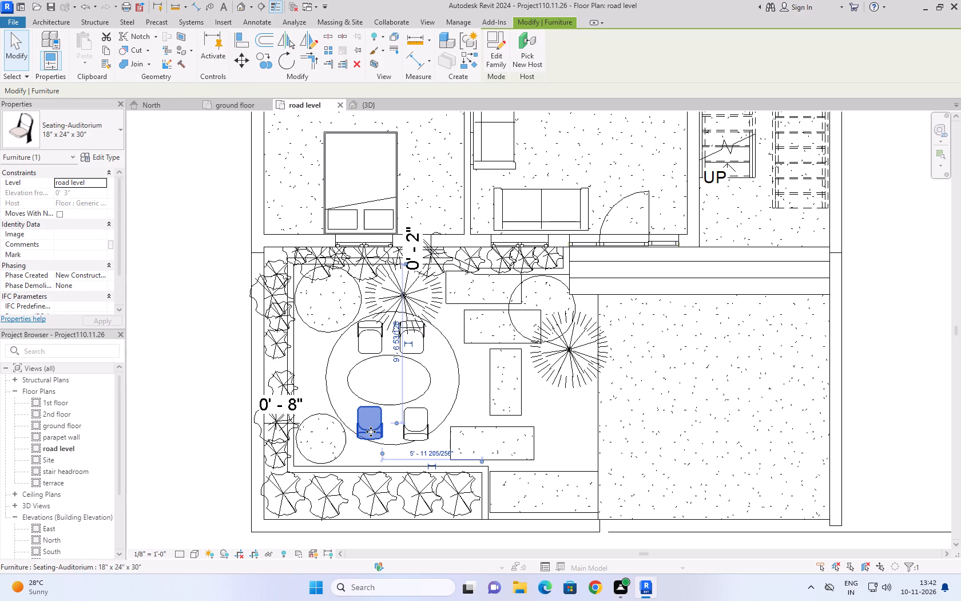
Nudge the left-hand house-side chair right and toward the house, about 4'-2" from the side planter wall and 8'-0" from the front planter wall.
left_click(379, 331)
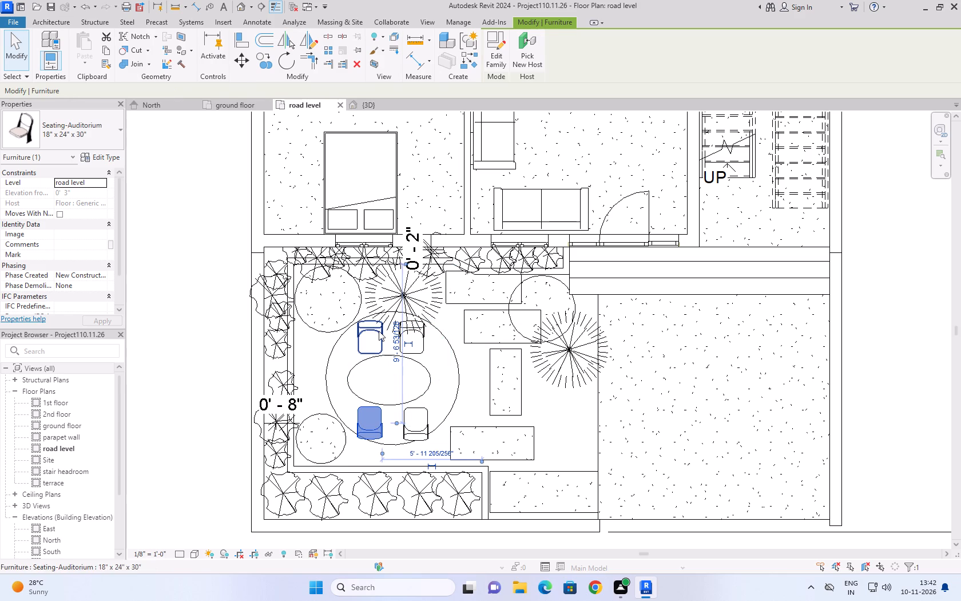
key("Up")
key("Right")
key("Right")
key("Up")
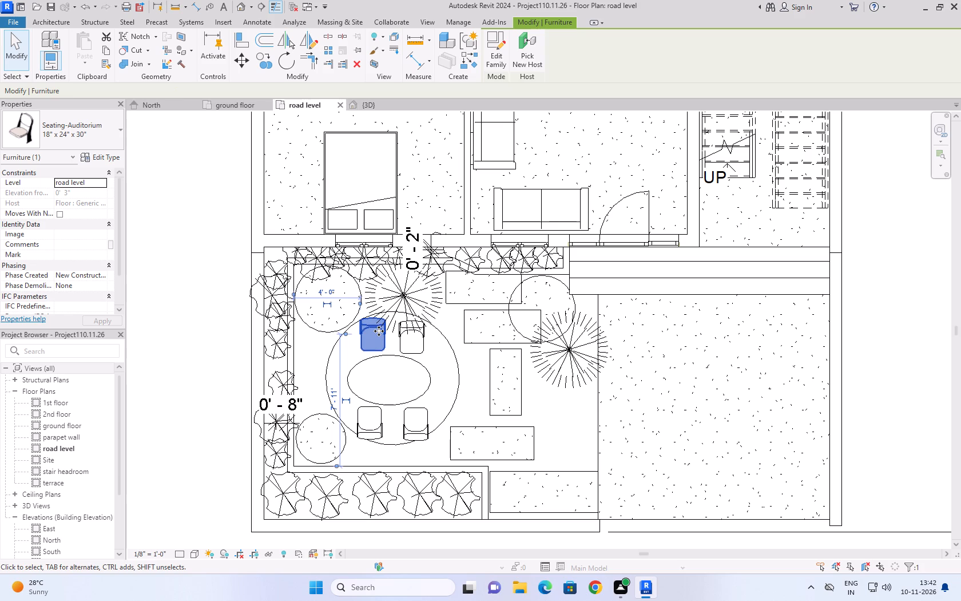
key("Right")
key("Right")
key("Up")
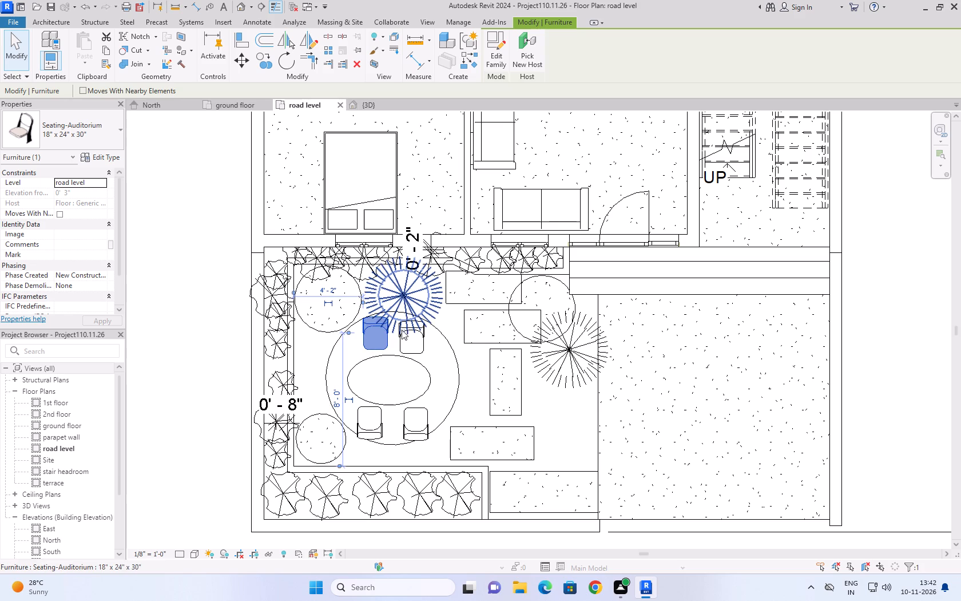
Nudge the right-hand house-side chair left and toward the house, about 6'-2" from the side planter wall and 7'-11" from the front one.
left_click(405, 329)
left_click(415, 353)
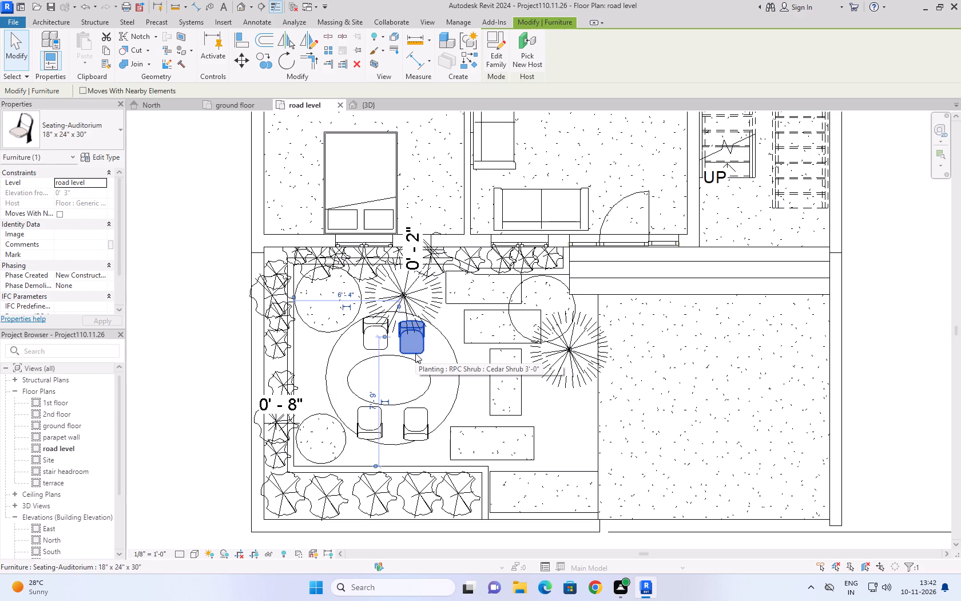
key("Left")
key("Left")
key("Up")
key("Up")
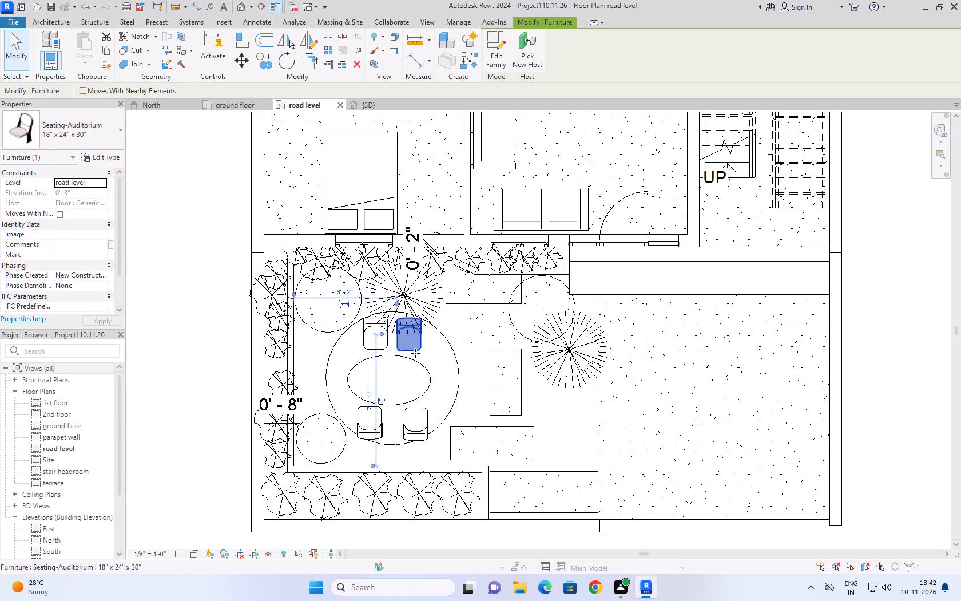
key("Up")
key("Down")
left_click(189, 324)
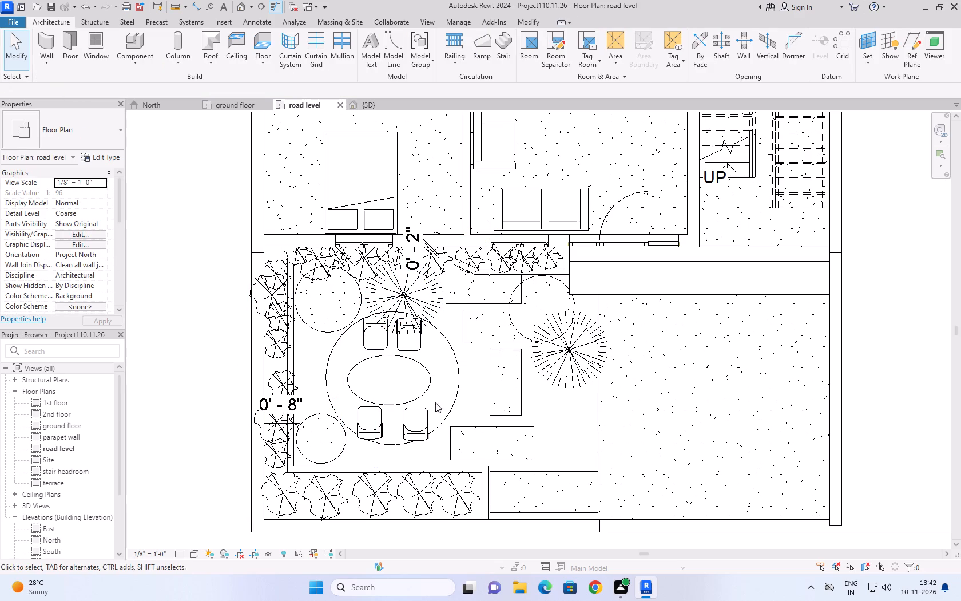
Nudge the elliptical garden table toward the house, to about 6'-9" from the house-side planter wall.
left_click(425, 367)
key("Up")
key("Up")
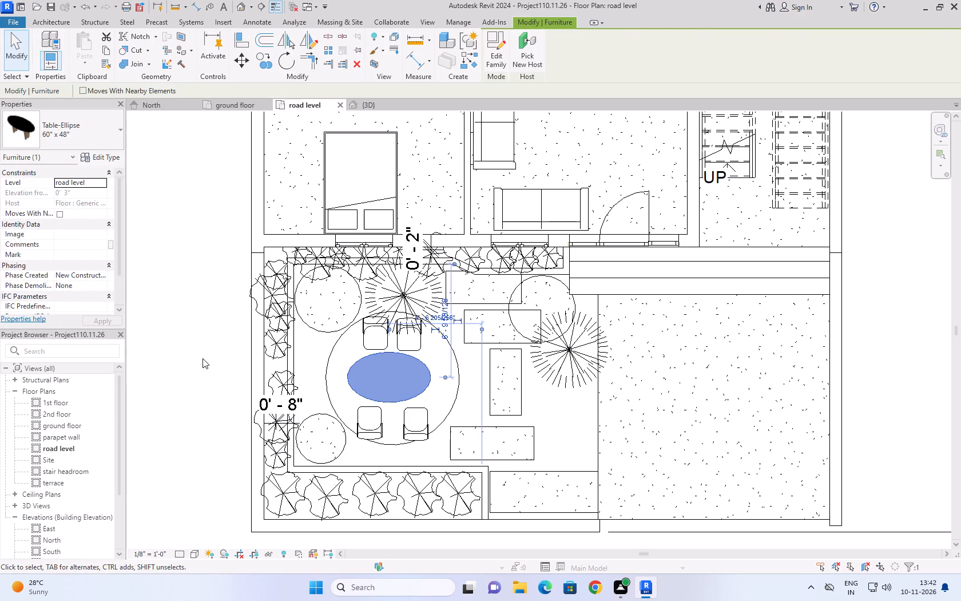
left_click(204, 357)
Nudge both street-side chairs toward the table, about 9'-5" and 9'-4" from the house-side planter wall, shifting the right-hand one about 4" left.
left_click(379, 428)
key("Up")
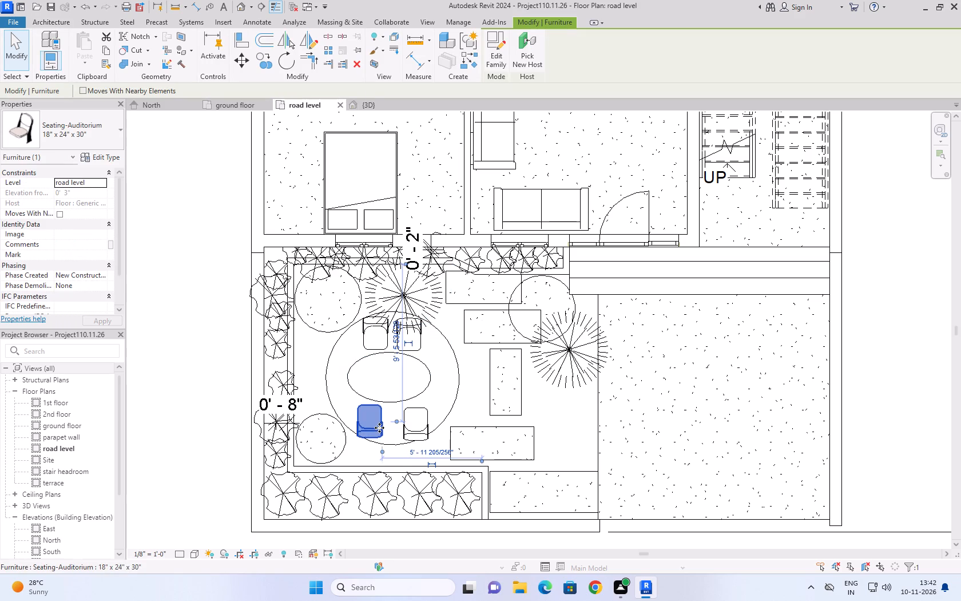
left_click(418, 436)
key("Up")
key("Up")
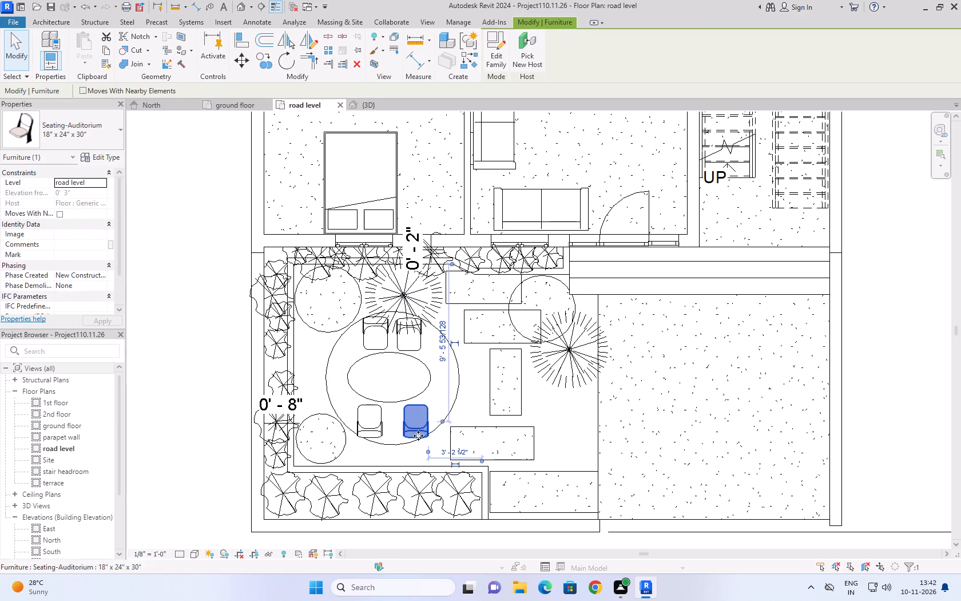
key("Up")
key("Left")
key("Left")
key("Left")
key("Left")
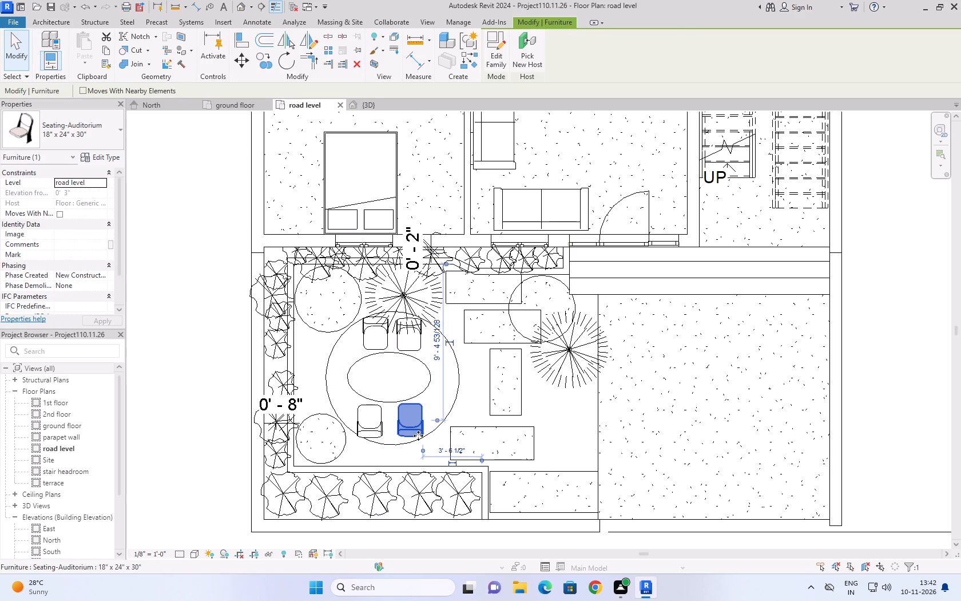
key("Right")
key("Left")
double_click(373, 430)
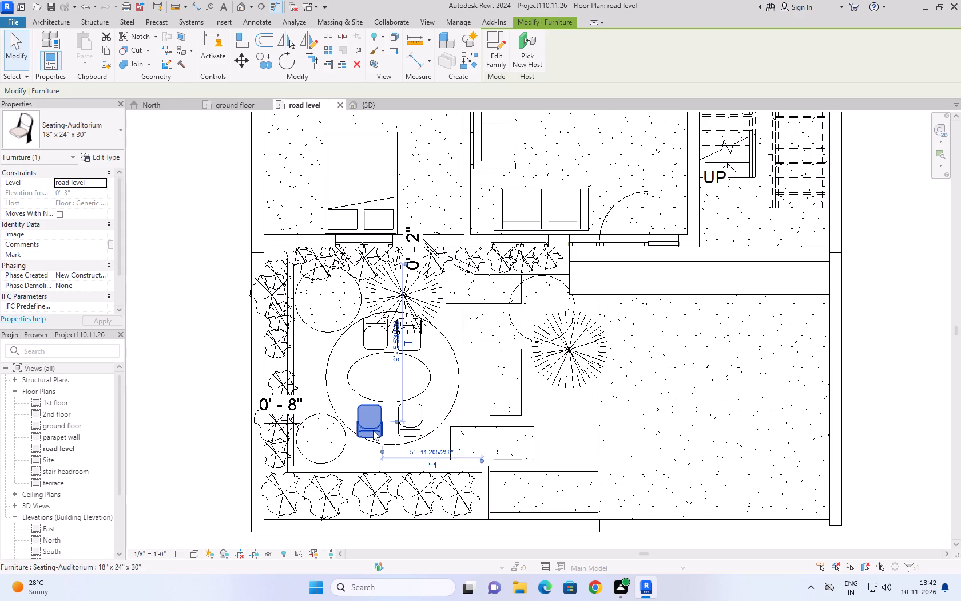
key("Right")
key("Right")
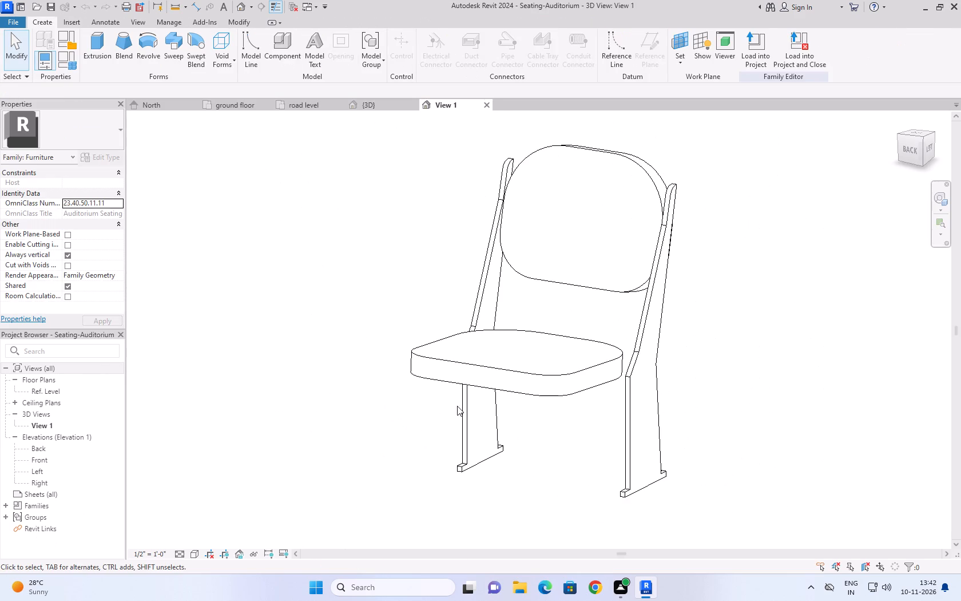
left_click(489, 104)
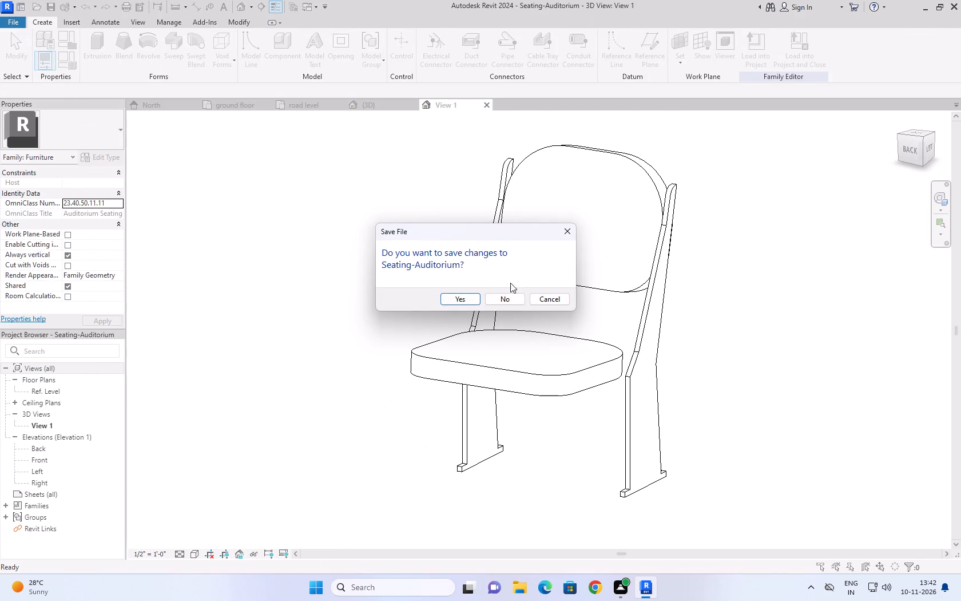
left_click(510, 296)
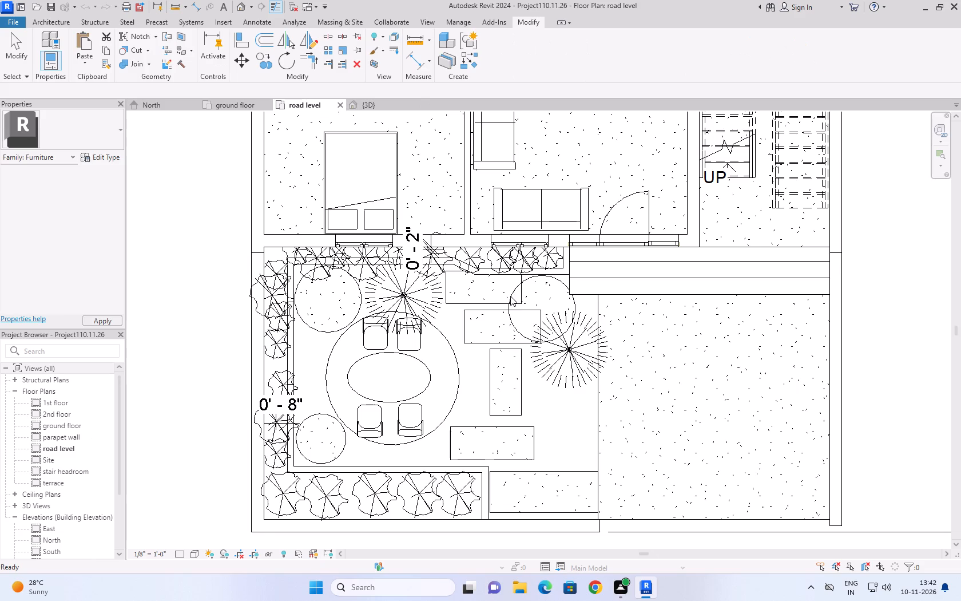
Nudge the left-hand street-side chair 2" right, closer to its neighbour, keeping its distance to the table.
left_click(375, 427)
key("Right")
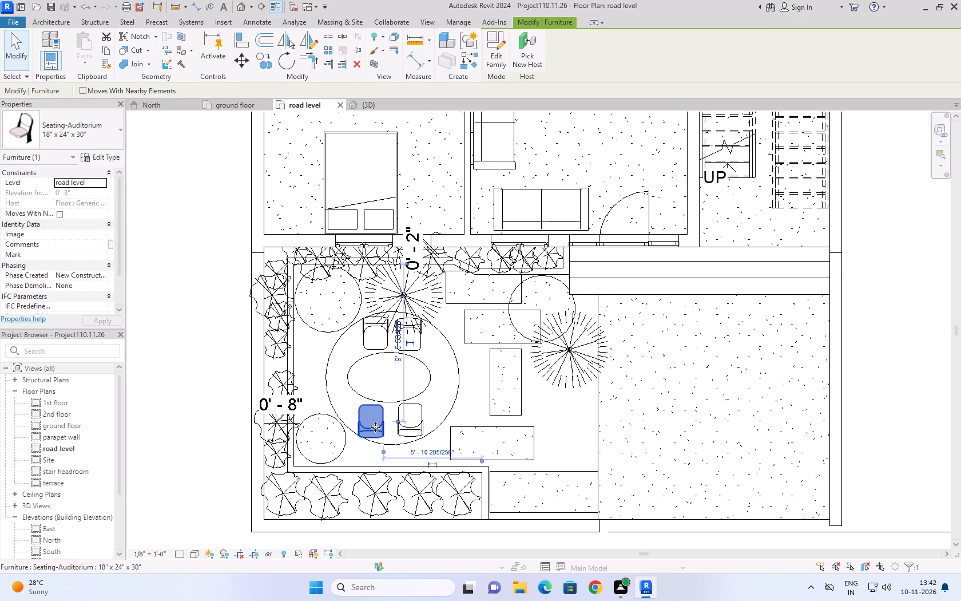
key("Right")
key("Up")
key("Down")
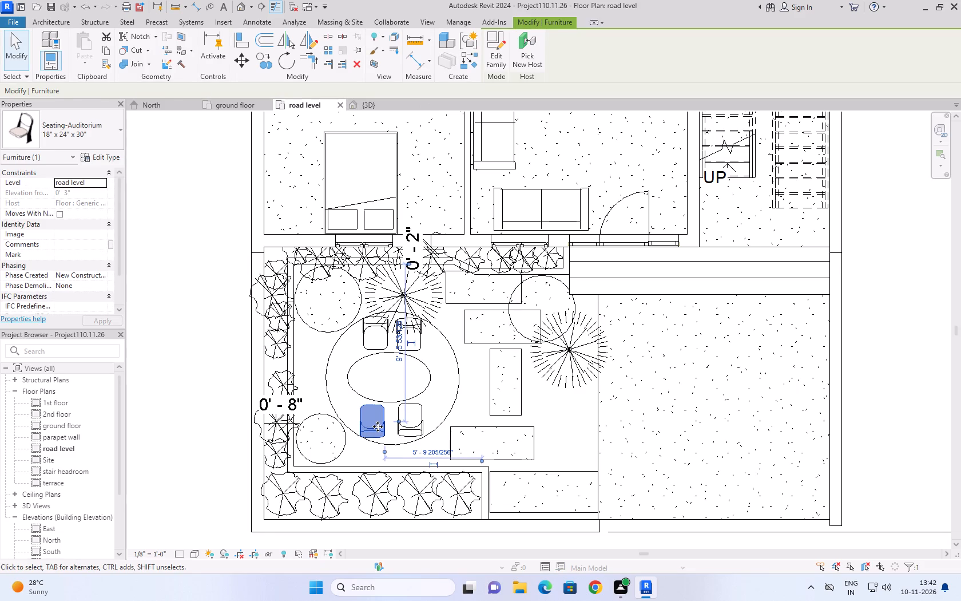
left_click(181, 334)
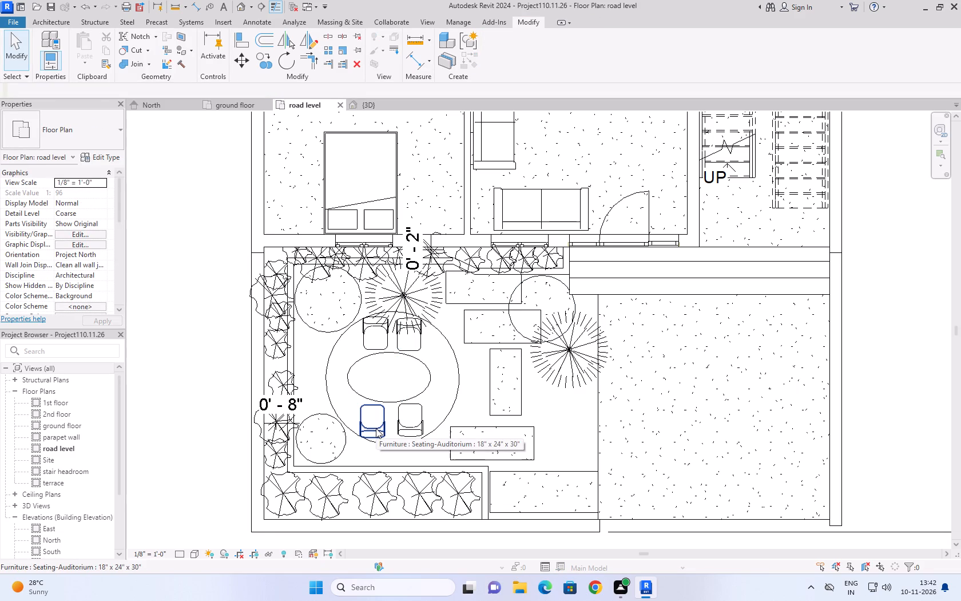
Save the project.
key("ctrl+s")
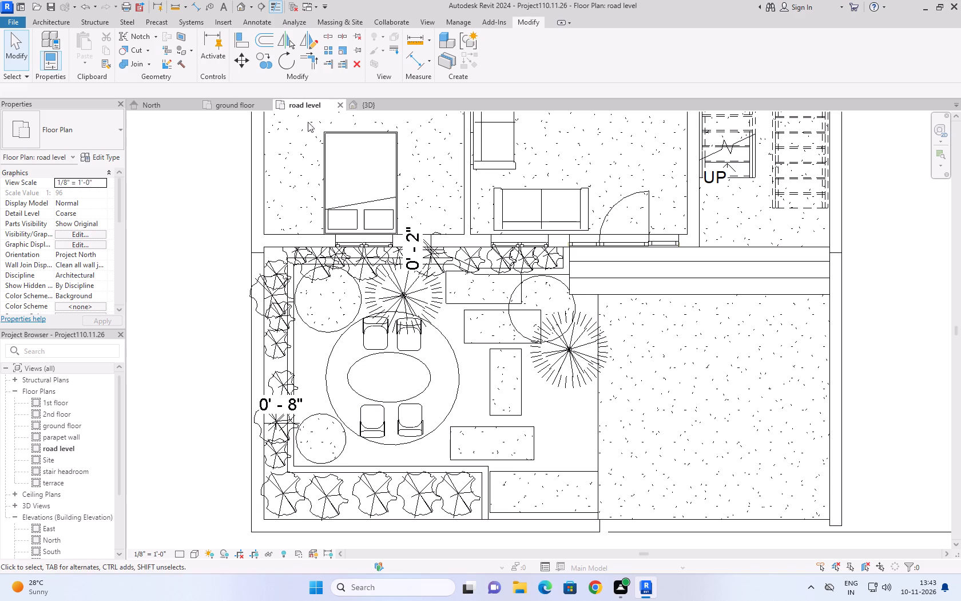
Enlarge the circular grass floor beneath the garden table and chairs to a 4'-6" radius in the ground floor plan.
left_click(366, 110)
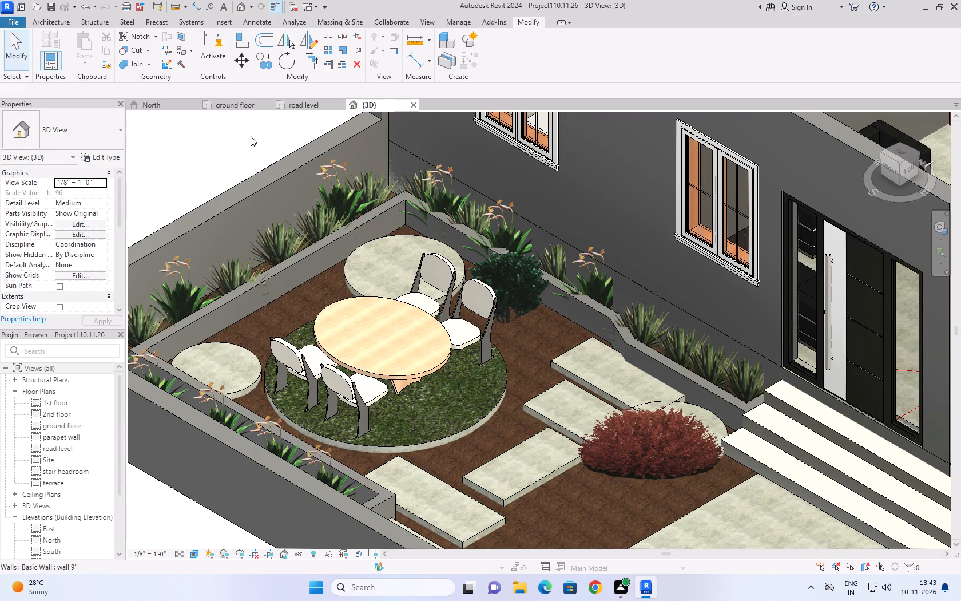
left_click(243, 100)
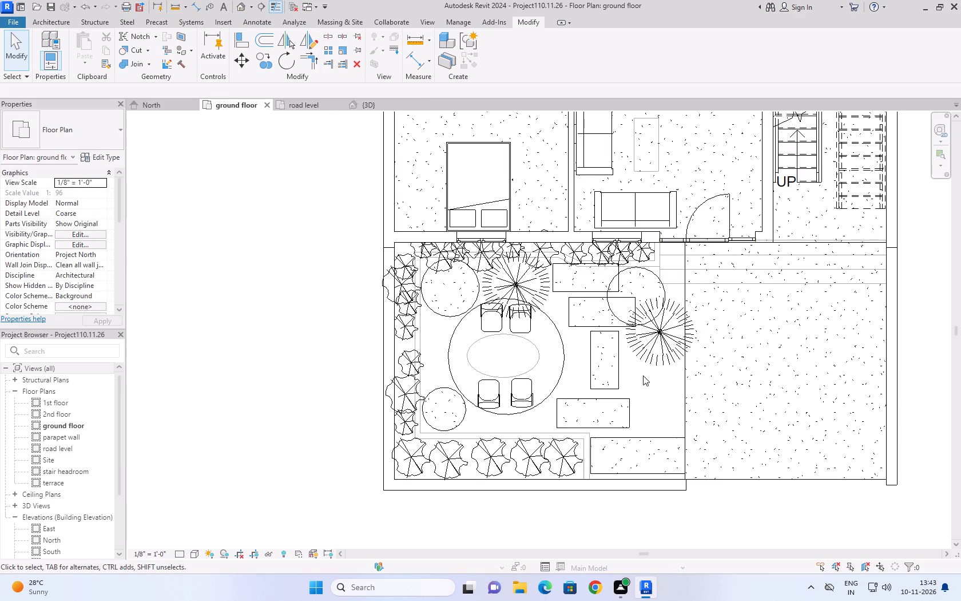
left_click(564, 363)
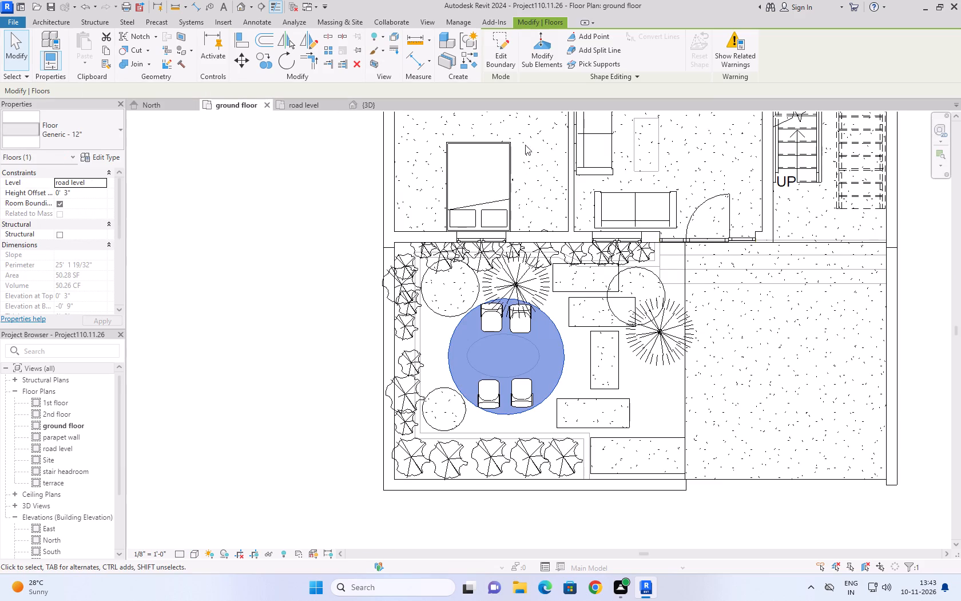
left_click(500, 65)
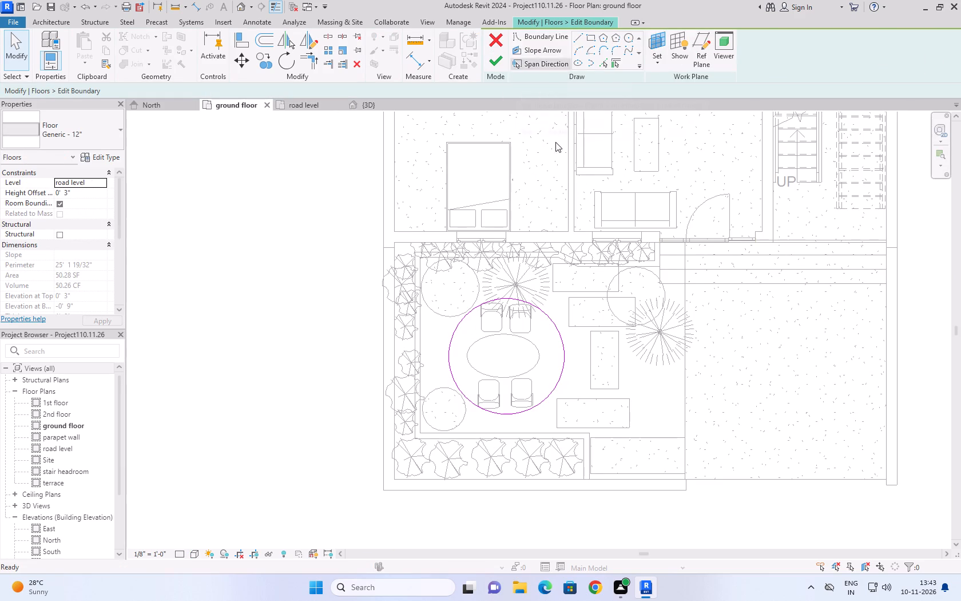
left_click(564, 342)
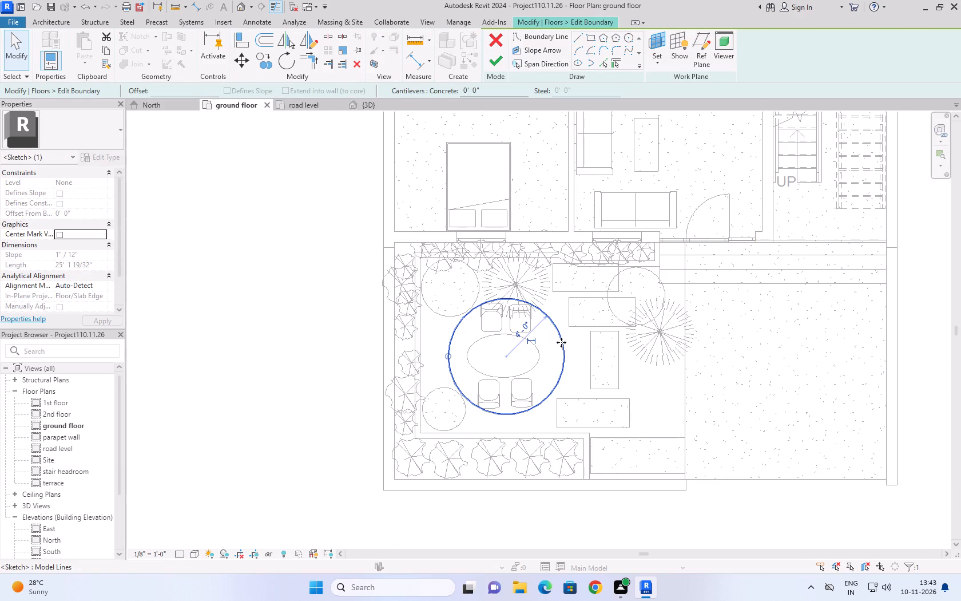
left_click(522, 329)
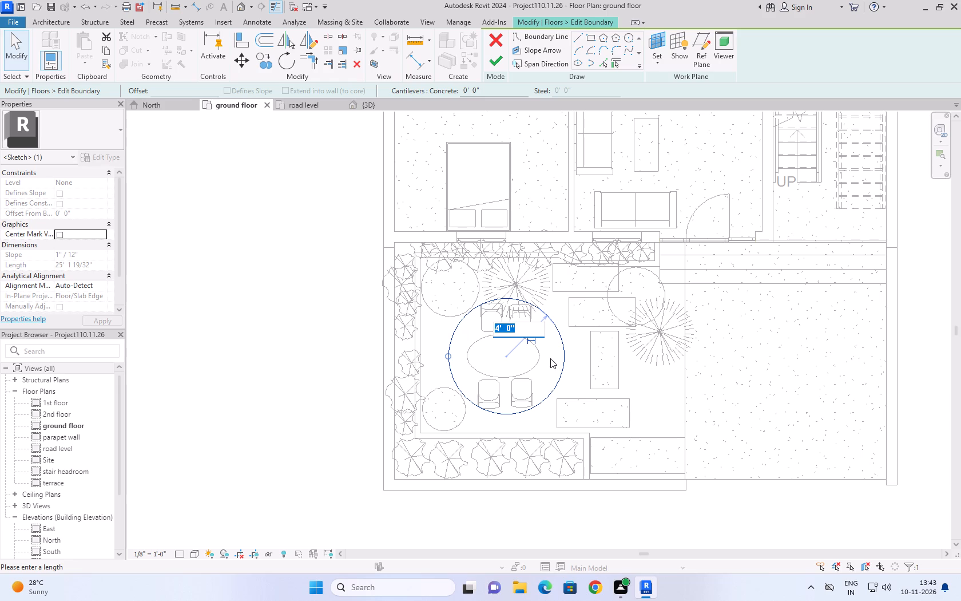
type("4'6''")
left_click(309, 360)
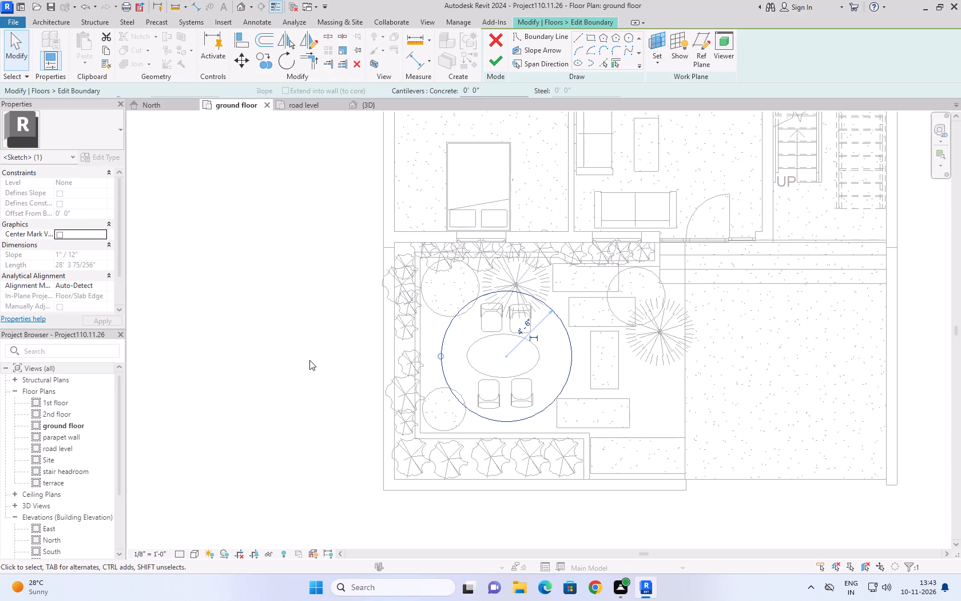
left_click(494, 53)
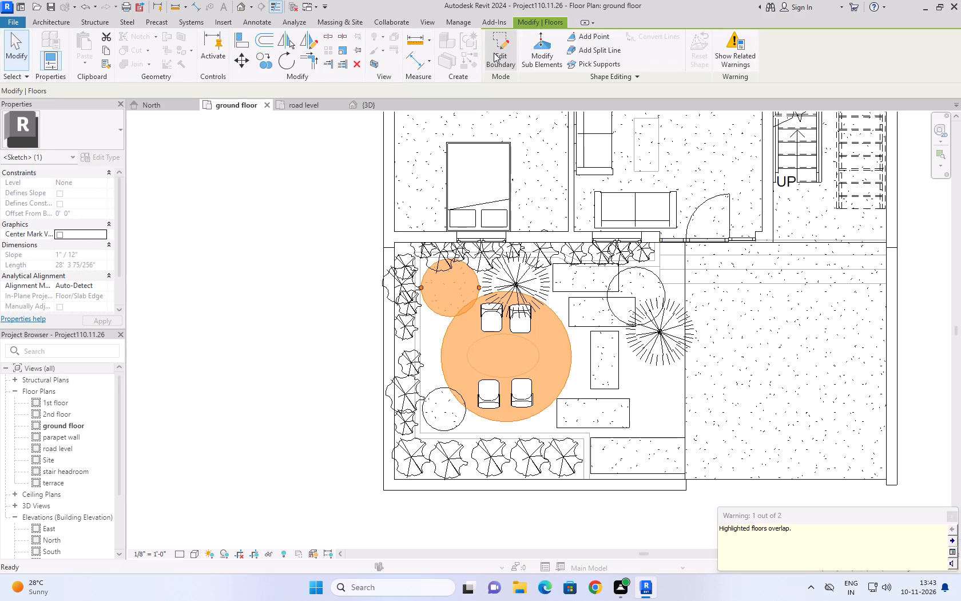
left_click(949, 512)
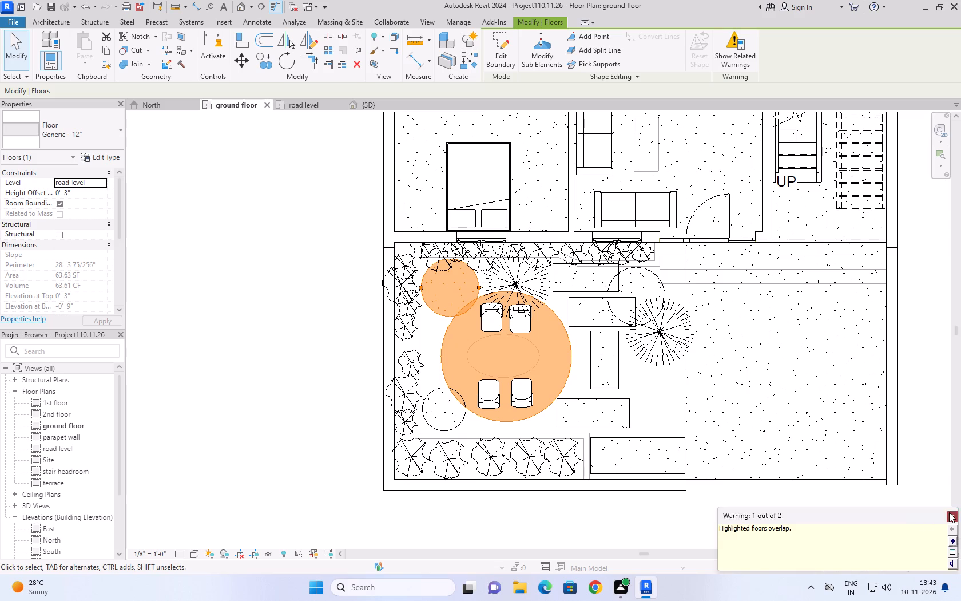
left_click(309, 339)
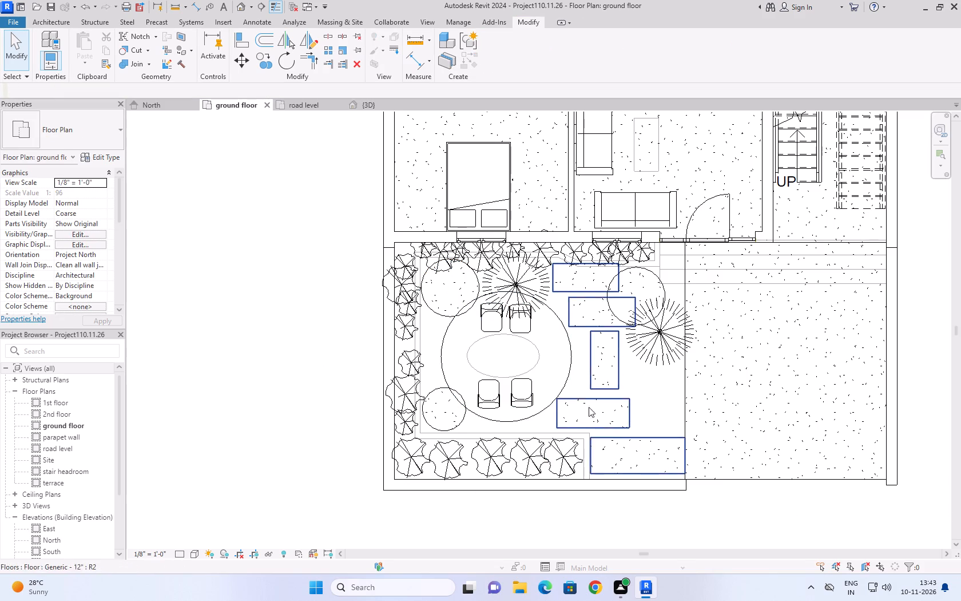
Nudge the small circular paver near the street-side planter away from the lawn circle, diagonally into the planter corner.
left_click(570, 372)
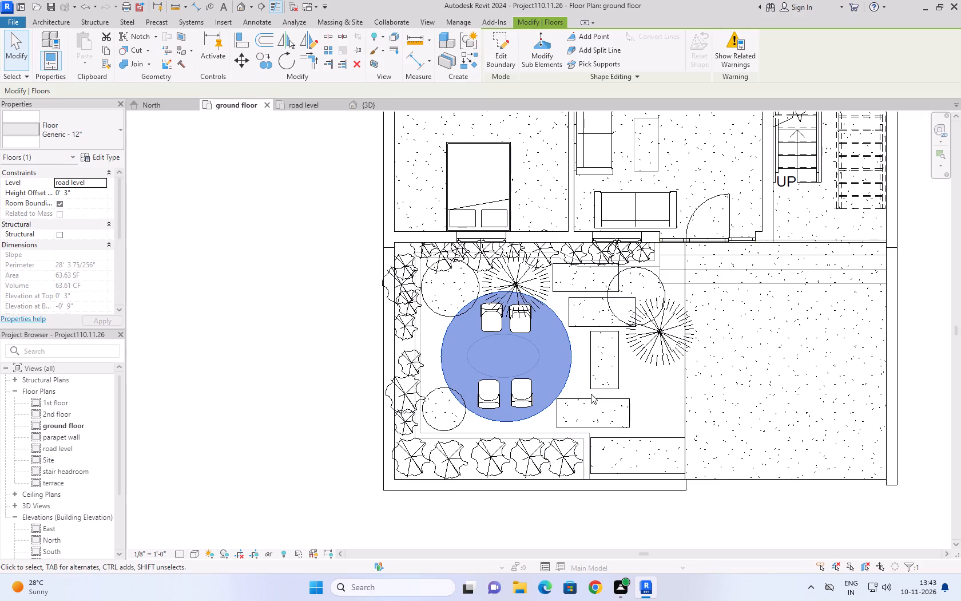
left_click(441, 429)
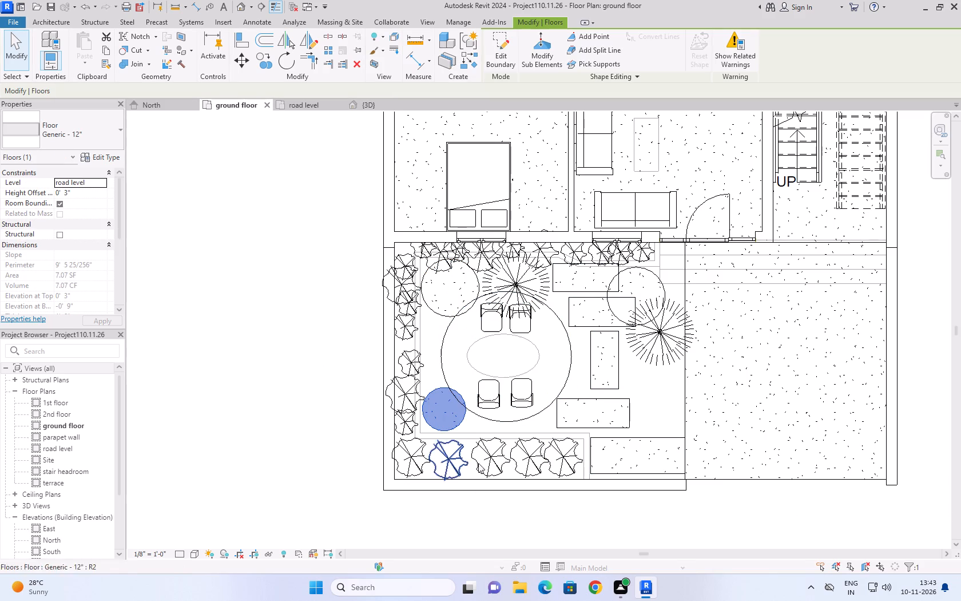
key("Down")
key("Left")
key("Left")
key("Down")
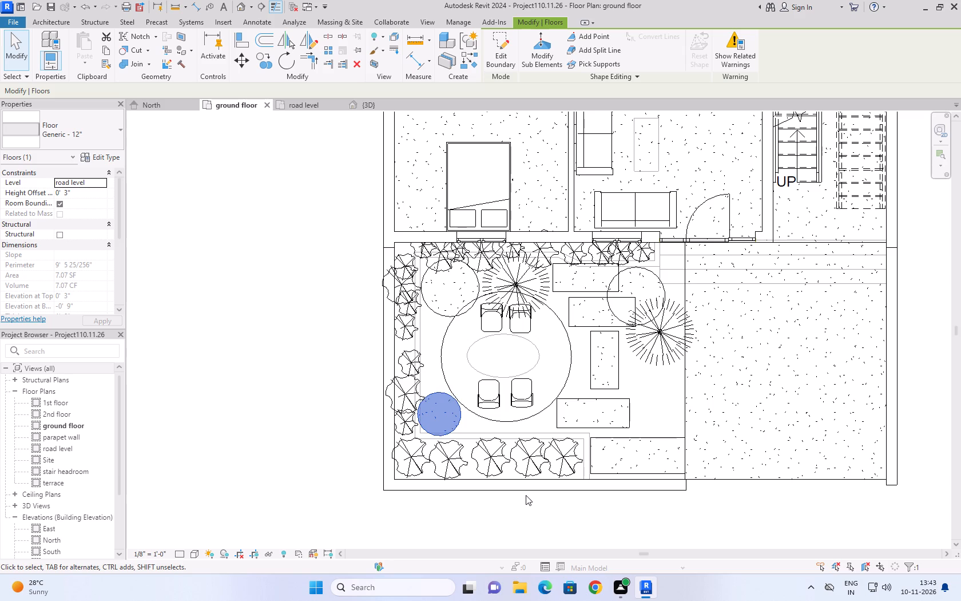
key("Right")
key("Left")
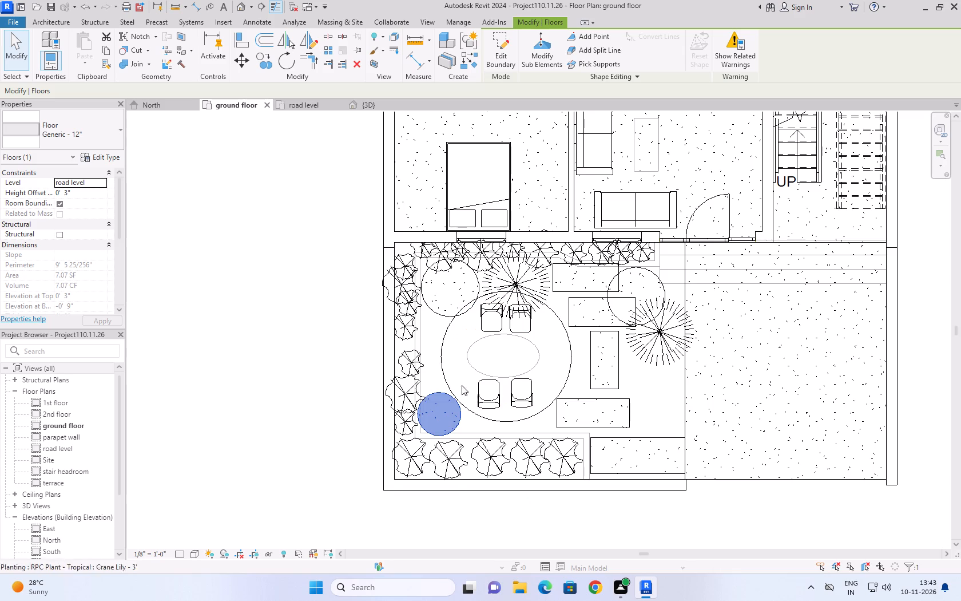
Nudge the circular paver near the house-side planter away from the lawn circle, diagonally toward the house and side planter corner.
left_click(430, 309)
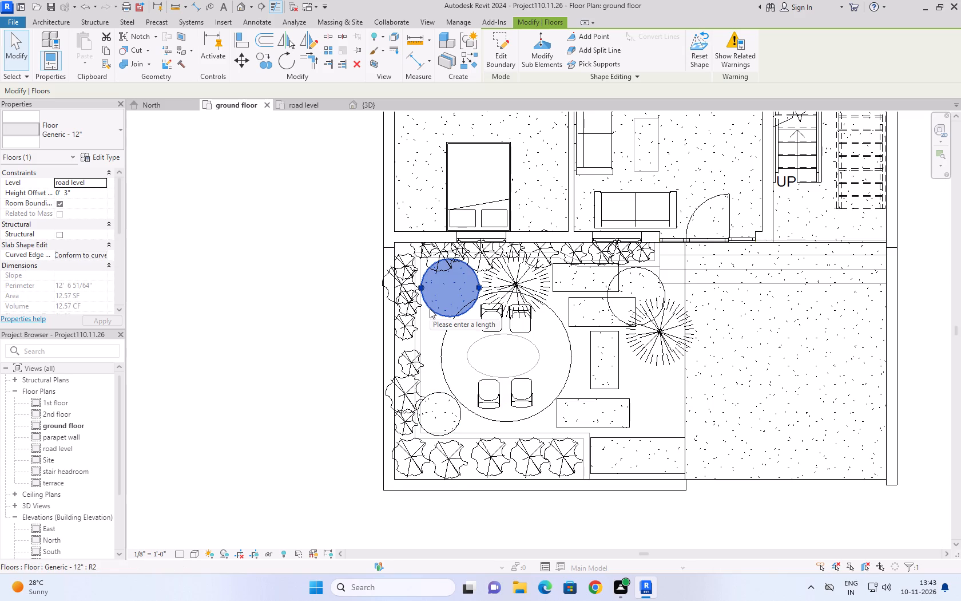
key("Up")
key("Left")
key("Left")
key("Up")
key("Right")
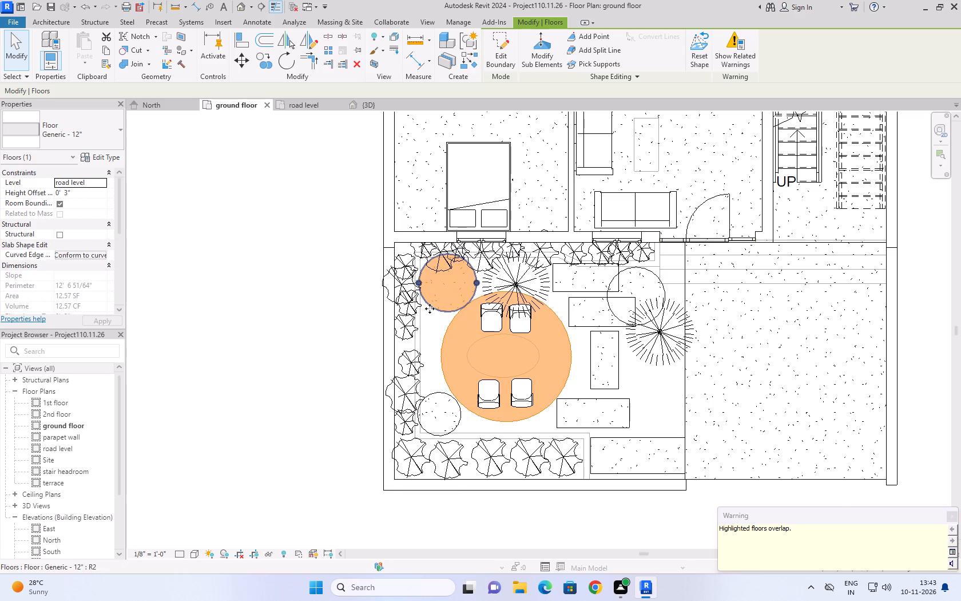
key("Left")
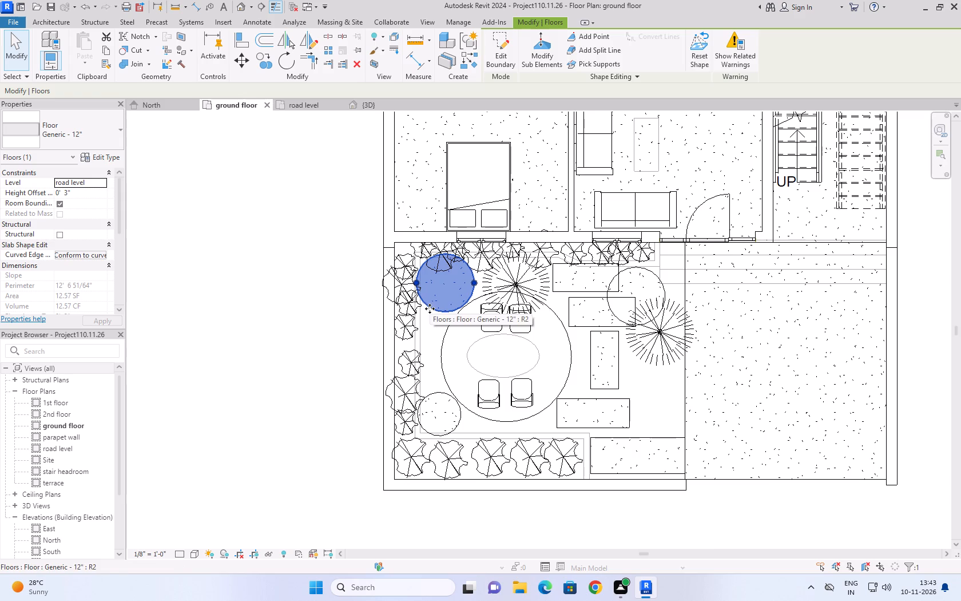
left_click(257, 322)
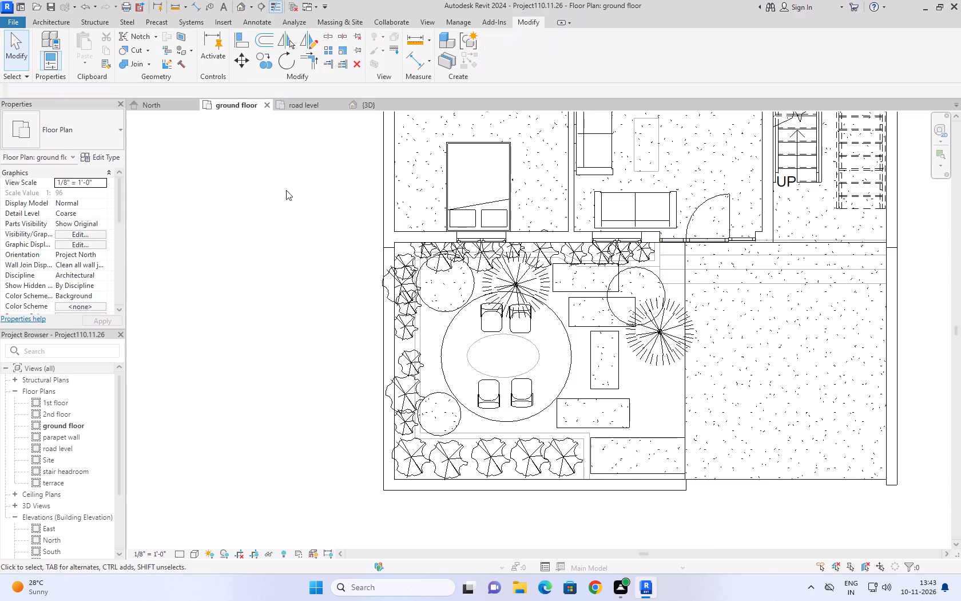
Review the adjusted garden and whole house in the 3D view and save the project.
left_click(375, 100)
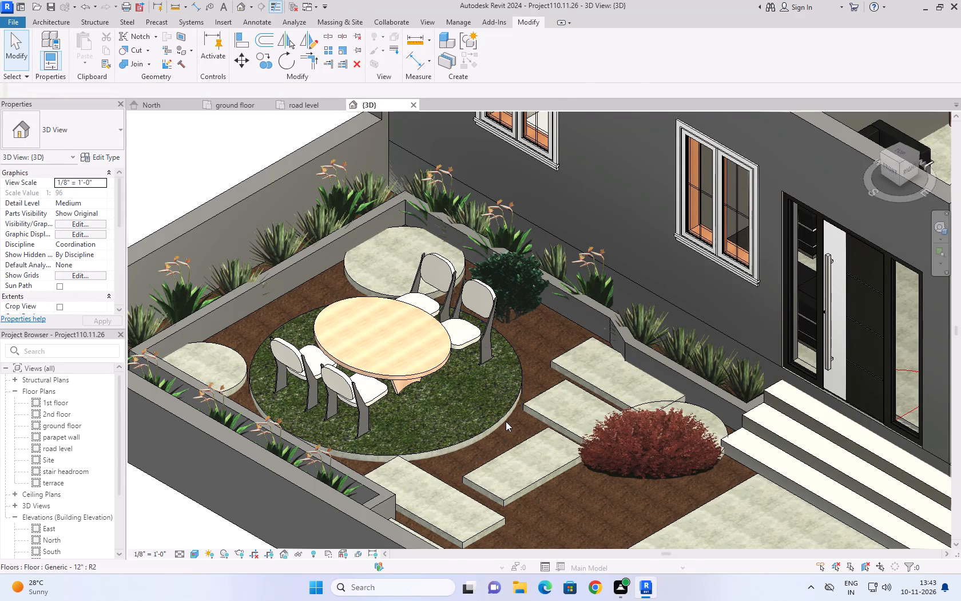
scroll(417, 268, "down", 7)
left_click(315, 426)
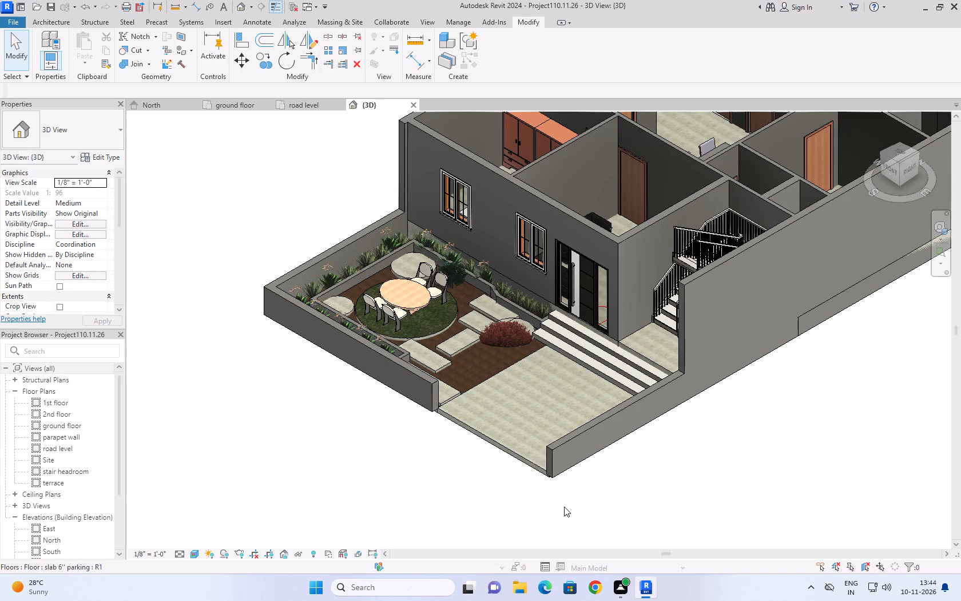
scroll(564, 505, "down", 2)
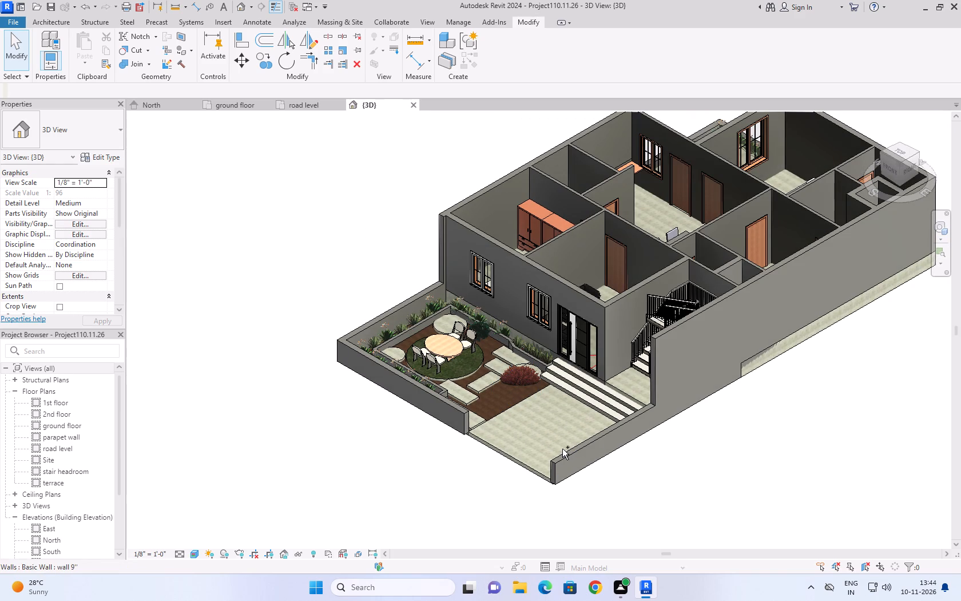
key("ctrl+s")
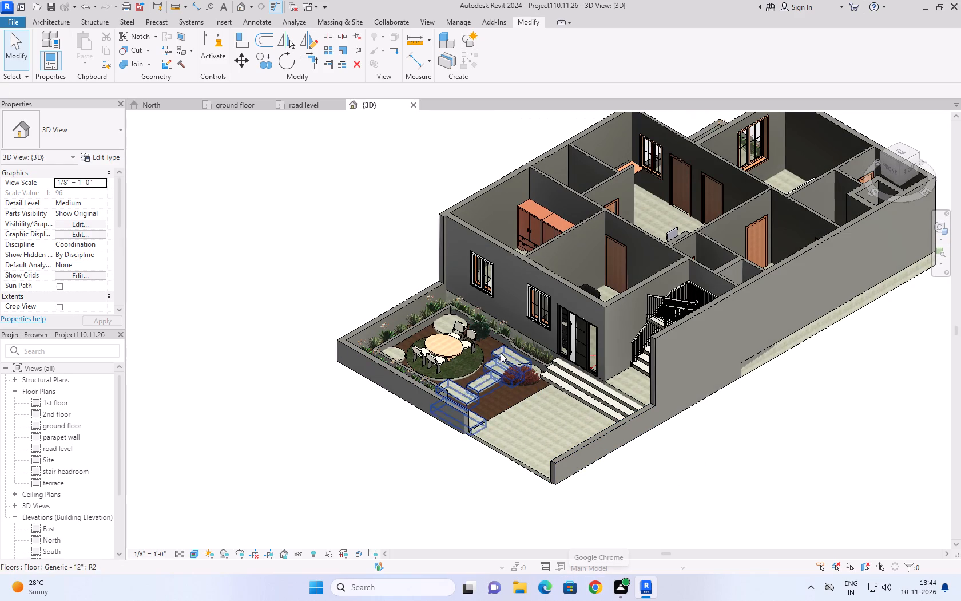
Open the in-place casework model of the entrance steps at the front door for editing.
scroll(489, 351, "up", 3)
scroll(694, 507, "up", 3)
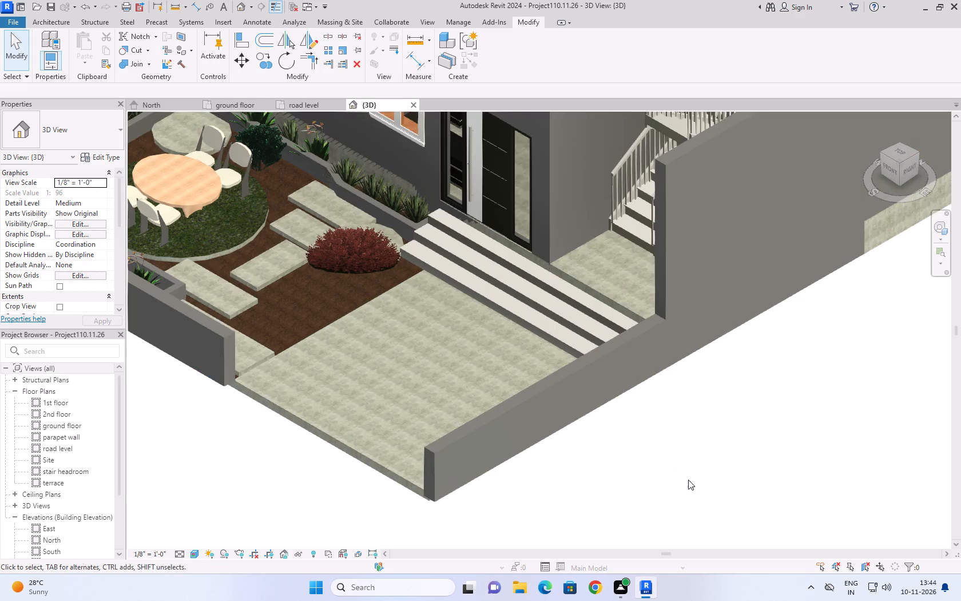
scroll(680, 449, "down", 3)
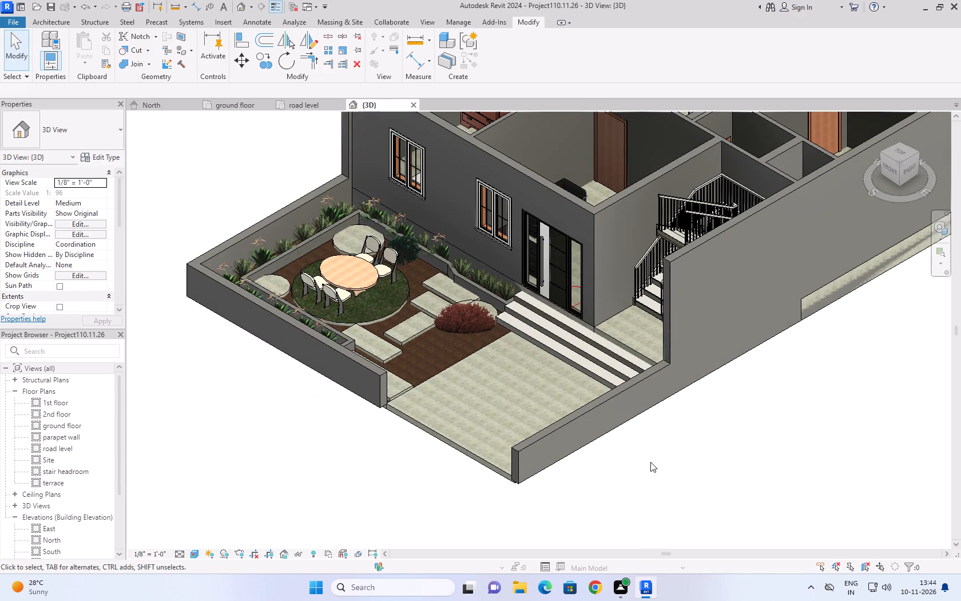
left_click(575, 339)
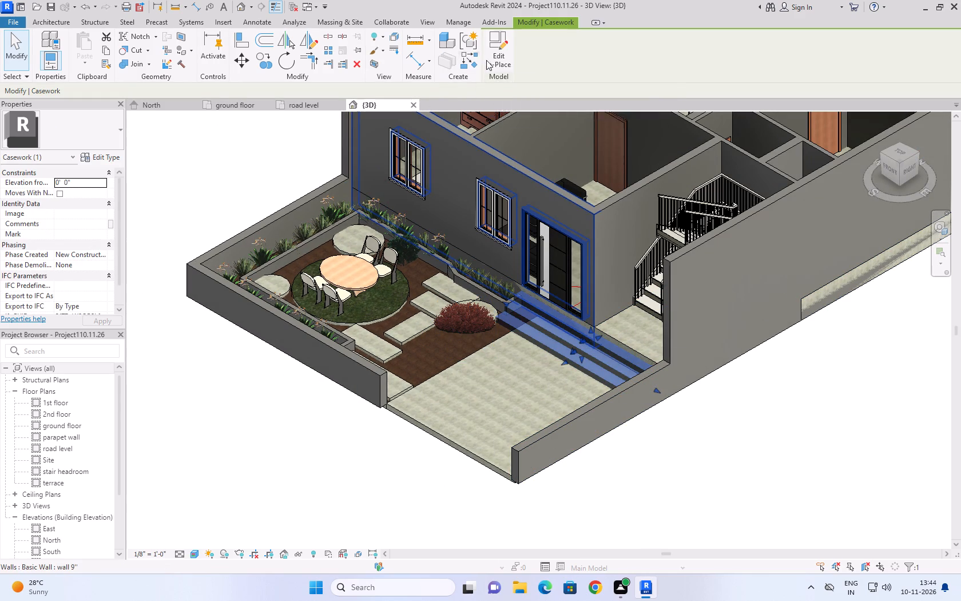
left_click(495, 59)
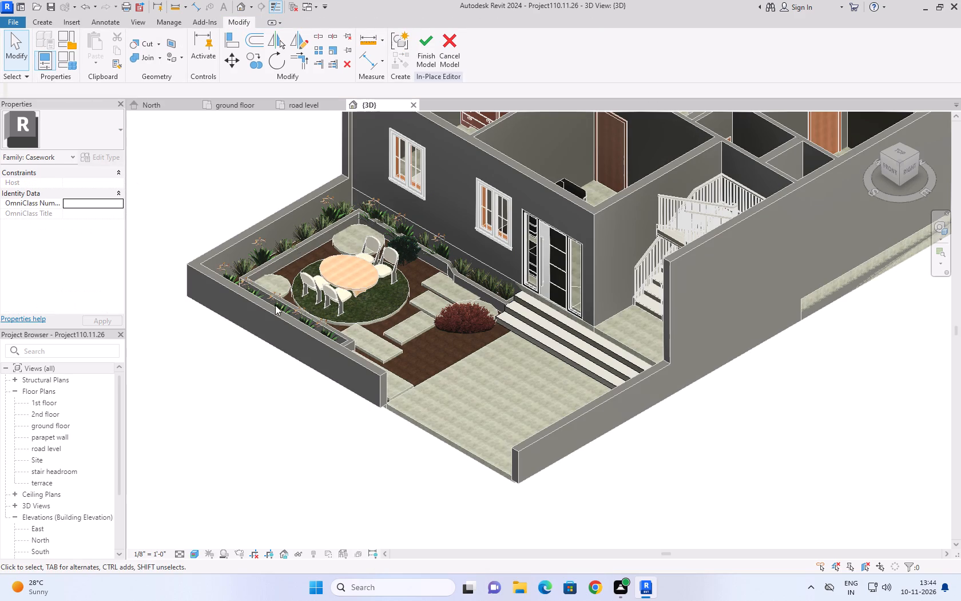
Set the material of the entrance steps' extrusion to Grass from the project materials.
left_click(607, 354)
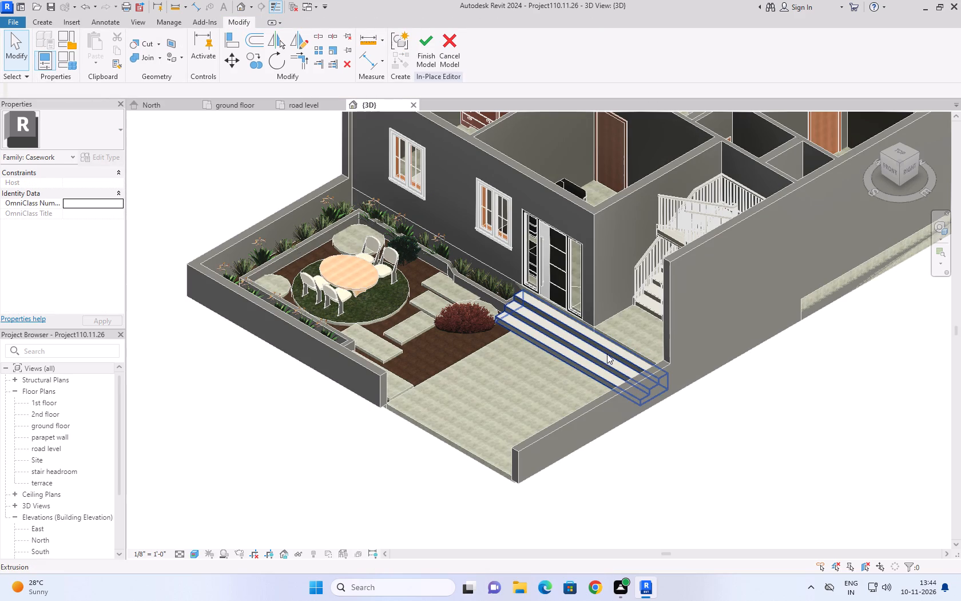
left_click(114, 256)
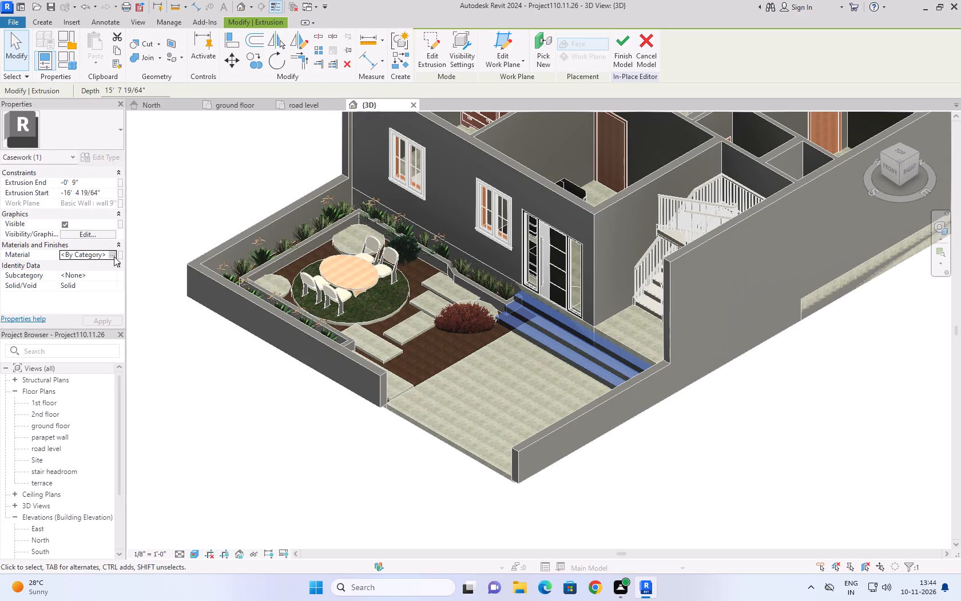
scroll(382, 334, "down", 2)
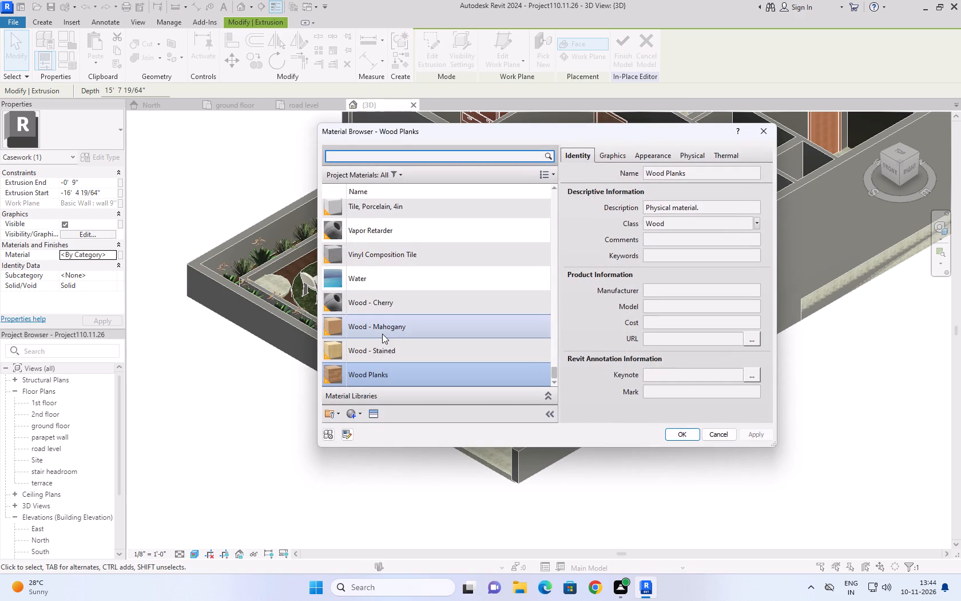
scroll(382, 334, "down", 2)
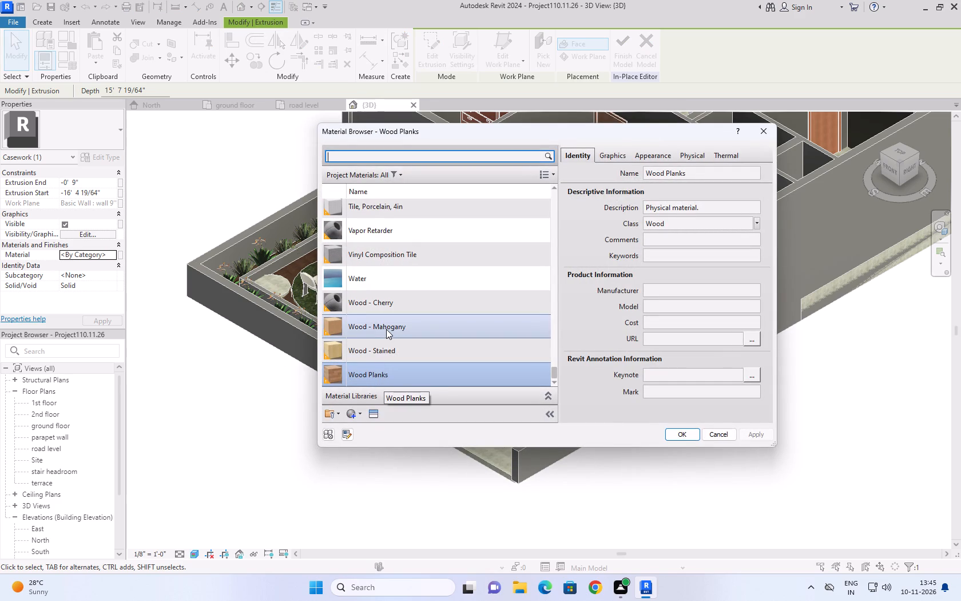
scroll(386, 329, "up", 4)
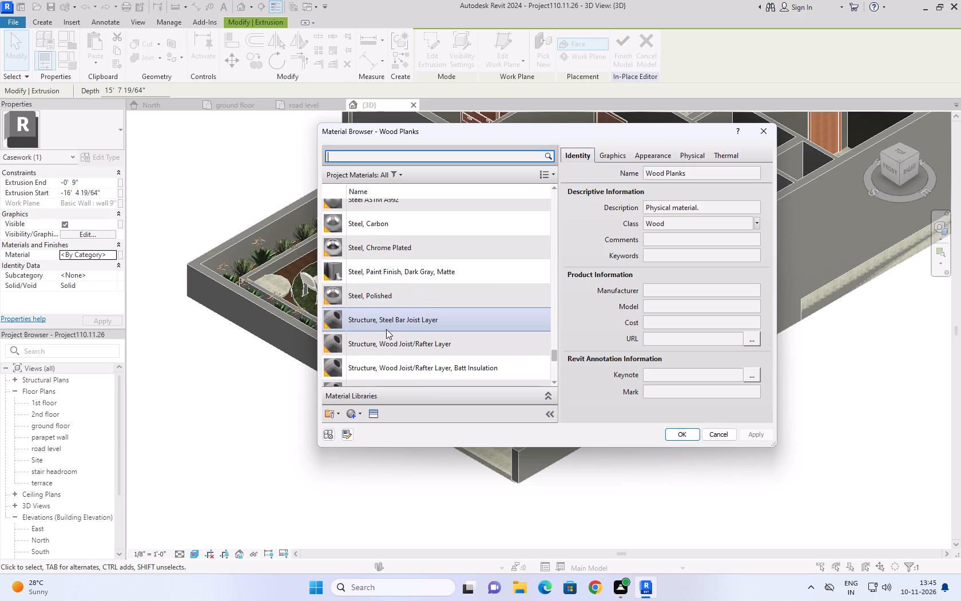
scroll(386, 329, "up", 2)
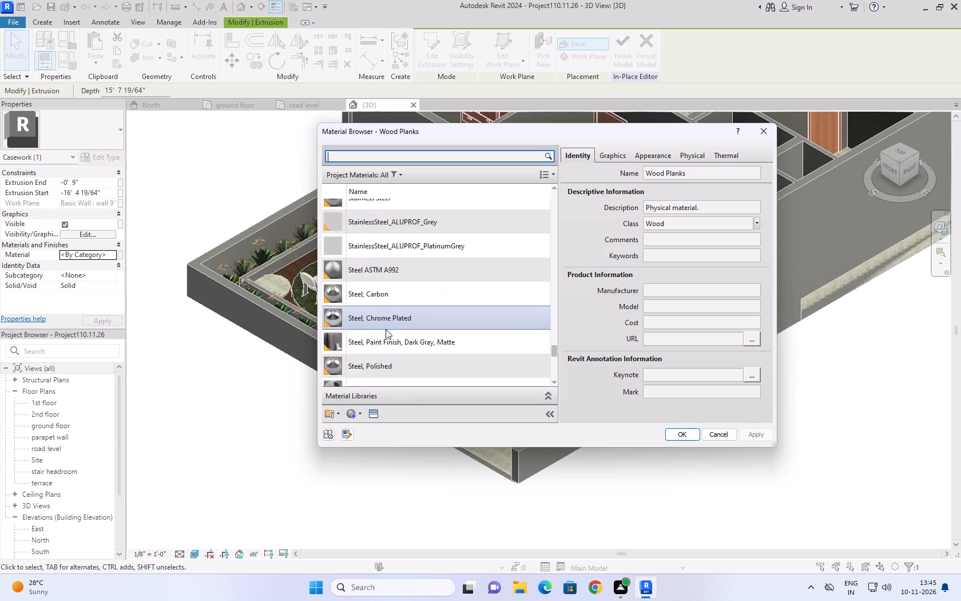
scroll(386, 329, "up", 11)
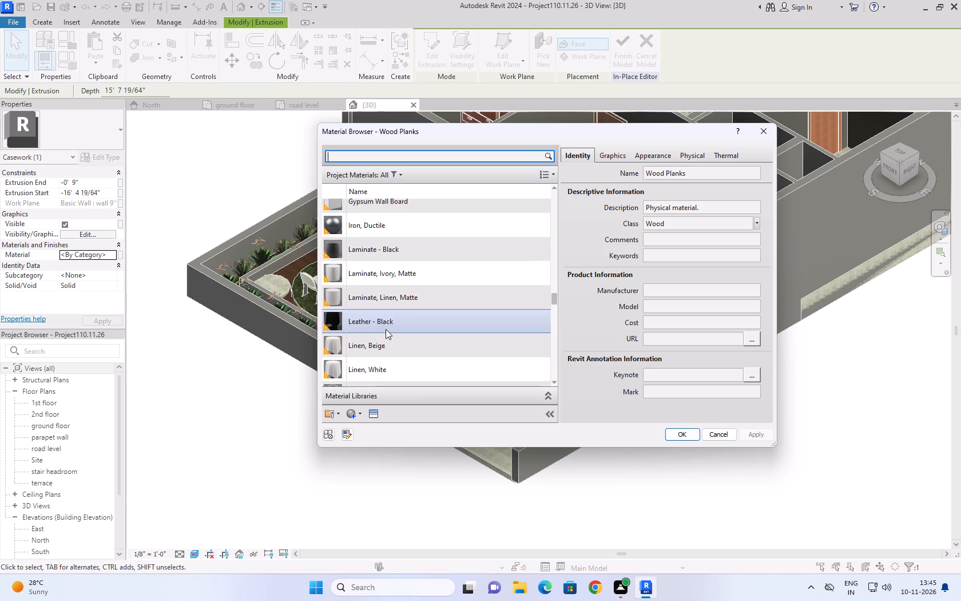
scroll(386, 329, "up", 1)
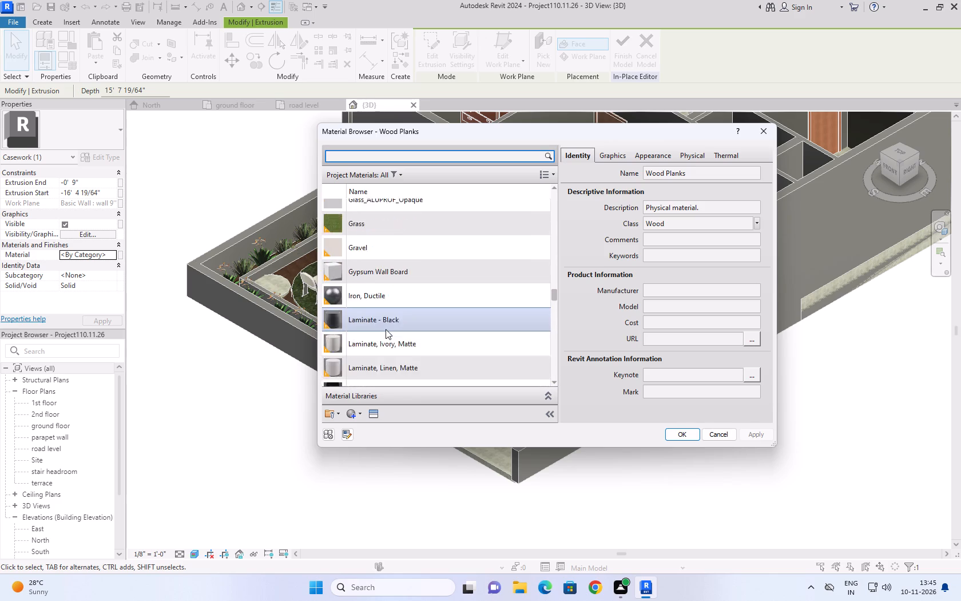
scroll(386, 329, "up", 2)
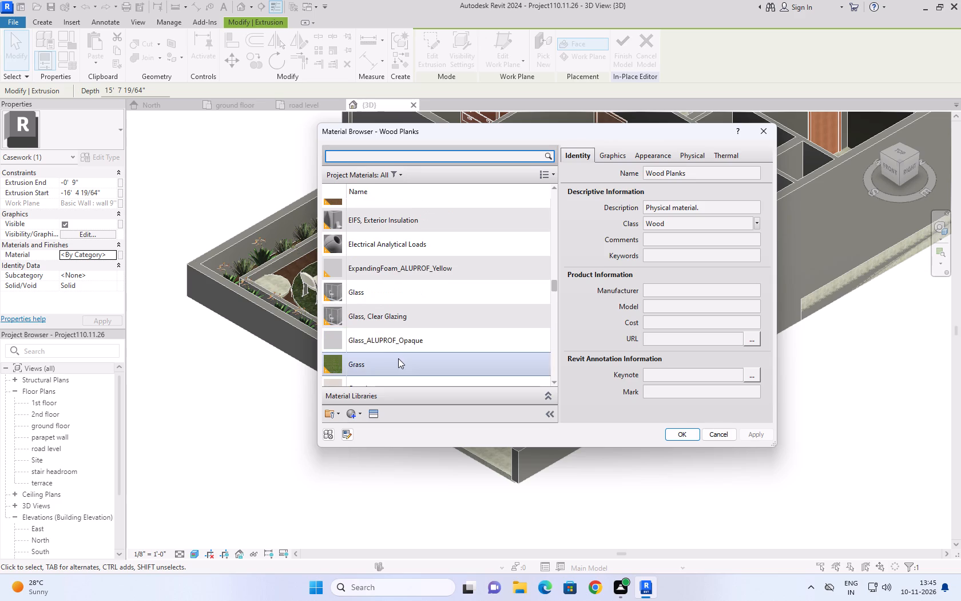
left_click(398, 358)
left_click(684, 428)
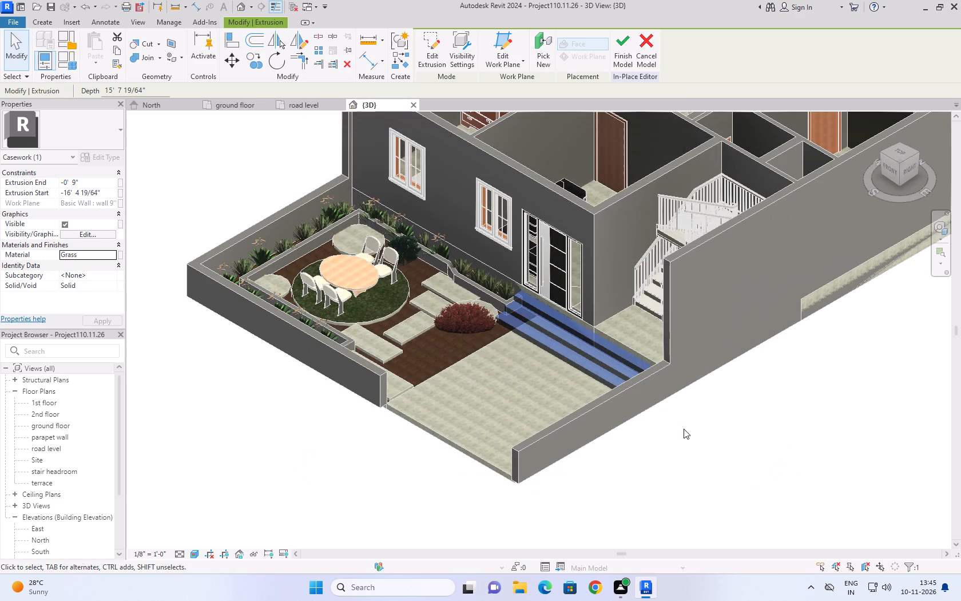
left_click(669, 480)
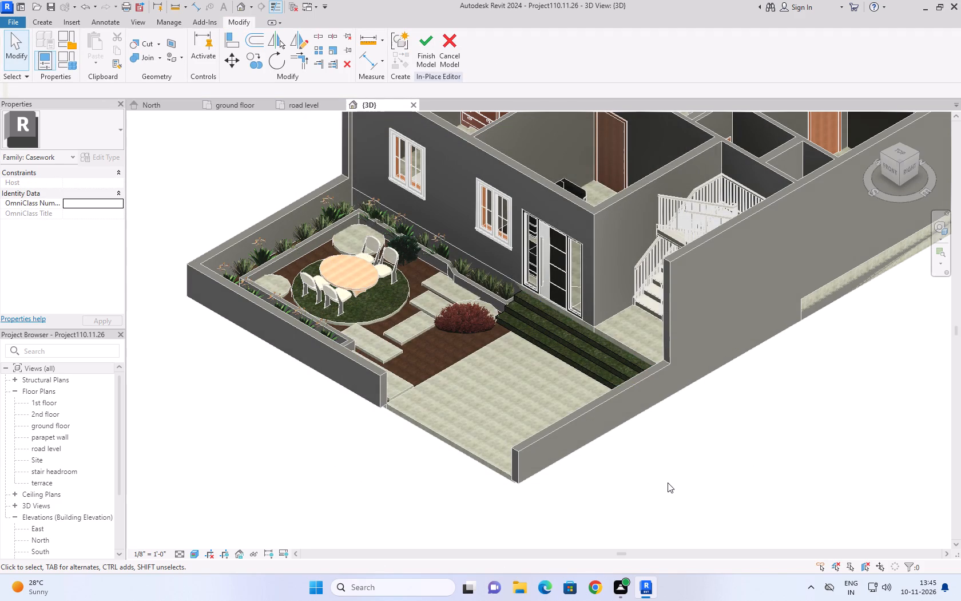
Set the material of the entrance steps' extrusion to Earth.
left_click(605, 359)
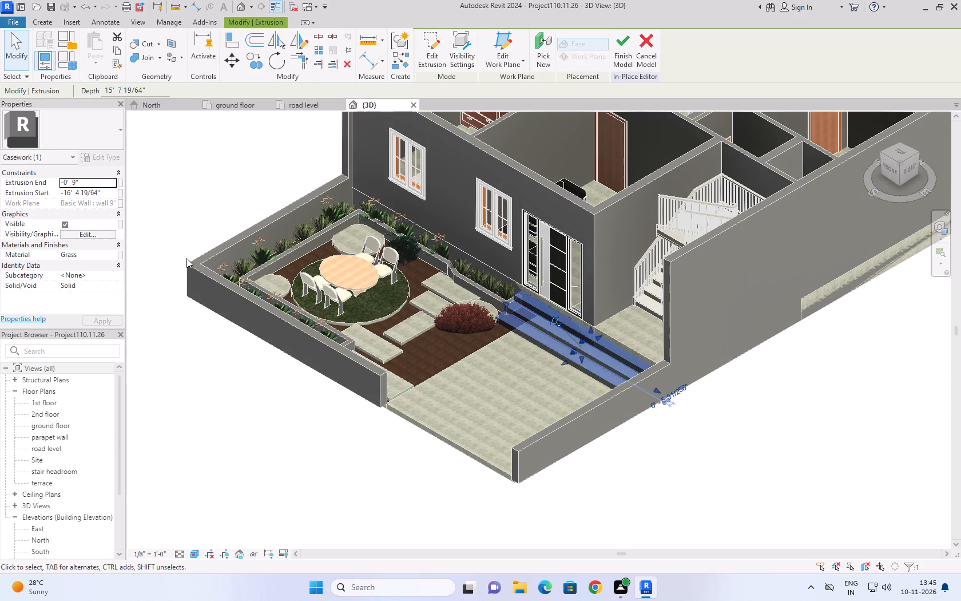
left_click(110, 258)
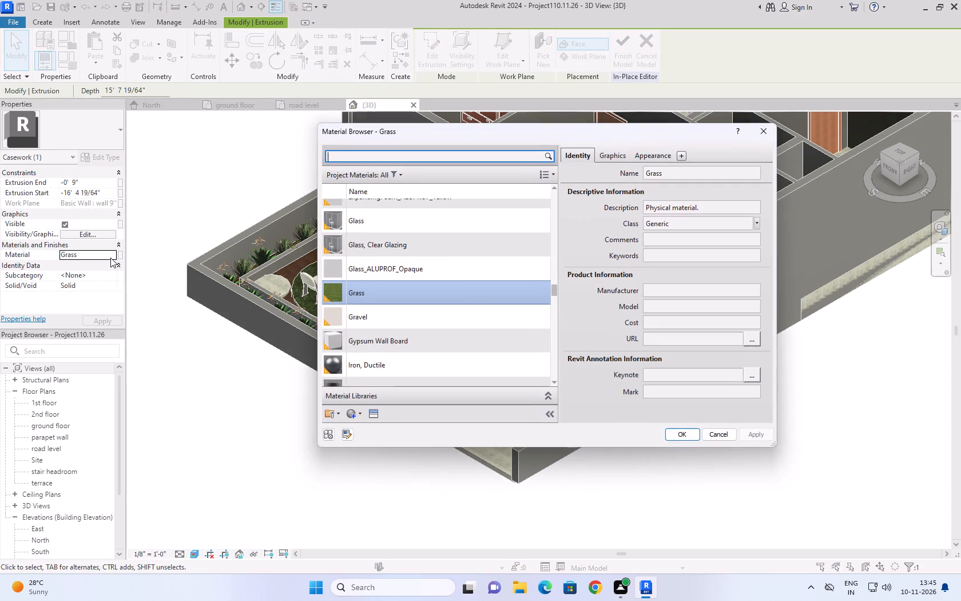
left_click(435, 319)
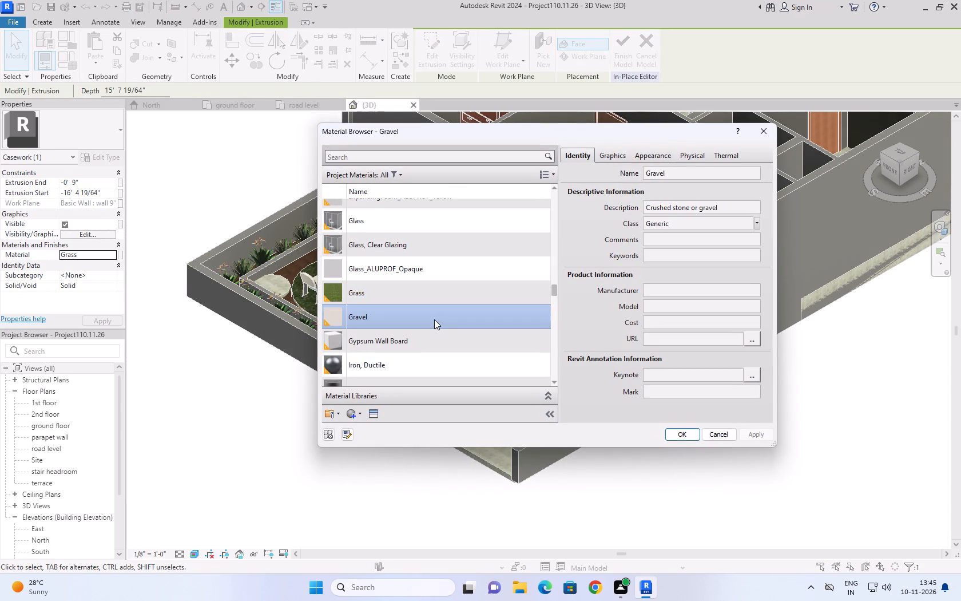
scroll(434, 319, "up", 3)
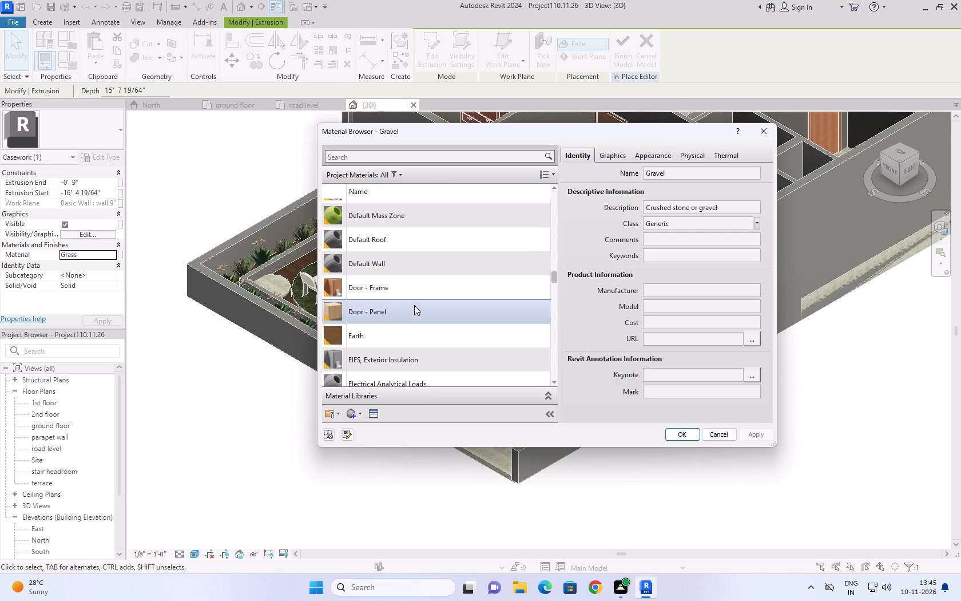
left_click(411, 317)
double_click(404, 337)
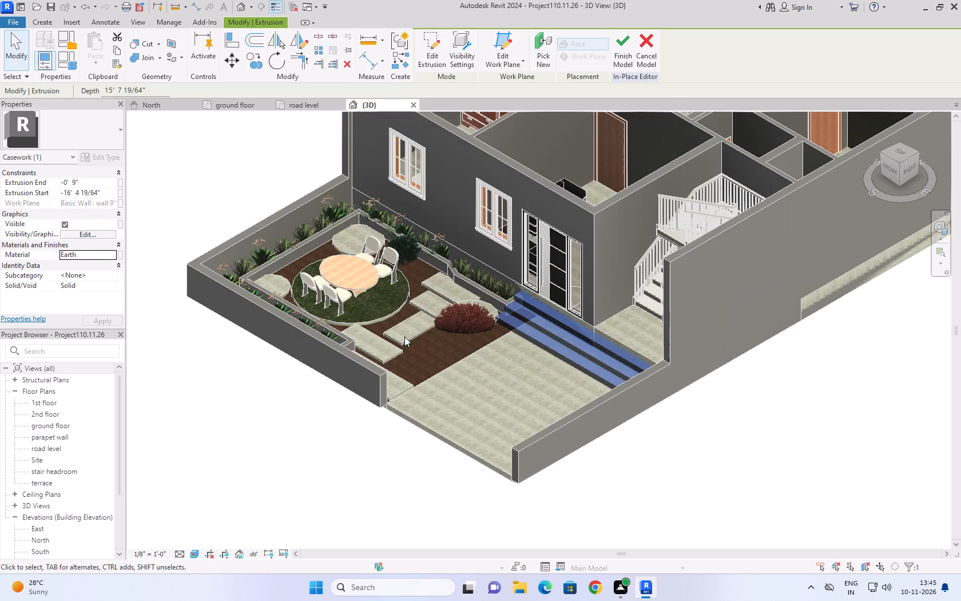
left_click(332, 444)
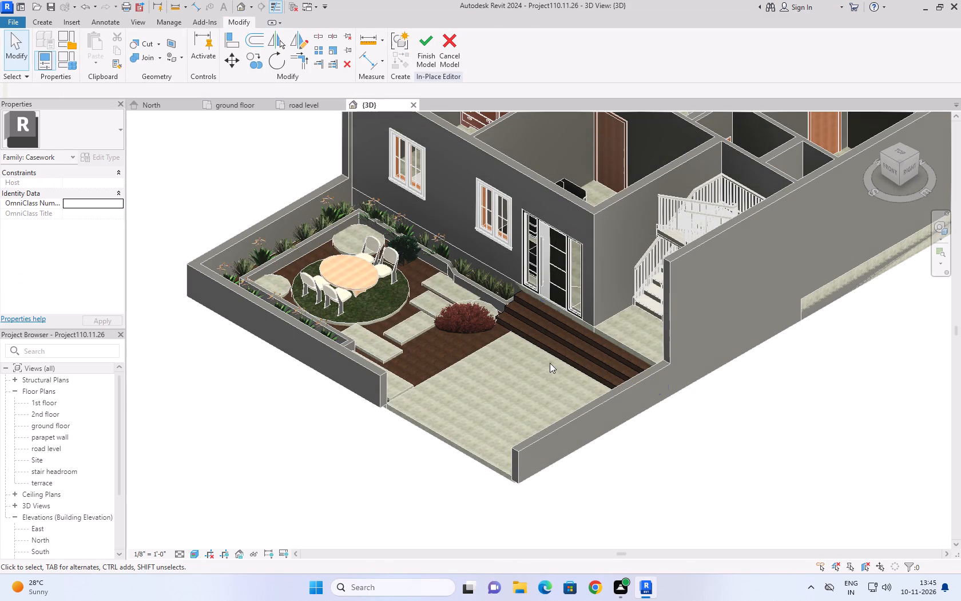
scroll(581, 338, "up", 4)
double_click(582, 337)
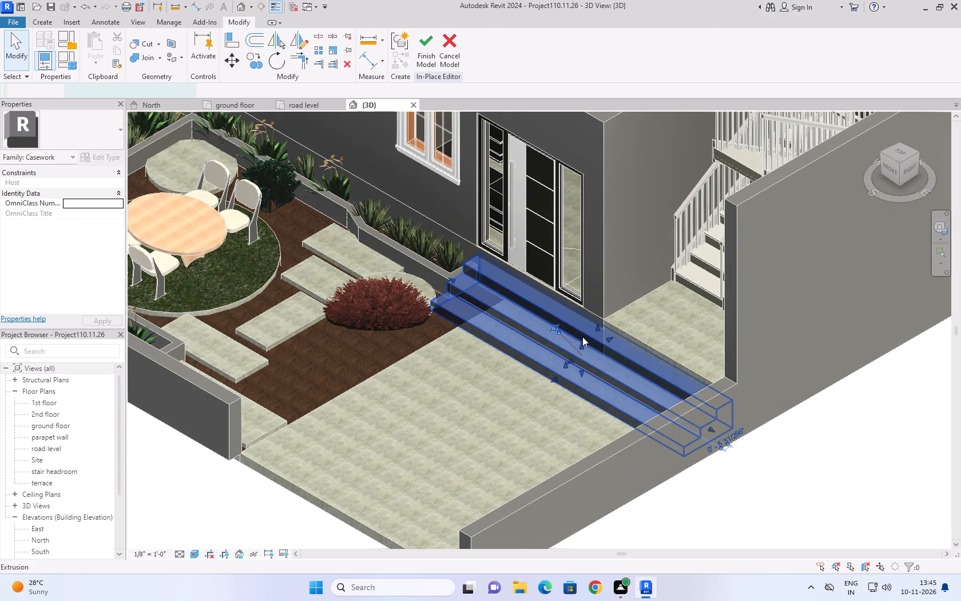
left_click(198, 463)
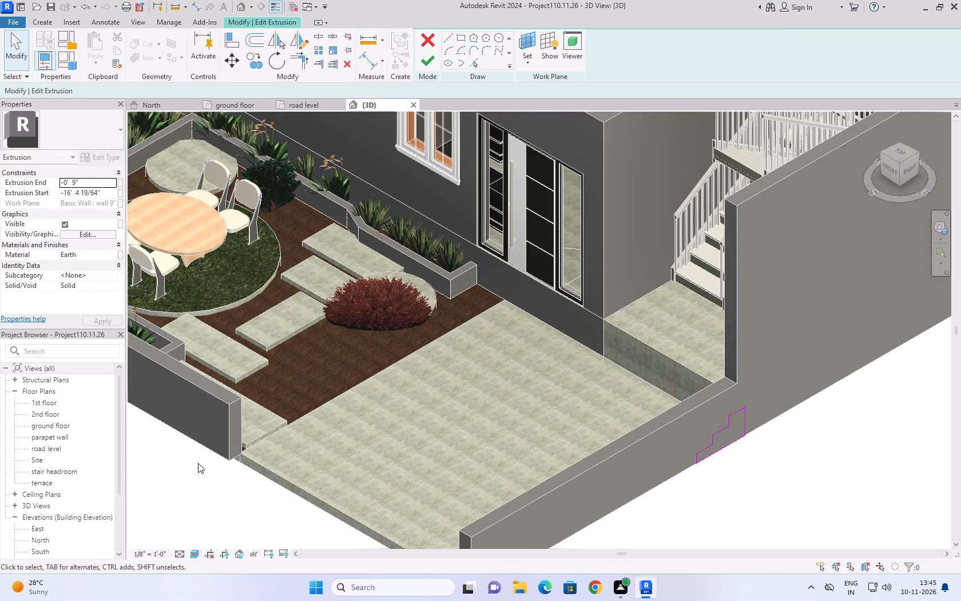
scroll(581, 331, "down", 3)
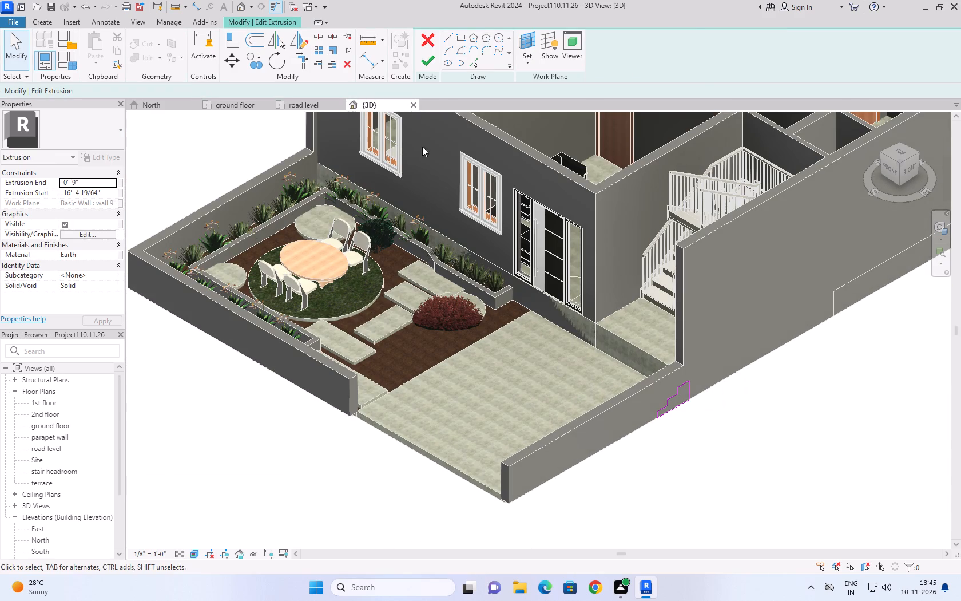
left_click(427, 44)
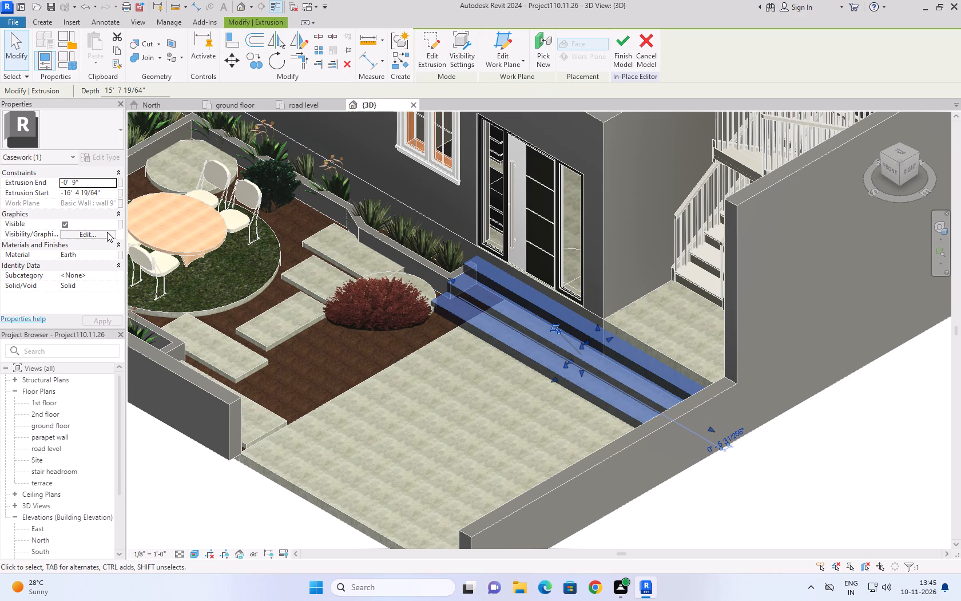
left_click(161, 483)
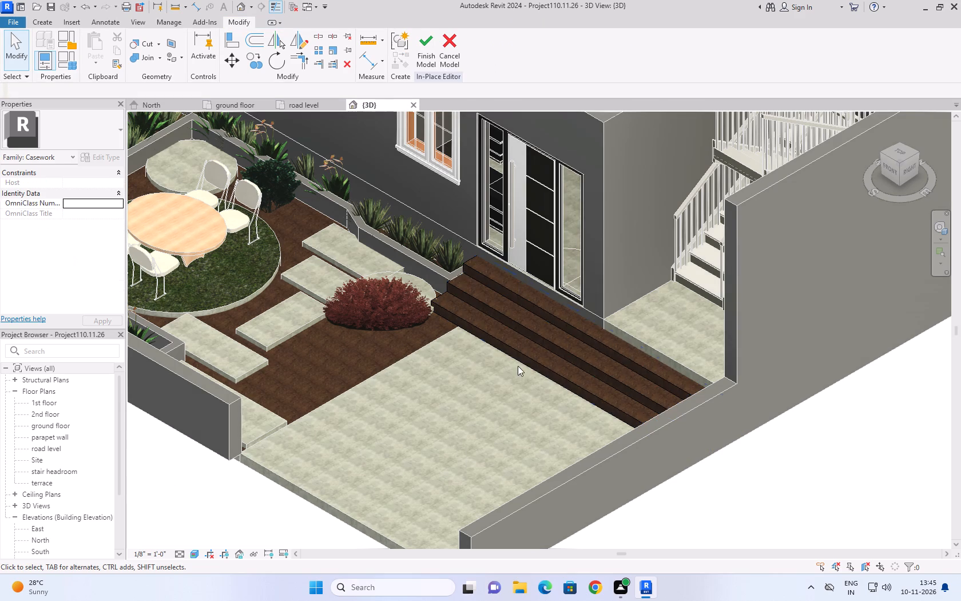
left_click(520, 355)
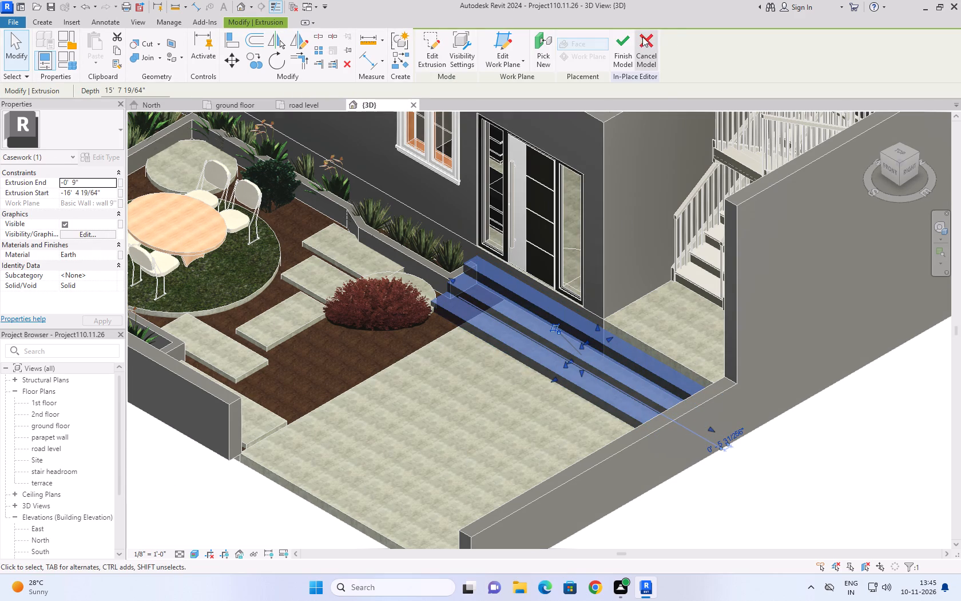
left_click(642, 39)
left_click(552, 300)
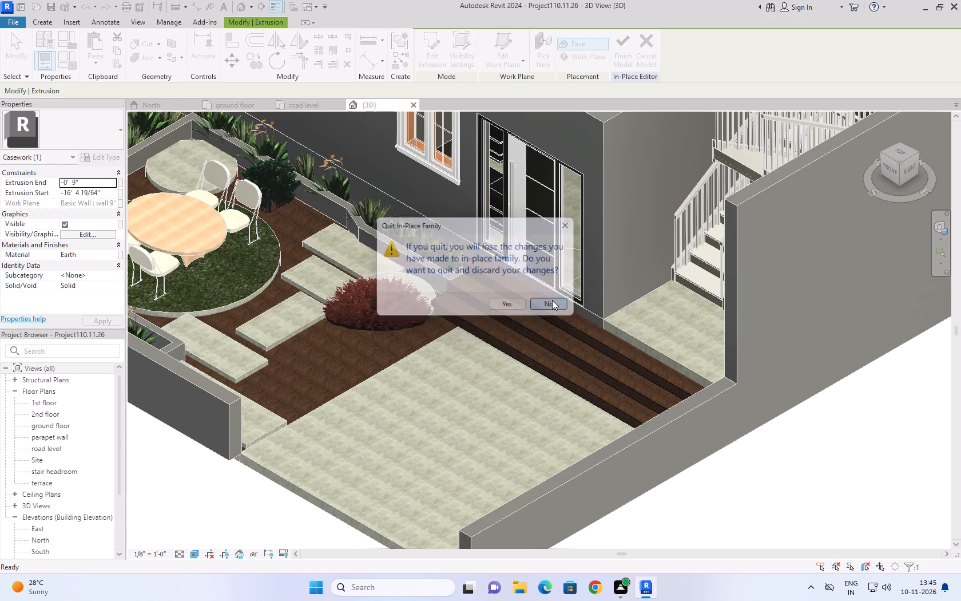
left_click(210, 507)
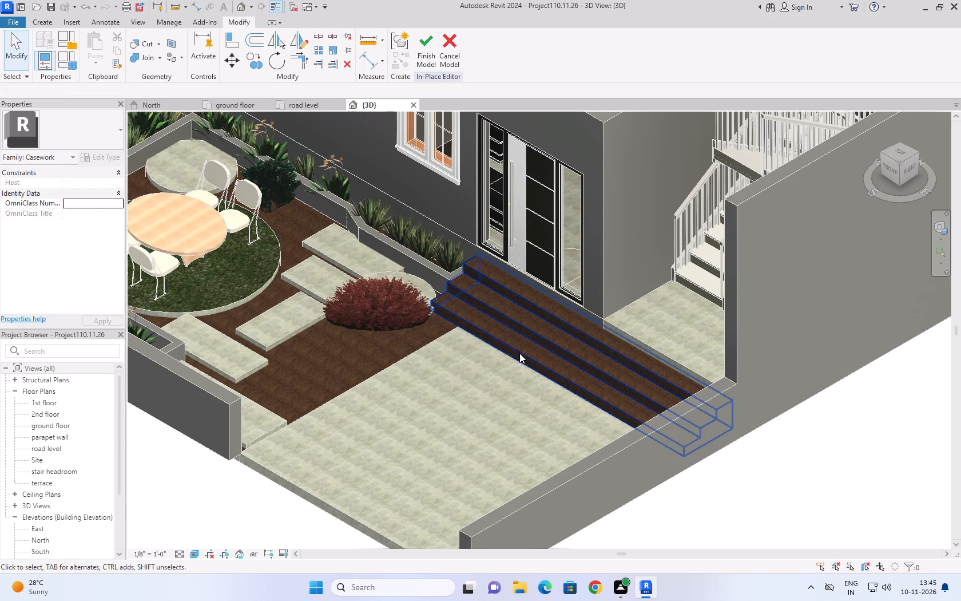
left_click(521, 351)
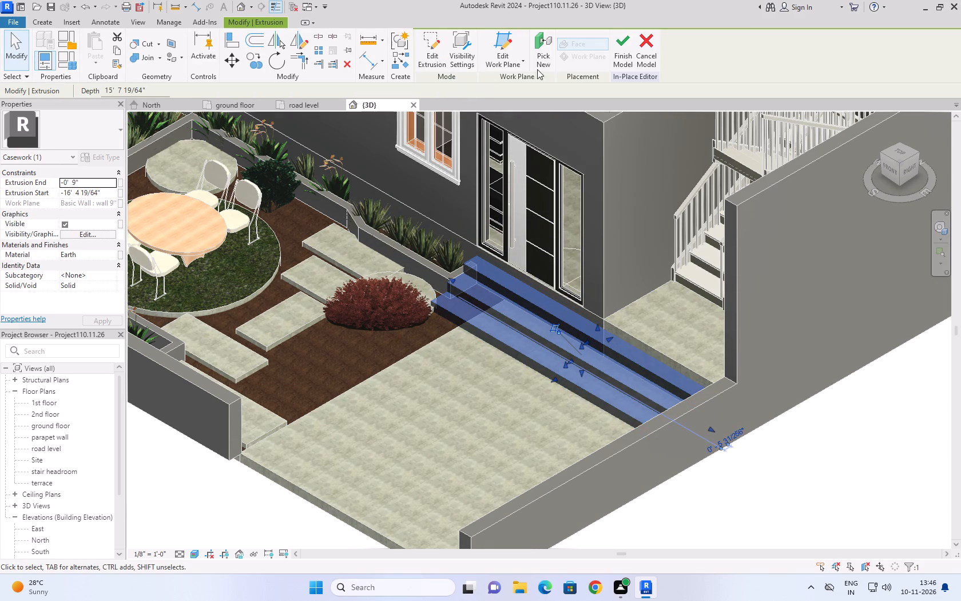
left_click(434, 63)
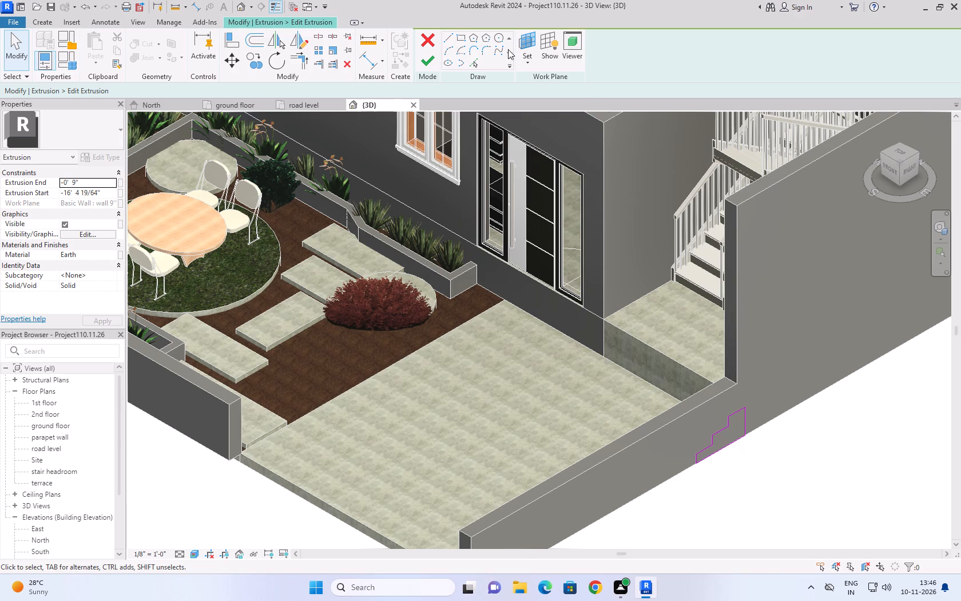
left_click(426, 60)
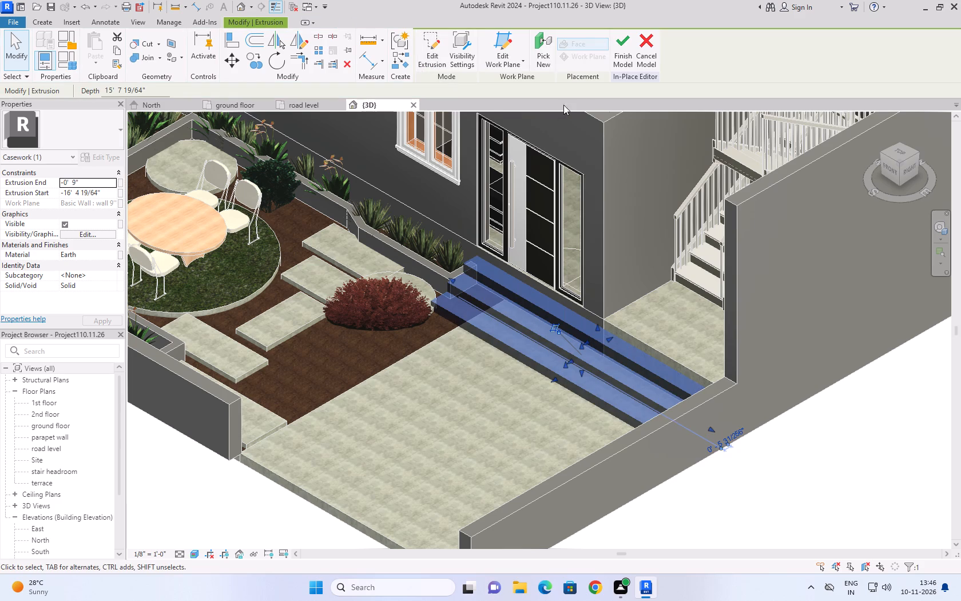
Set the material of the entrance steps' extrusion to Asphalt Shingle and finish the in-place model.
left_click(111, 251)
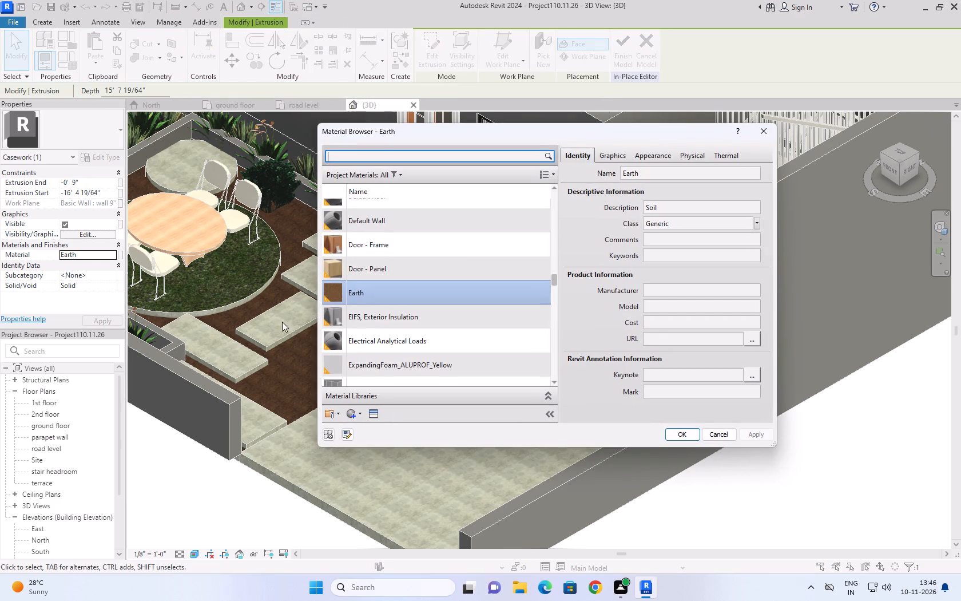
scroll(397, 255, "up", 4)
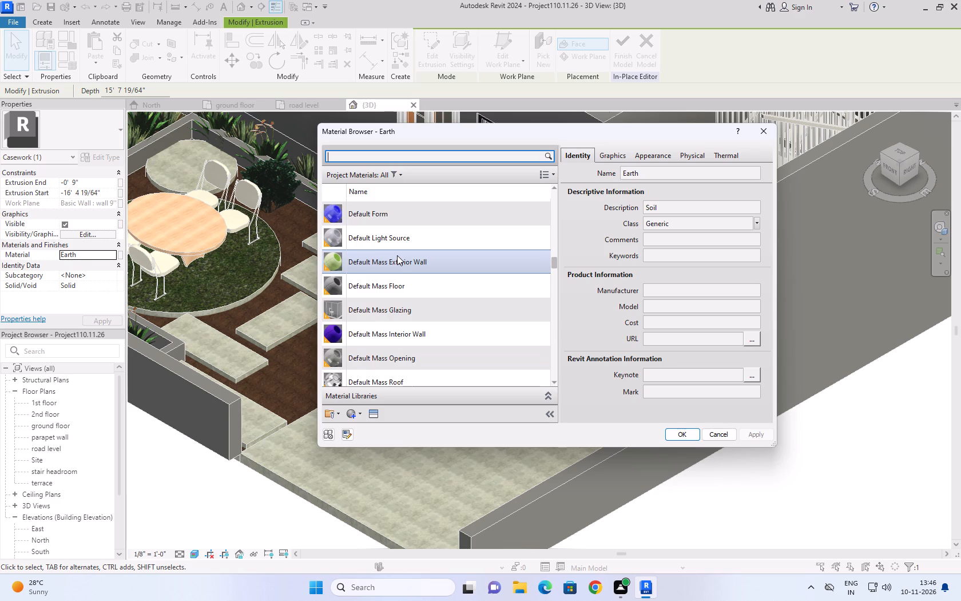
scroll(397, 255, "up", 4)
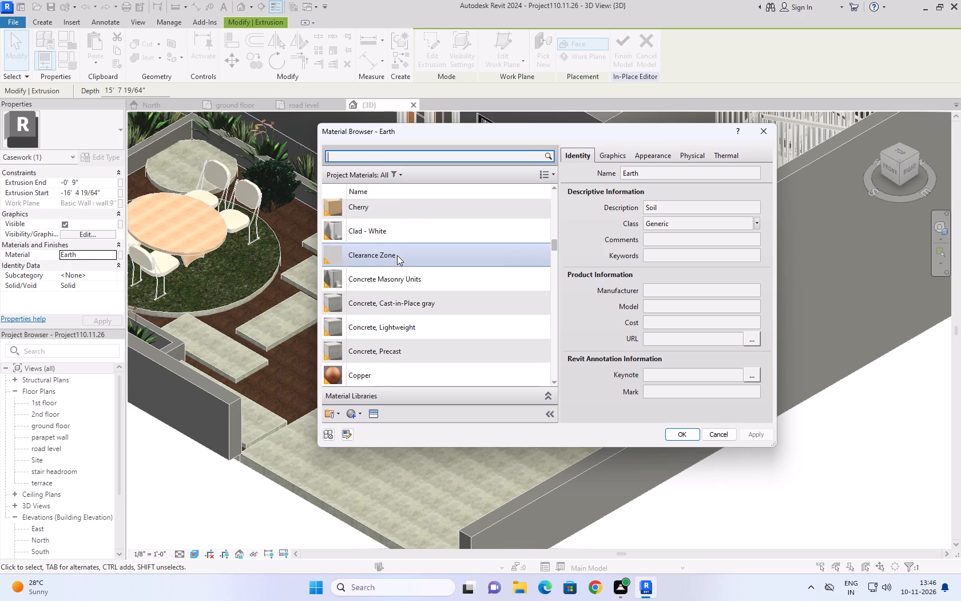
scroll(397, 255, "up", 2)
left_click(397, 255)
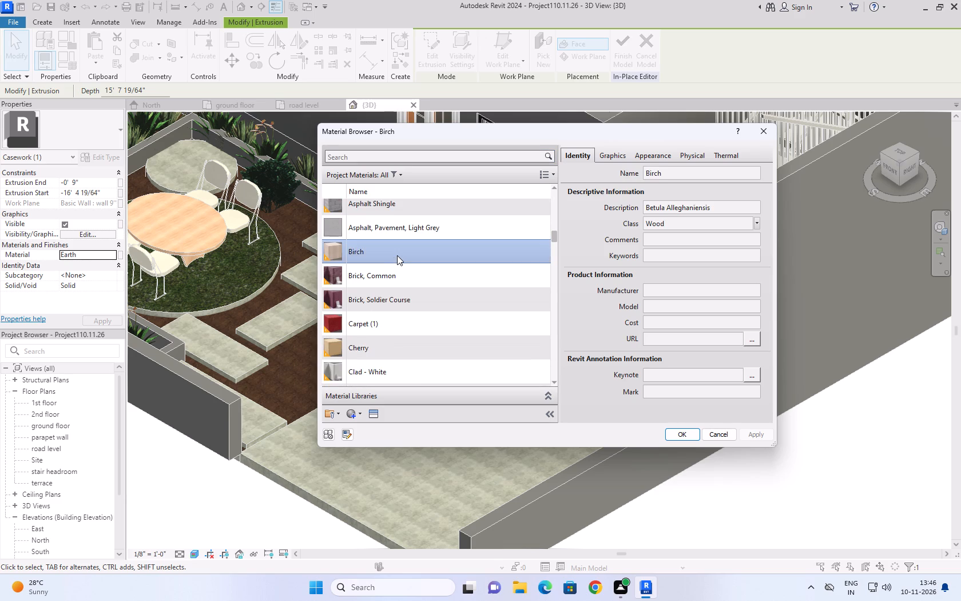
scroll(397, 255, "up", 1)
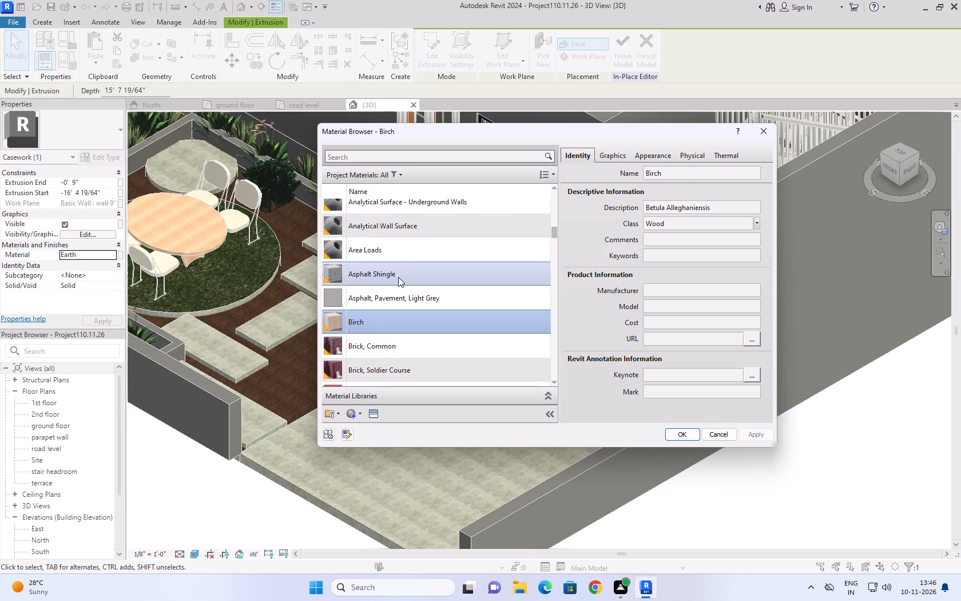
left_click(398, 277)
left_click(686, 428)
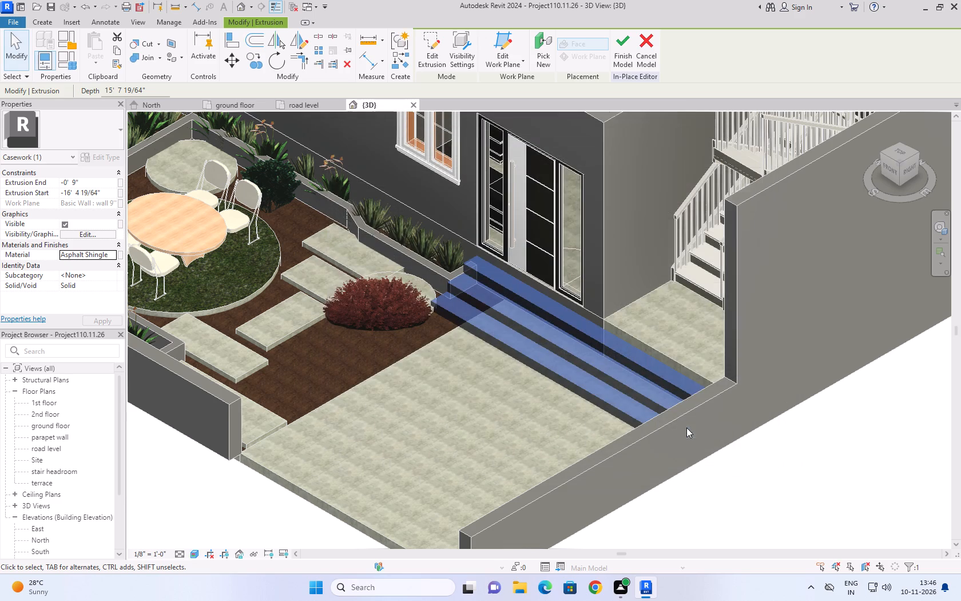
left_click(265, 508)
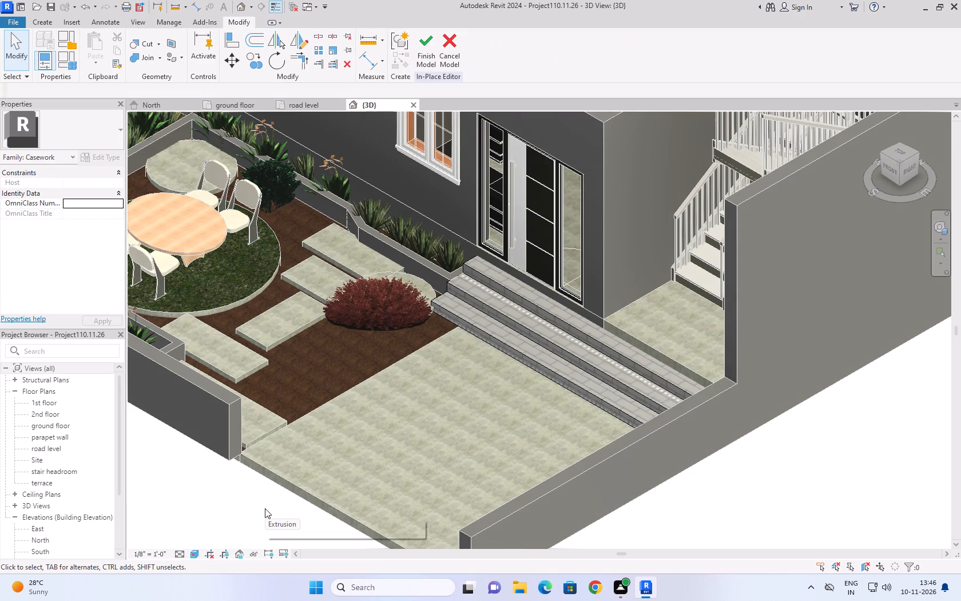
left_click(428, 55)
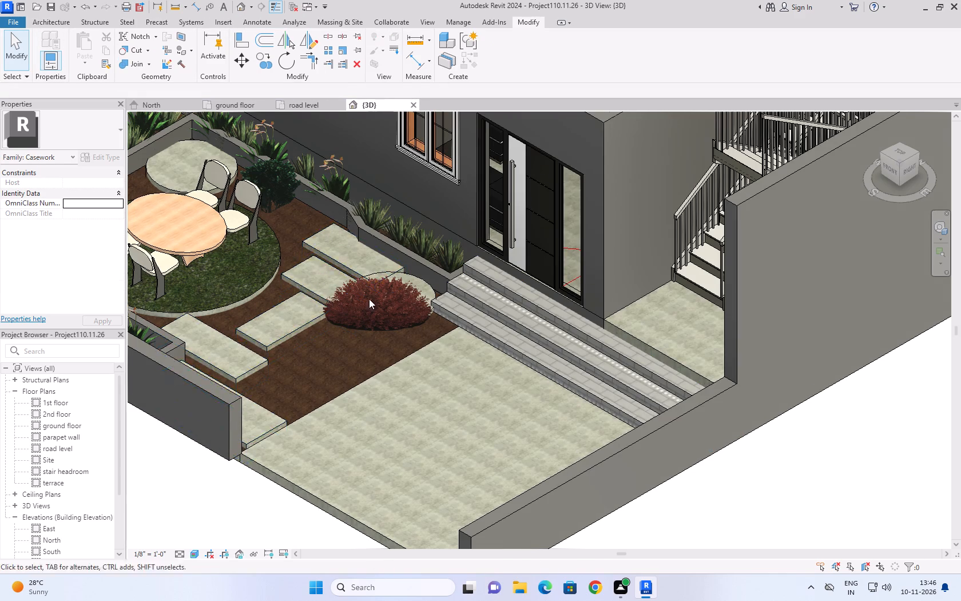
Examine the house in the 3D view, the road level and ground floor plans, and the North elevation.
scroll(376, 283, "down", 8)
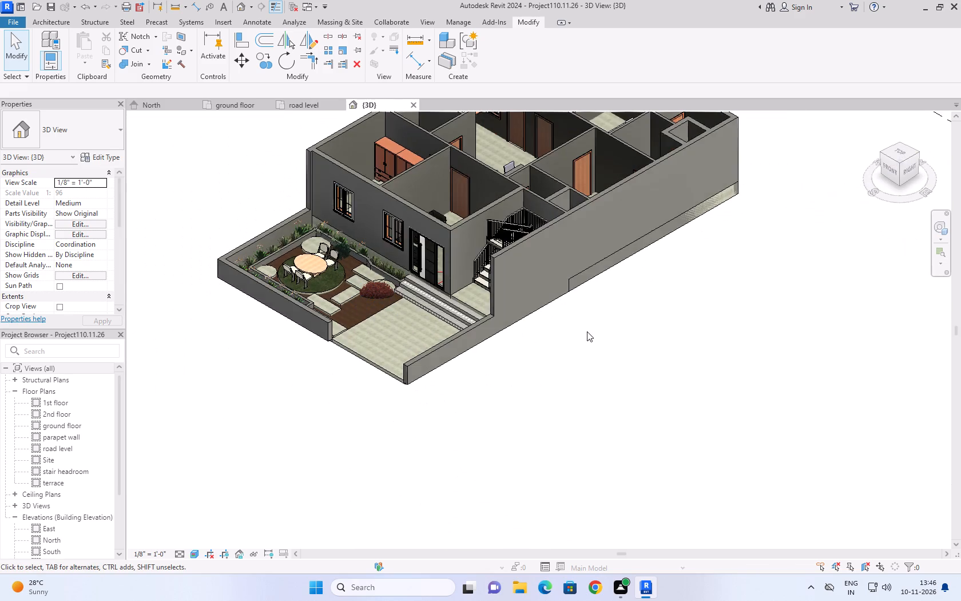
scroll(587, 331, "down", 2)
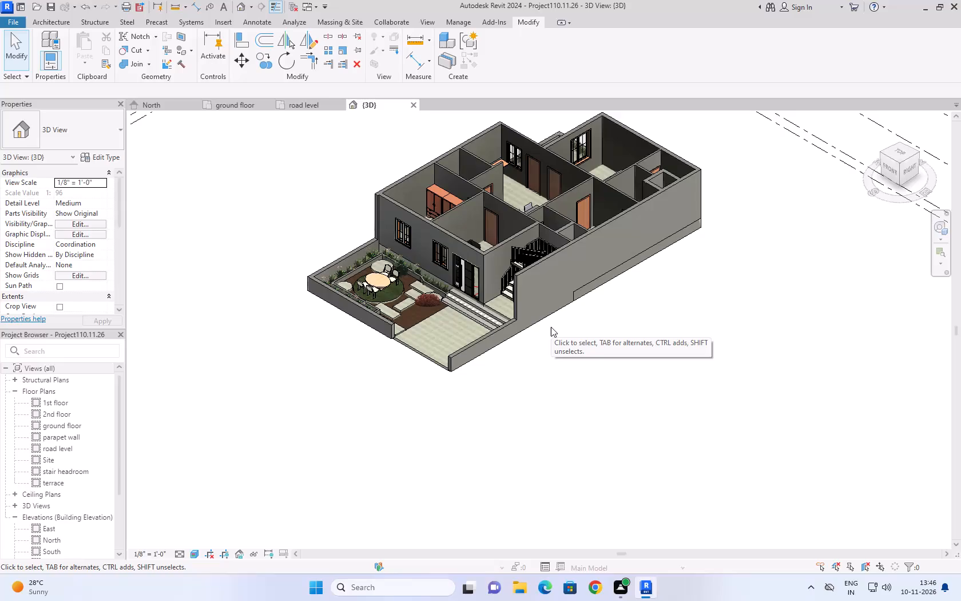
left_click(319, 102)
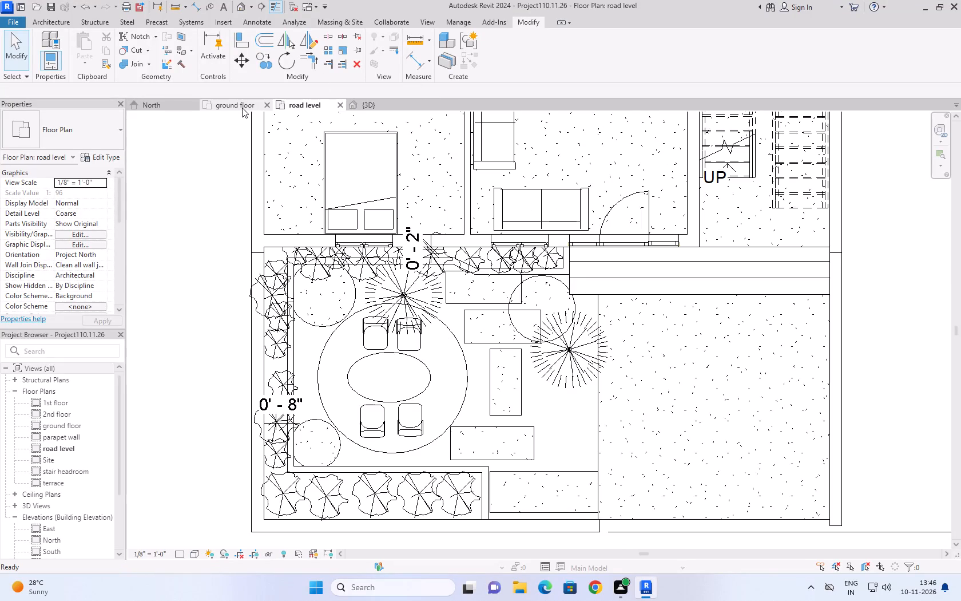
left_click(242, 108)
left_click(173, 102)
scroll(383, 322, "down", 2)
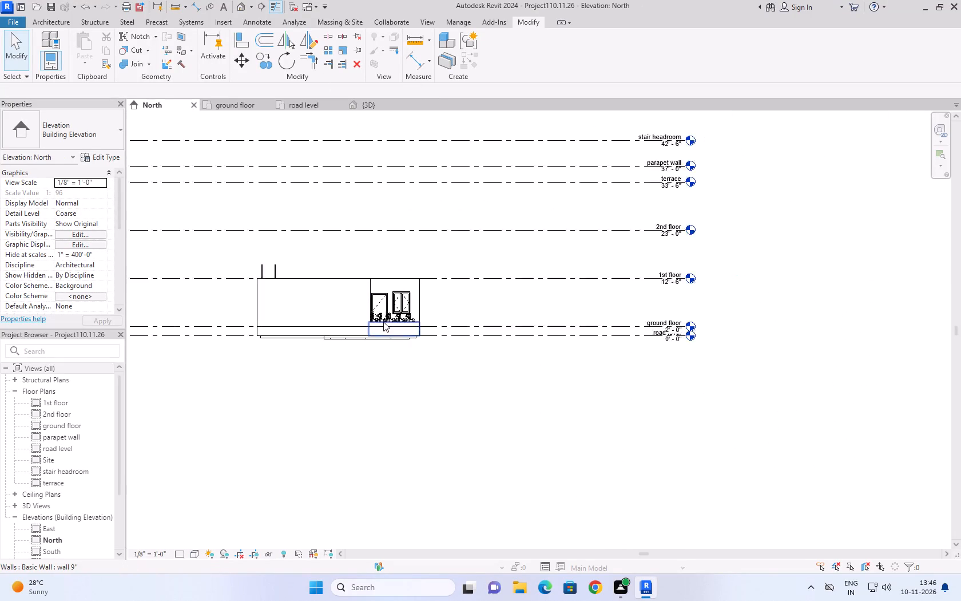
scroll(383, 322, "down", 4)
scroll(386, 278, "up", 3)
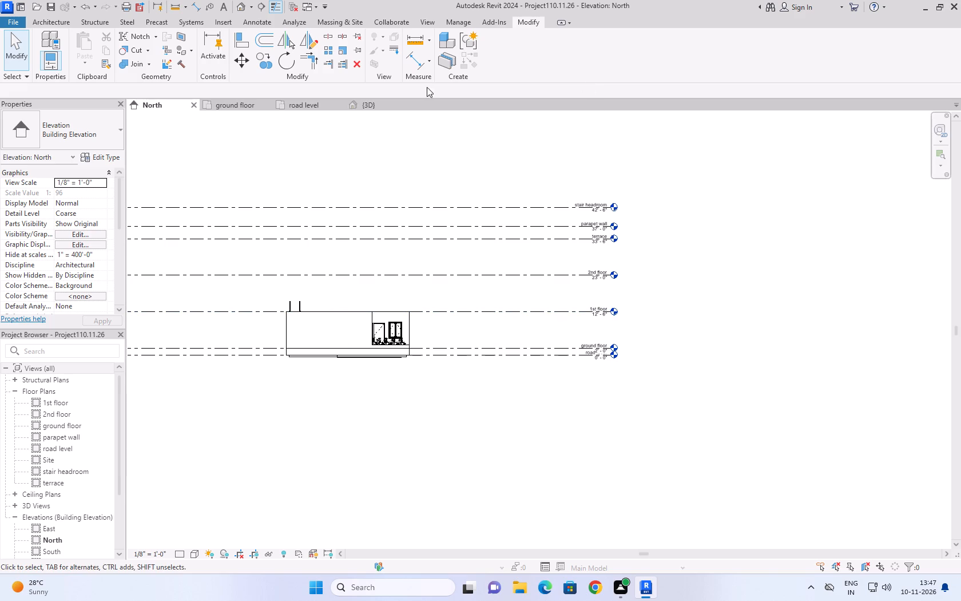
left_click(312, 100)
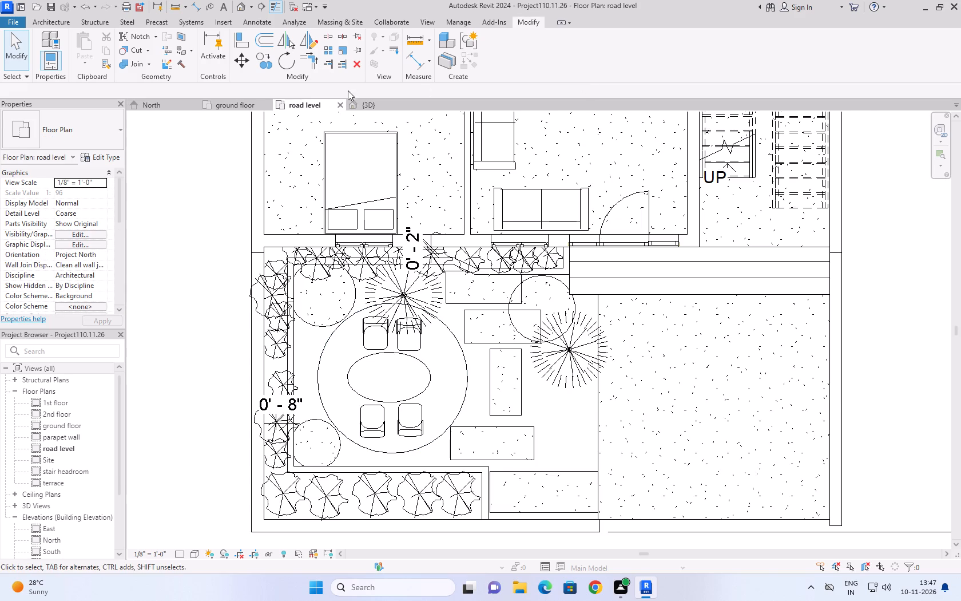
left_click(360, 100)
scroll(489, 366, "up", 1)
scroll(425, 334, "up", 3)
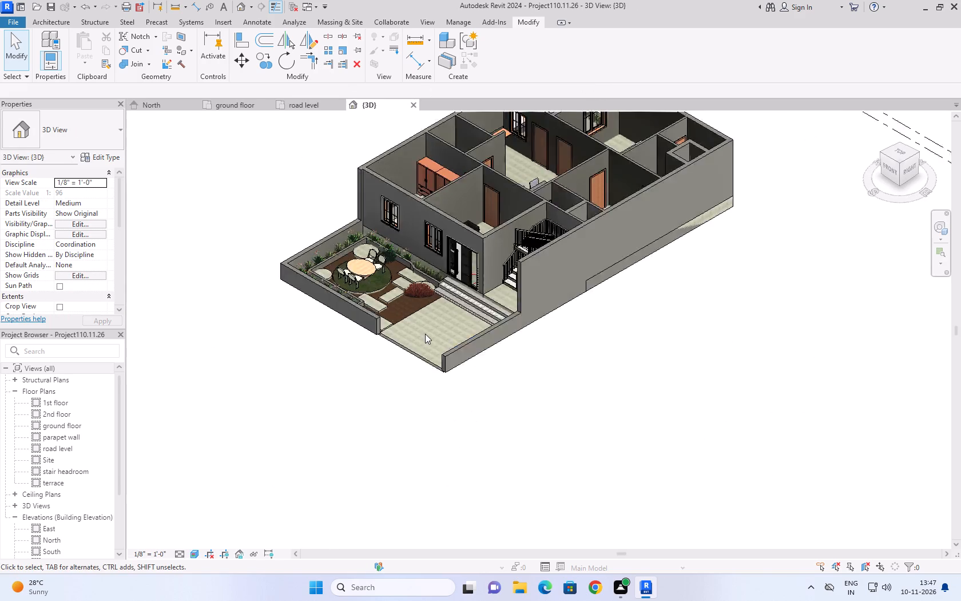
Set the height offset of the garden's rectangular stepping-stone floor to 0' 2" from the road level.
middle_click_drag(574, 369, 544, 397)
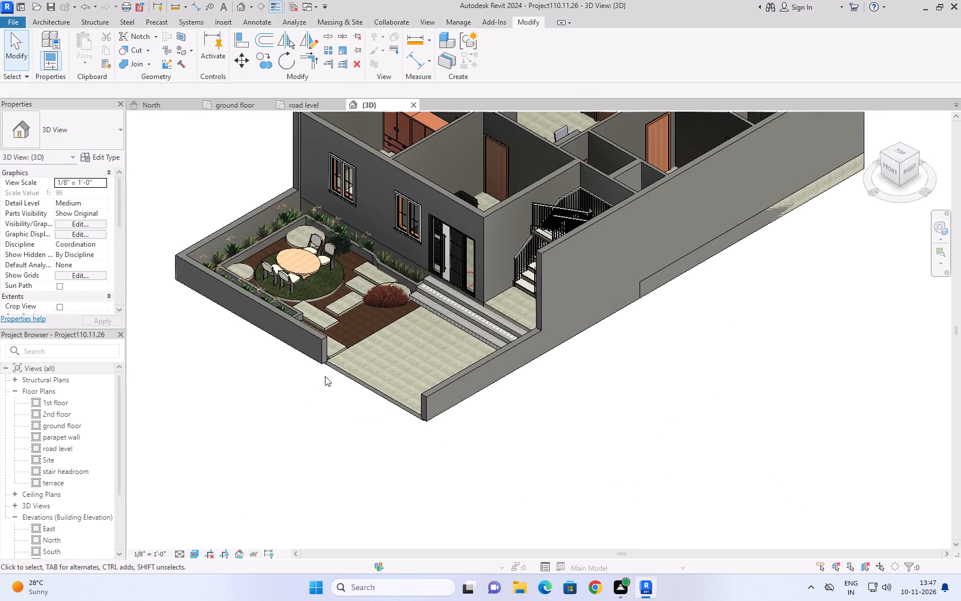
scroll(344, 359, "up", 9)
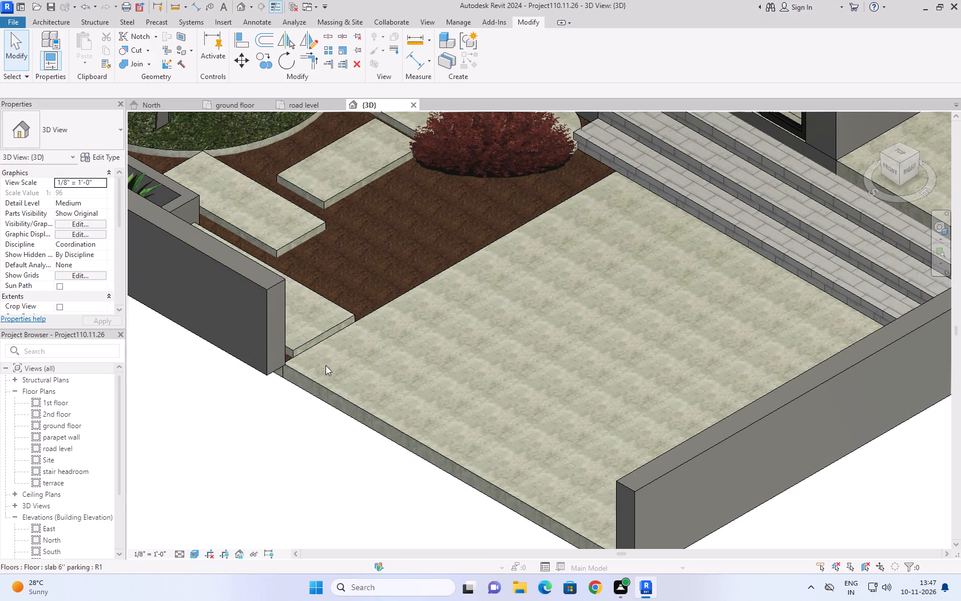
left_click(326, 335)
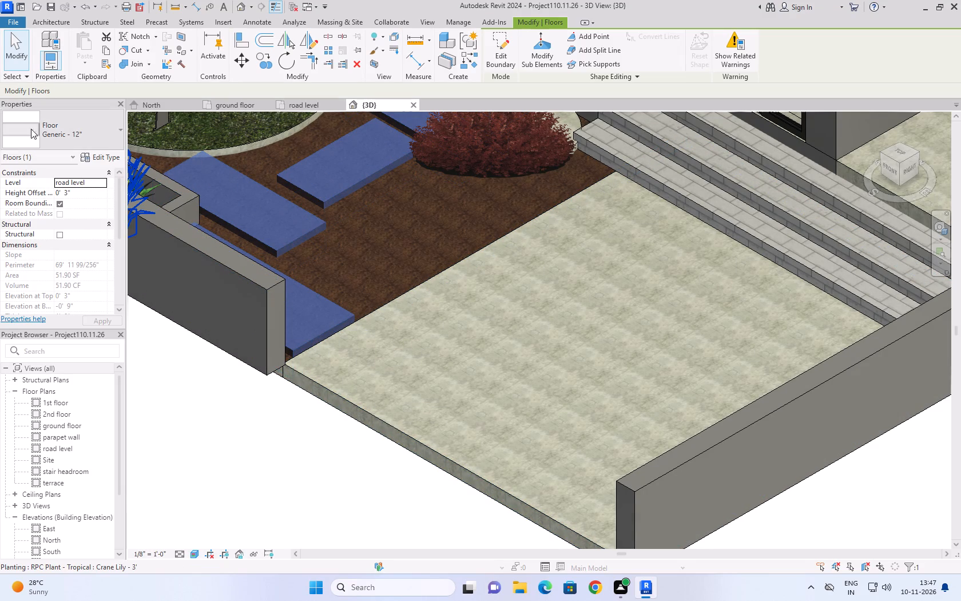
left_click(76, 191)
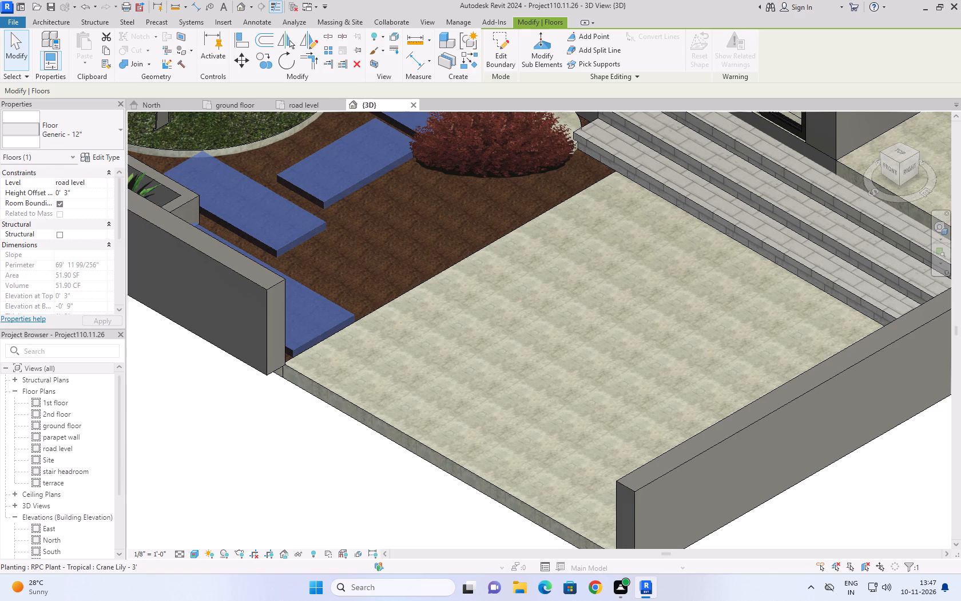
key("BackSpace")
key("BackSpace")
key("2")
left_click(106, 322)
left_click(239, 433)
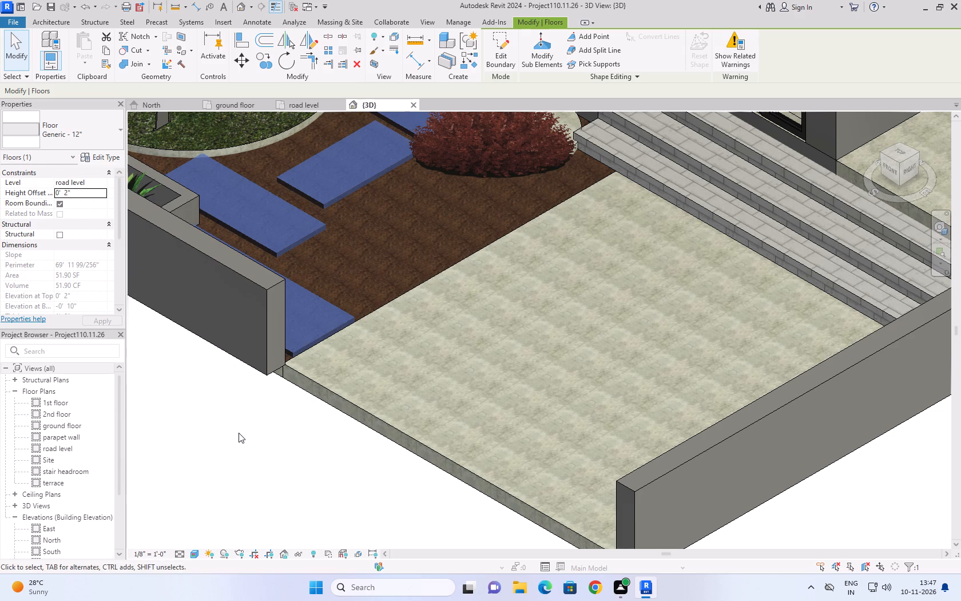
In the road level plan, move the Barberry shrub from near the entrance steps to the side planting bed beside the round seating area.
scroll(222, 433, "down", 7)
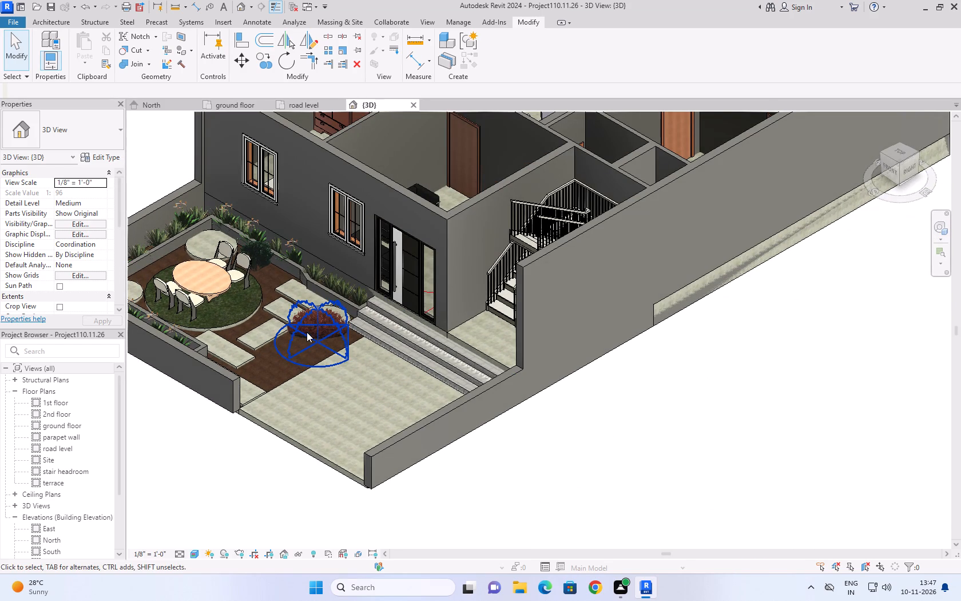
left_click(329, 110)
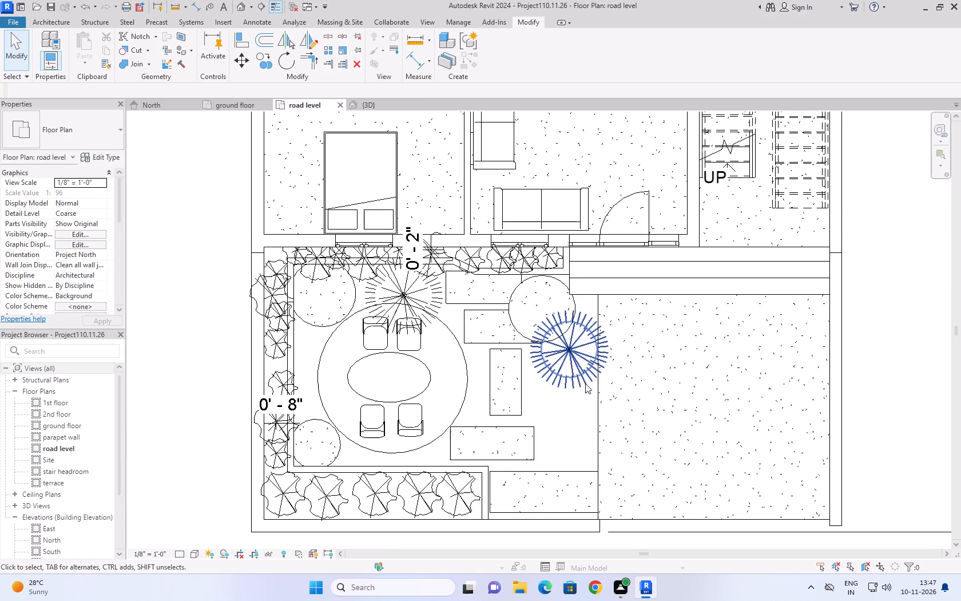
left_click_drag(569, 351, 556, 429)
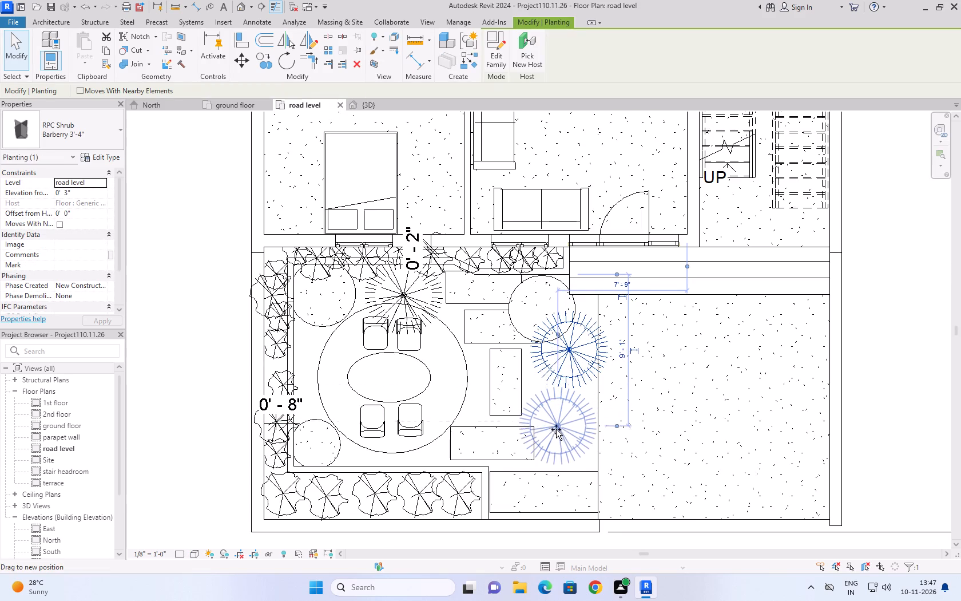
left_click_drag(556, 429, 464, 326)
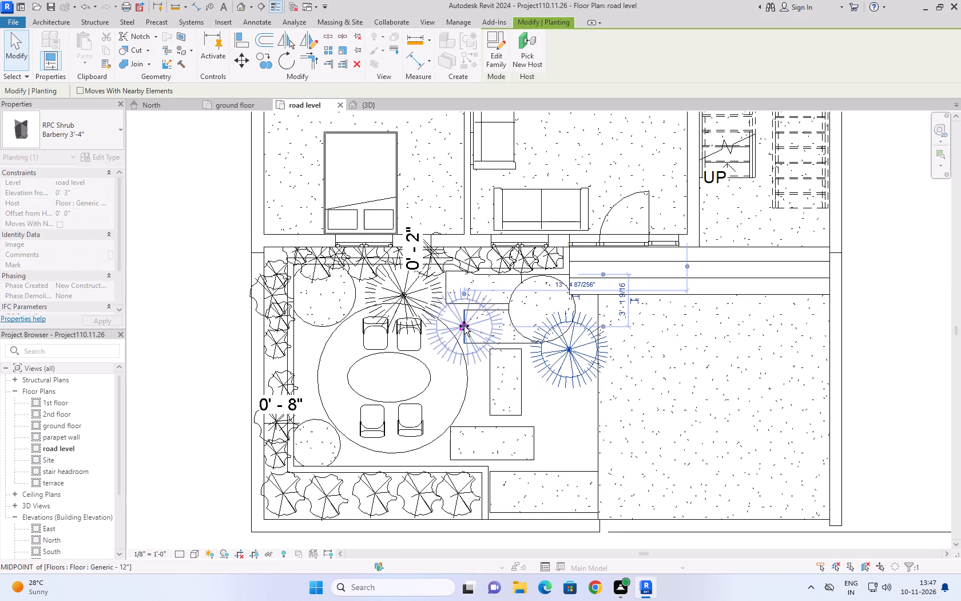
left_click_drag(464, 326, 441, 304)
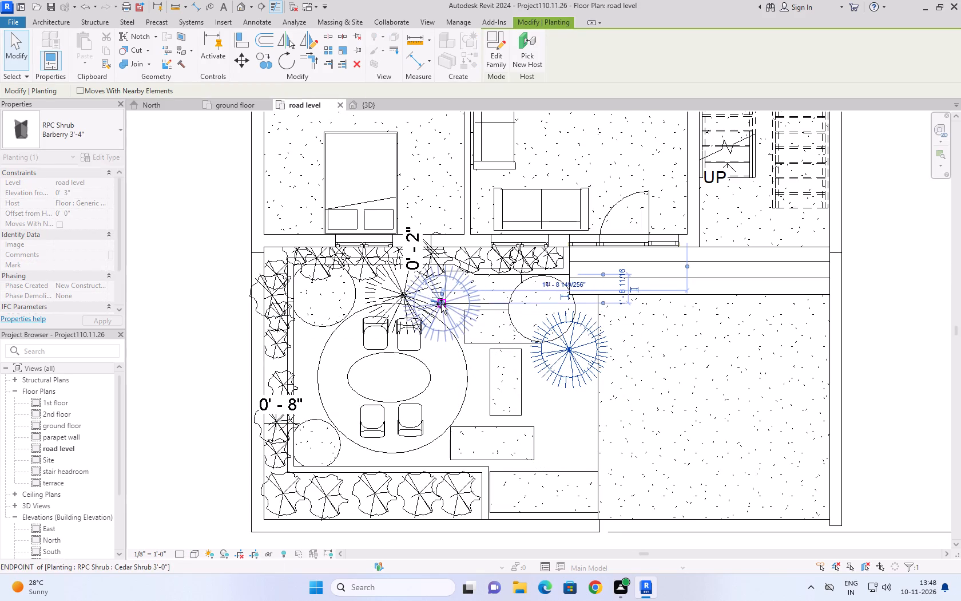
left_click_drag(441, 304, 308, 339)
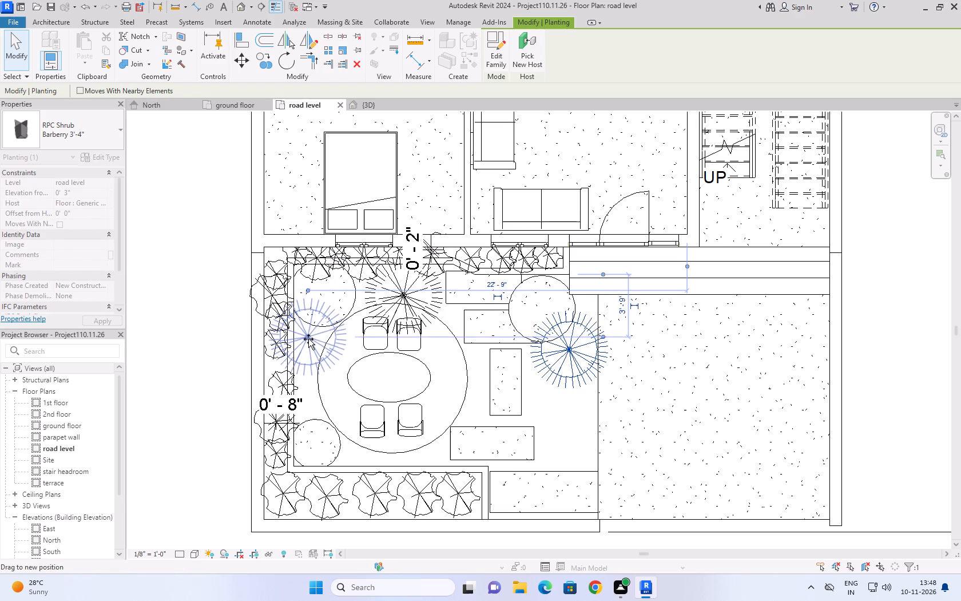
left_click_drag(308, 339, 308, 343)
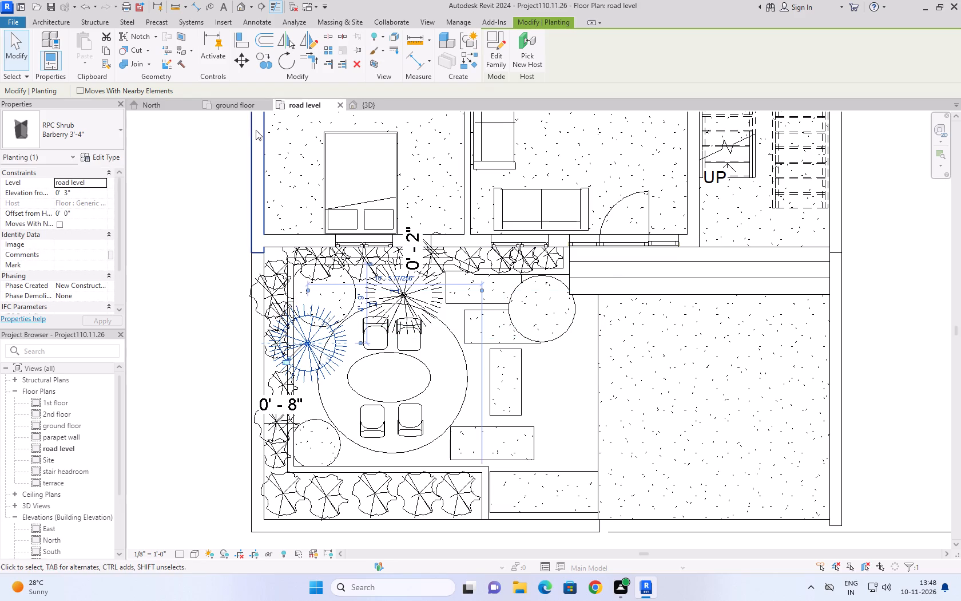
Delete the red Barberry shrub beside the garden table in the 3D view.
left_click(248, 108)
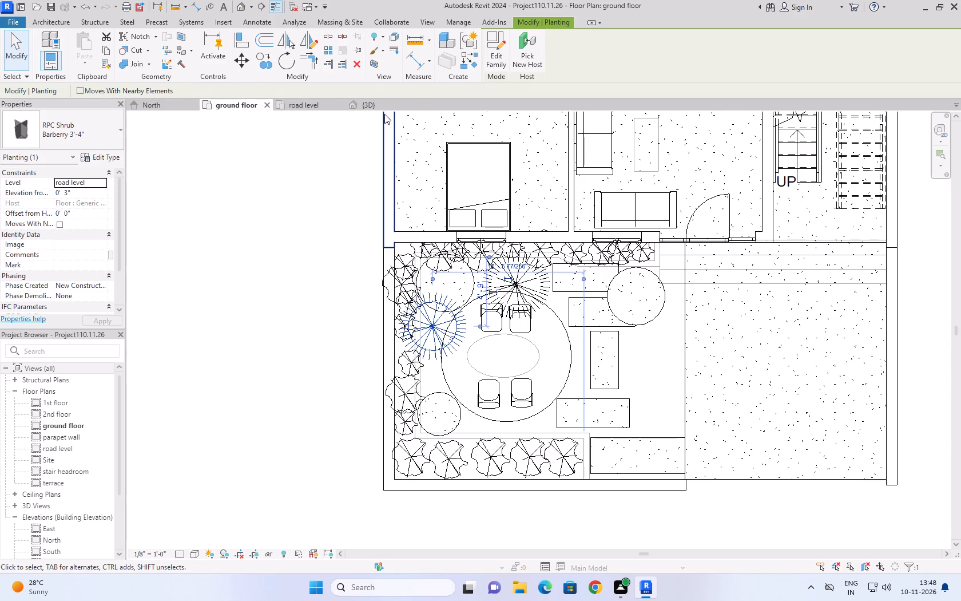
left_click(386, 105)
left_click(652, 474)
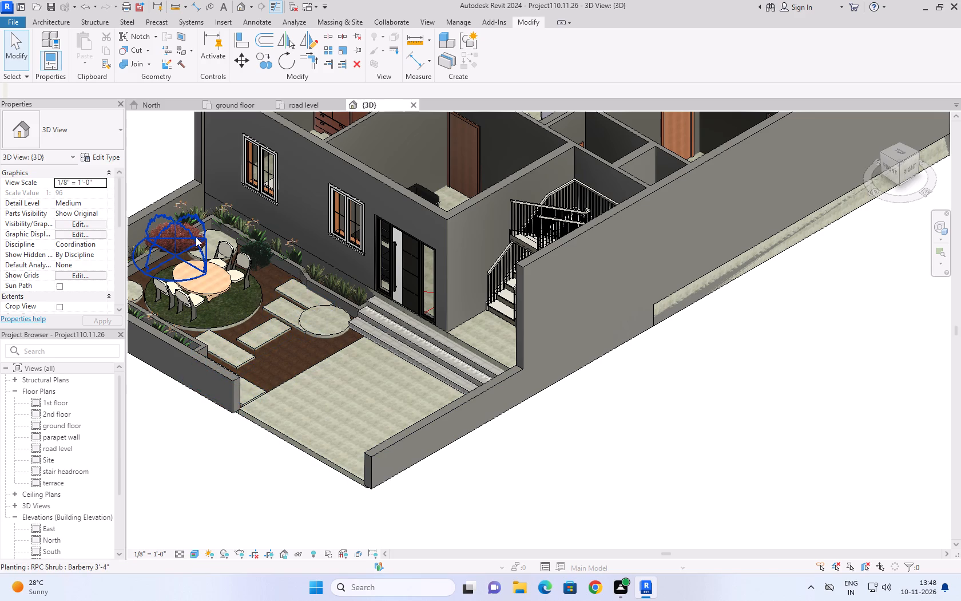
left_click(196, 236)
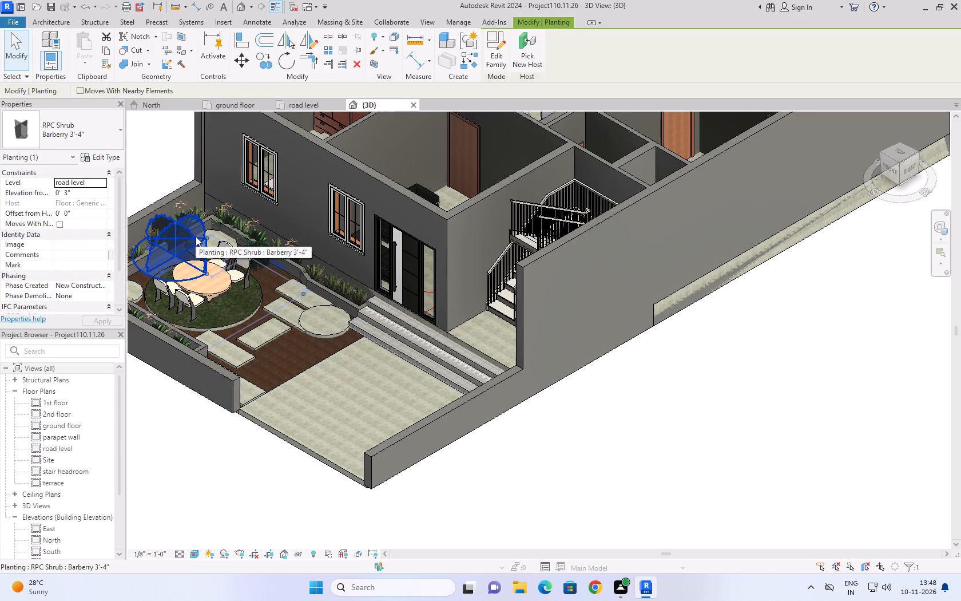
key("Delete")
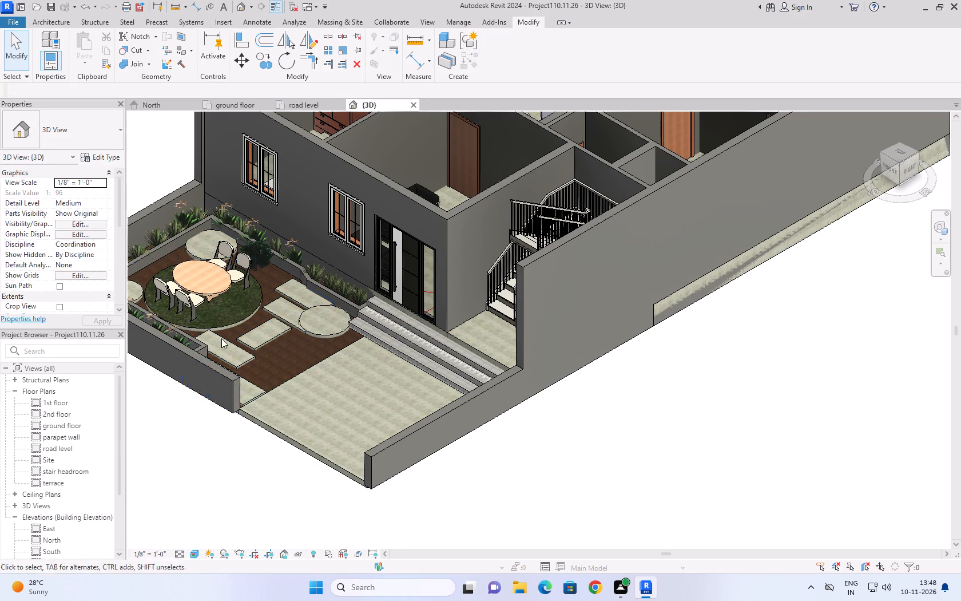
left_click(225, 460)
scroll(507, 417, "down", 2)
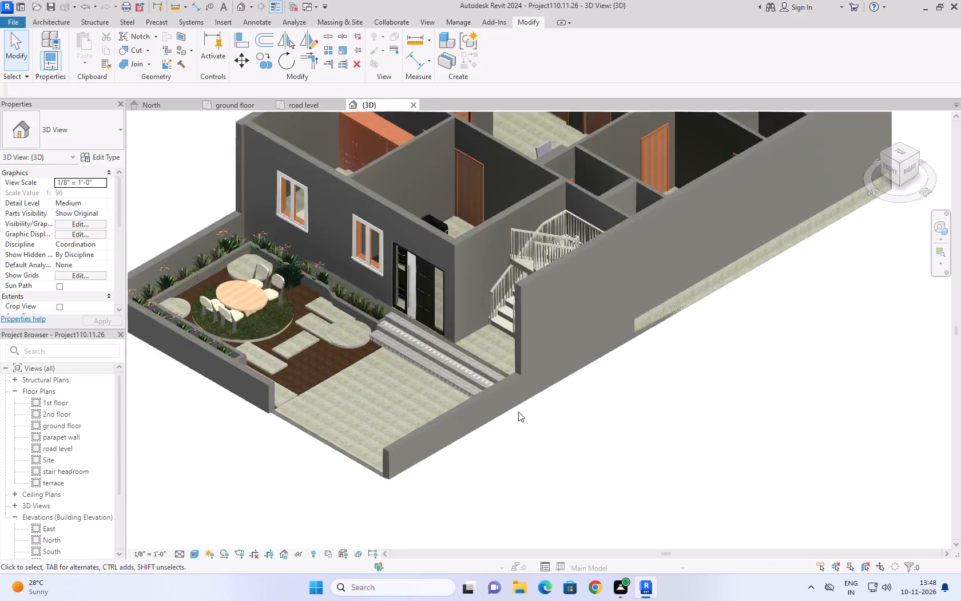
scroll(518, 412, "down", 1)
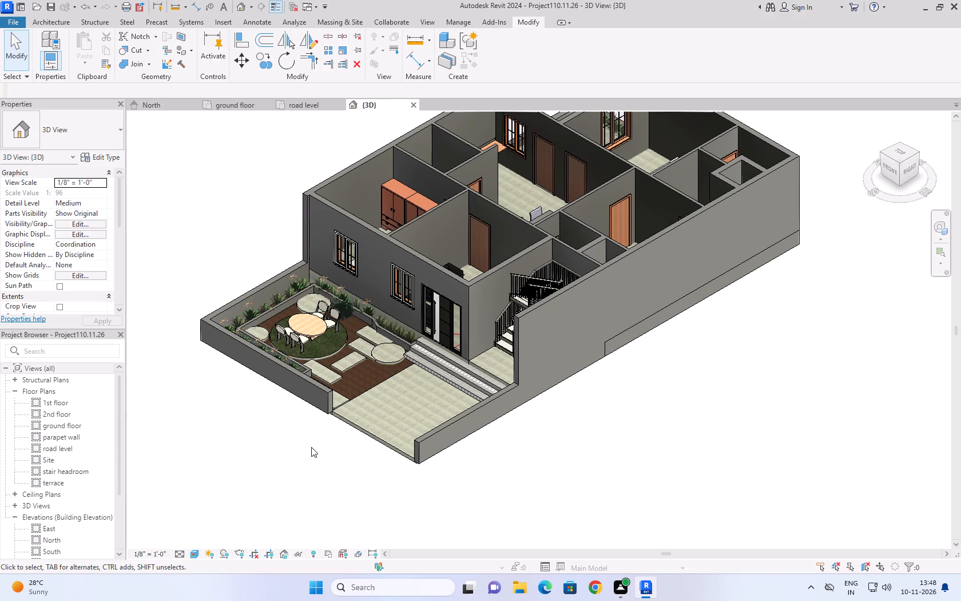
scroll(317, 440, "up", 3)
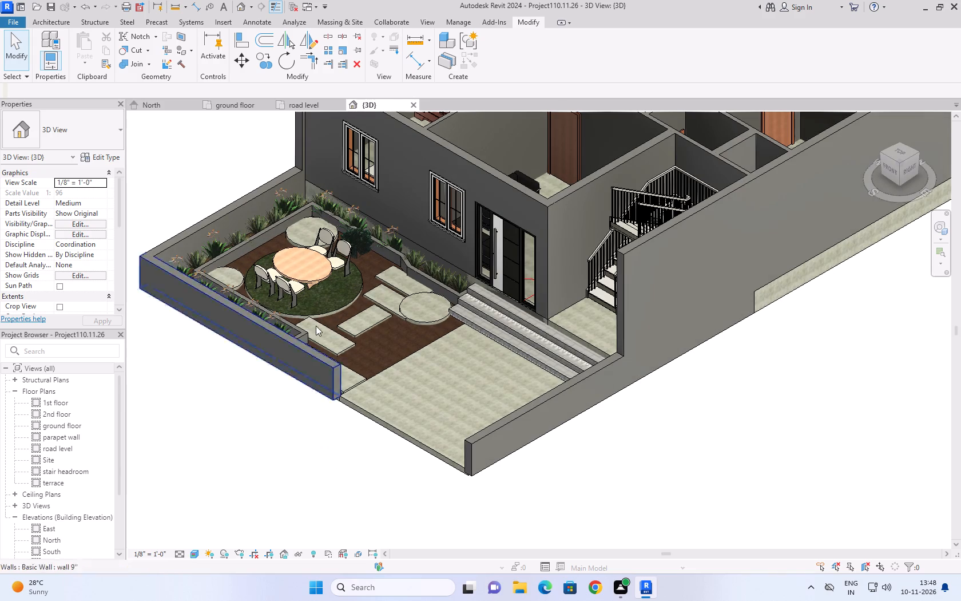
In the road level plan's stepping-stone floor boundary, move the middle stone's edge toward the round seating area, making the stone 3' 2" wide.
left_click(303, 108)
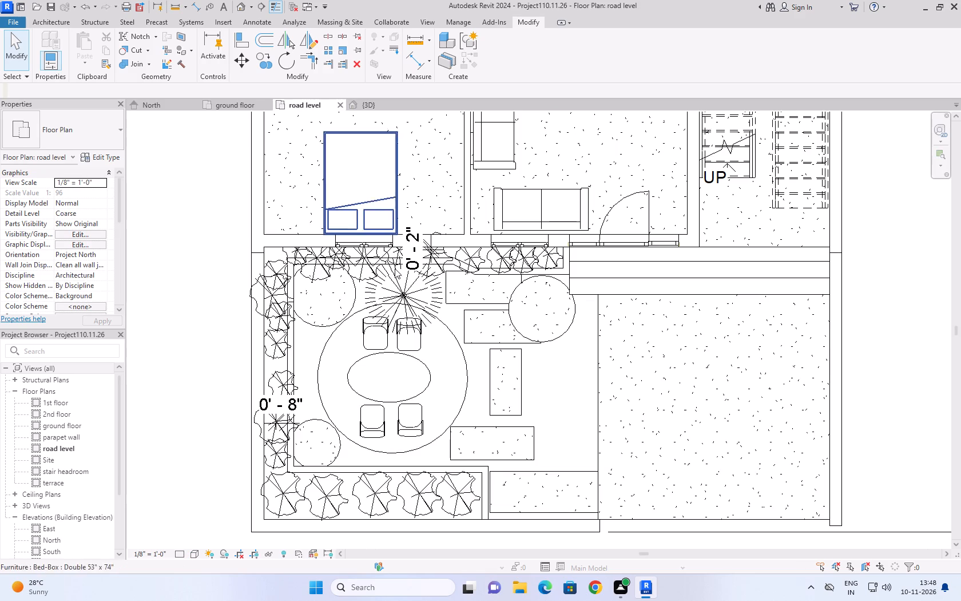
left_click(492, 395)
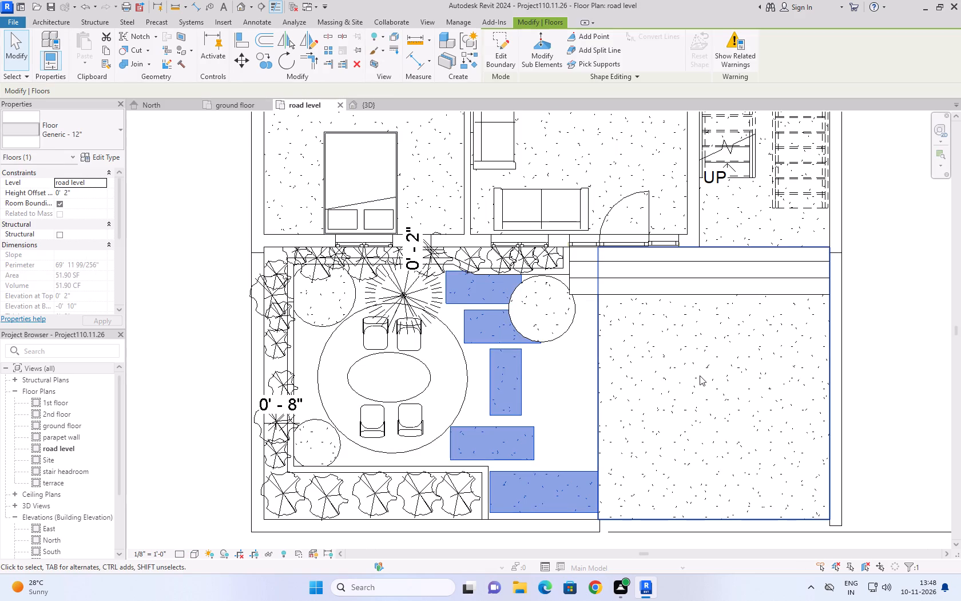
left_click(517, 60)
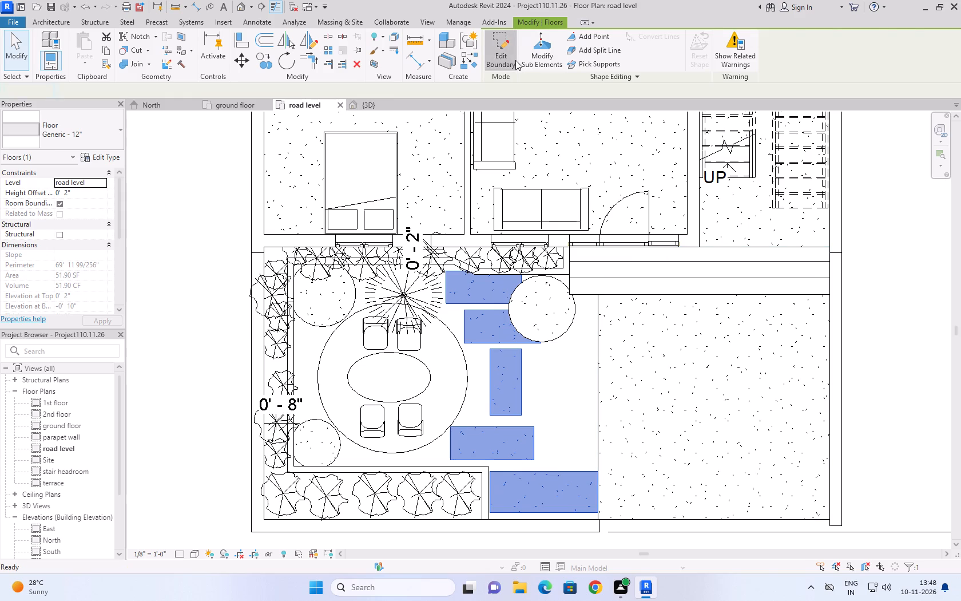
left_click(491, 378)
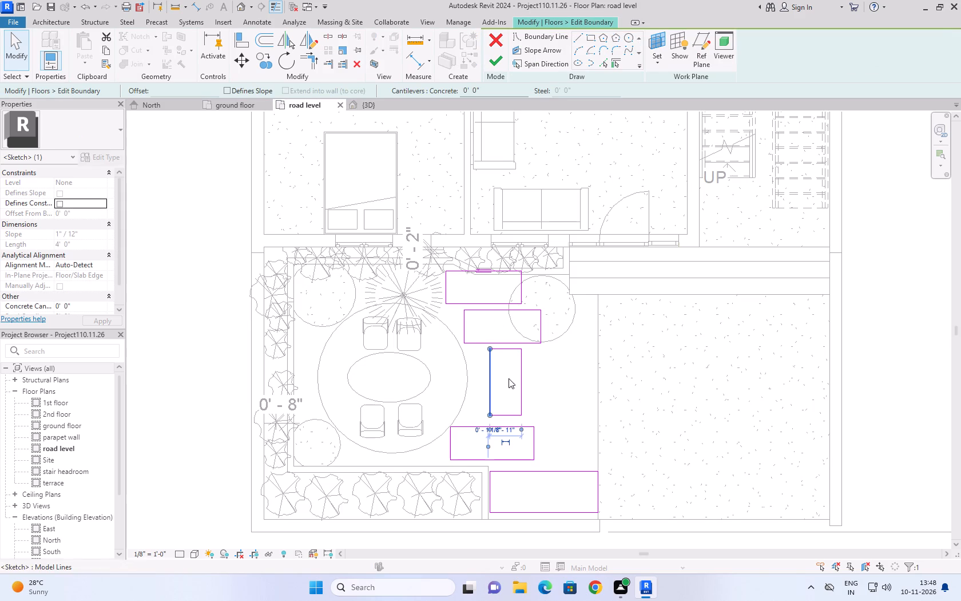
key("Left")
key("Left")
key("Left")
key("Left")
key("Left")
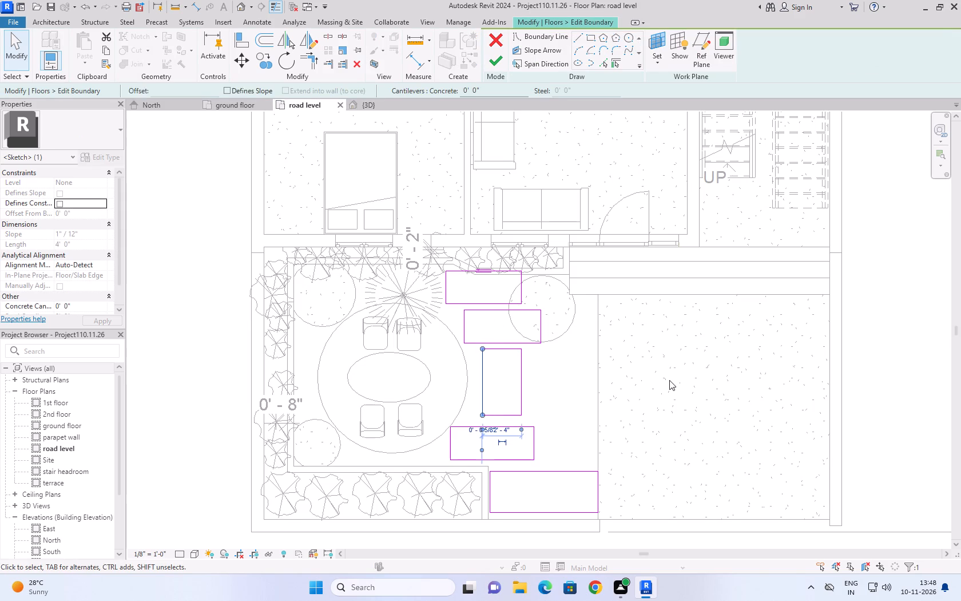
key("Left")
key("Left")
key("Left")
key("Left")
key("Left")
key("Left")
key("Left")
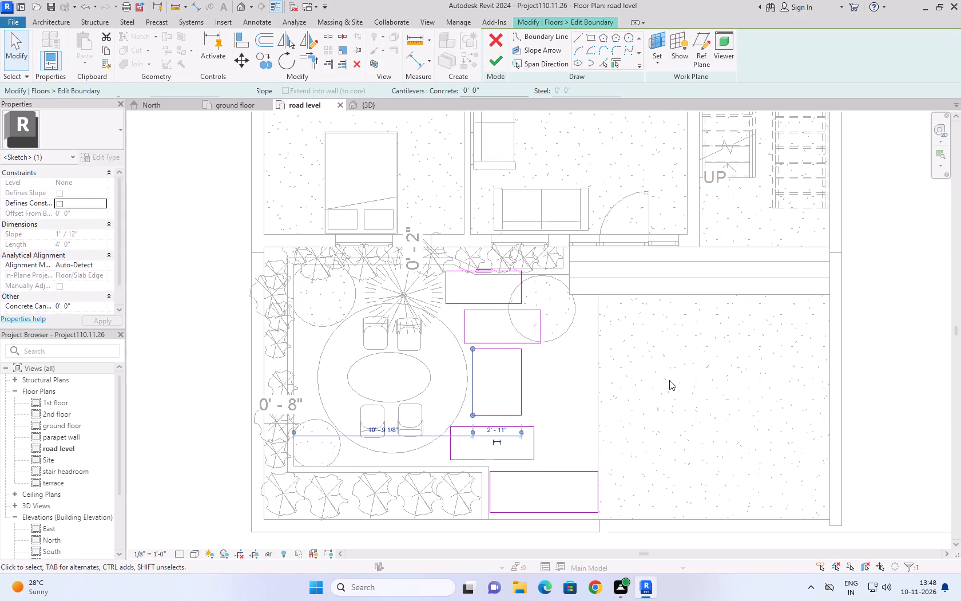
key("Left")
key("Left")
key("Left")
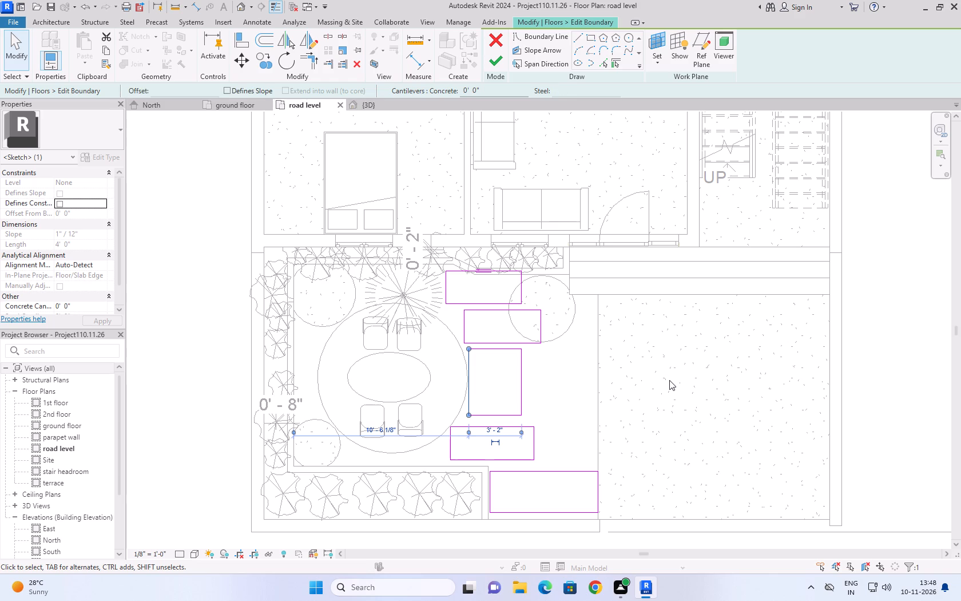
left_click(669, 380)
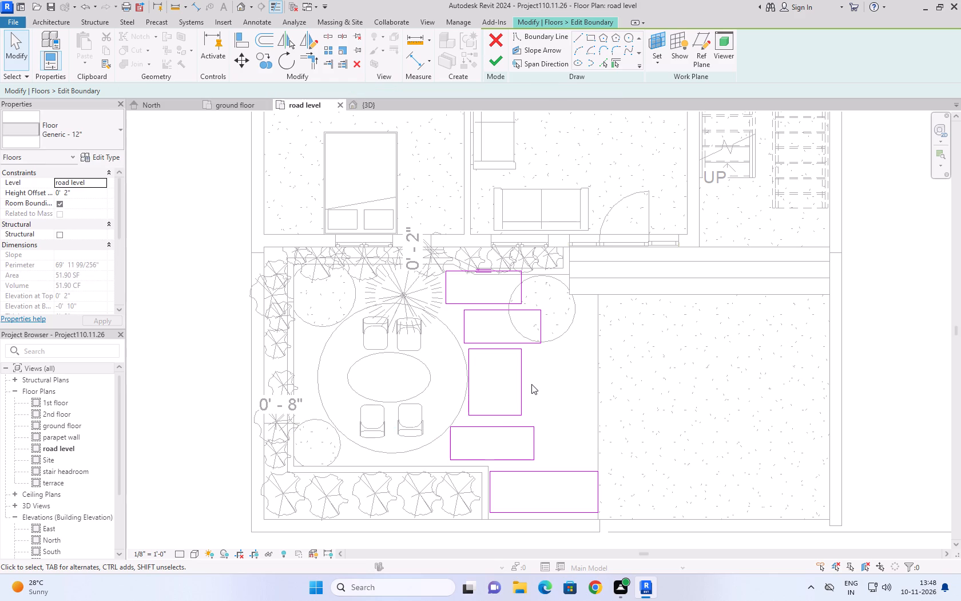
Move the middle stone's parking-side edge inward to make the stone 2' 6" wide, finish the boundary edit and check it in 3D.
left_click(519, 378)
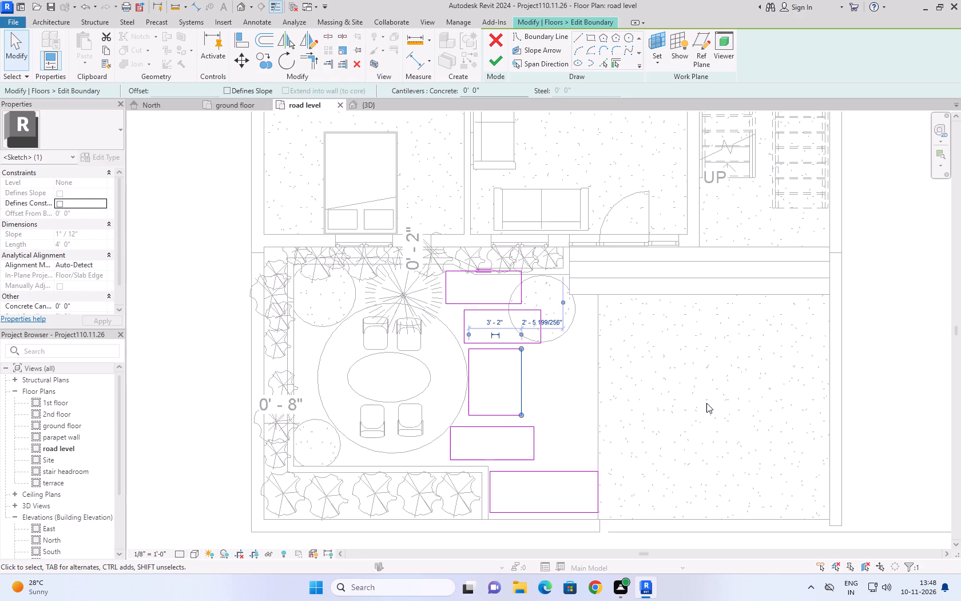
key("Left")
key("Left")
key("Left")
key("Left")
key("Left")
key("Left")
key("Left")
key("Left")
key("Left")
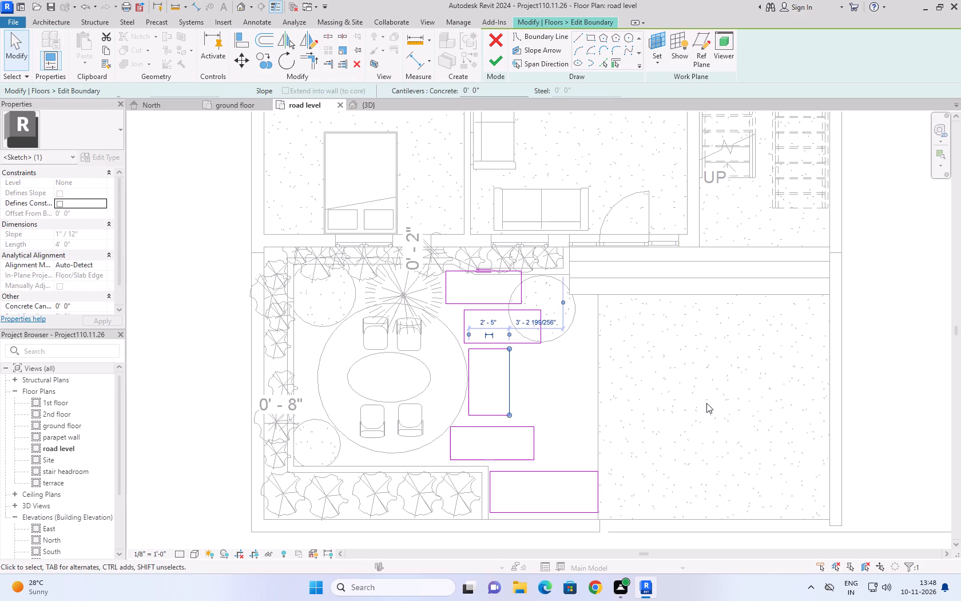
key("Left")
key("Left")
key("Left")
key("Left")
key("Right")
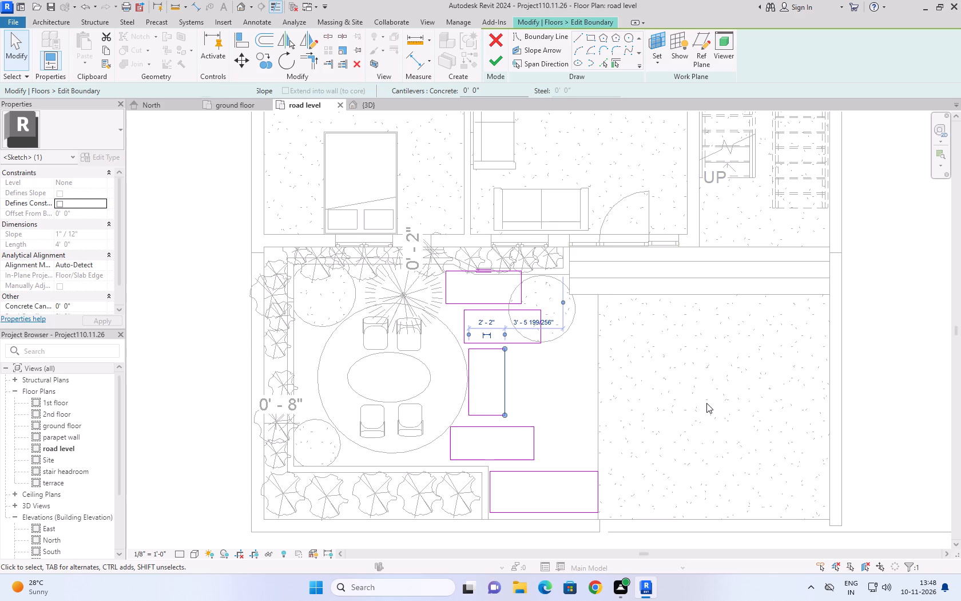
key("Right")
key("Right")
key("Right")
key("Right")
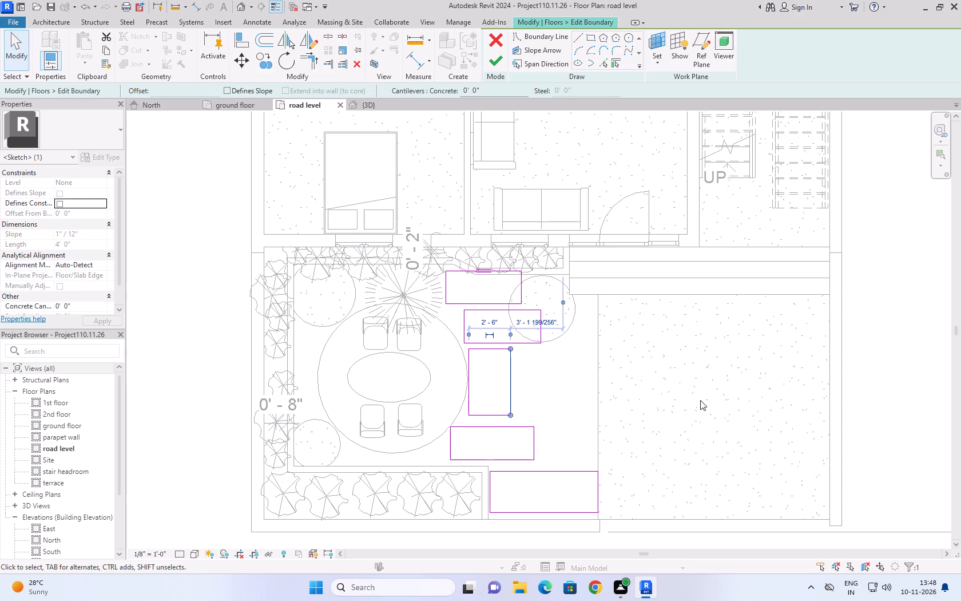
left_click(502, 69)
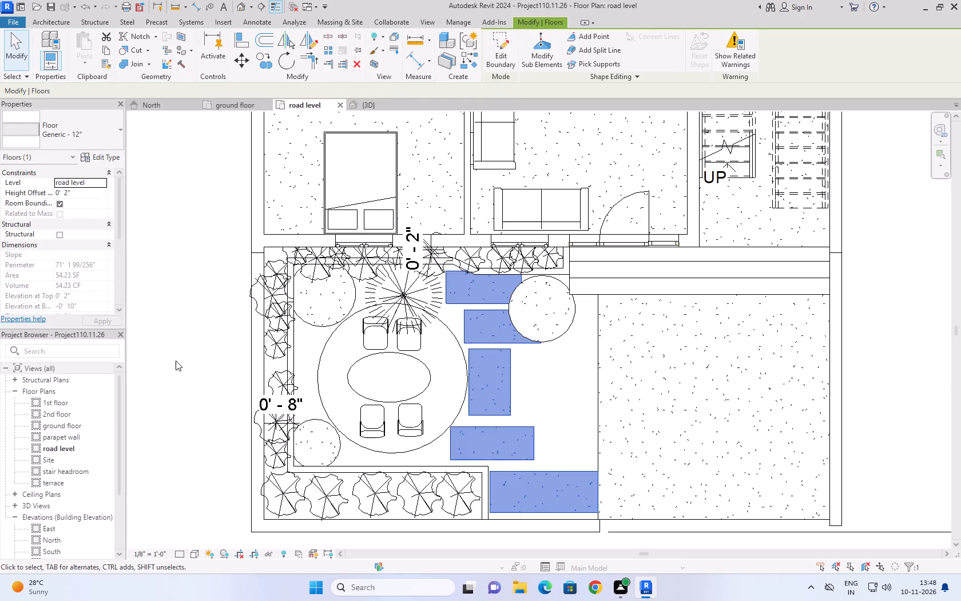
left_click(172, 362)
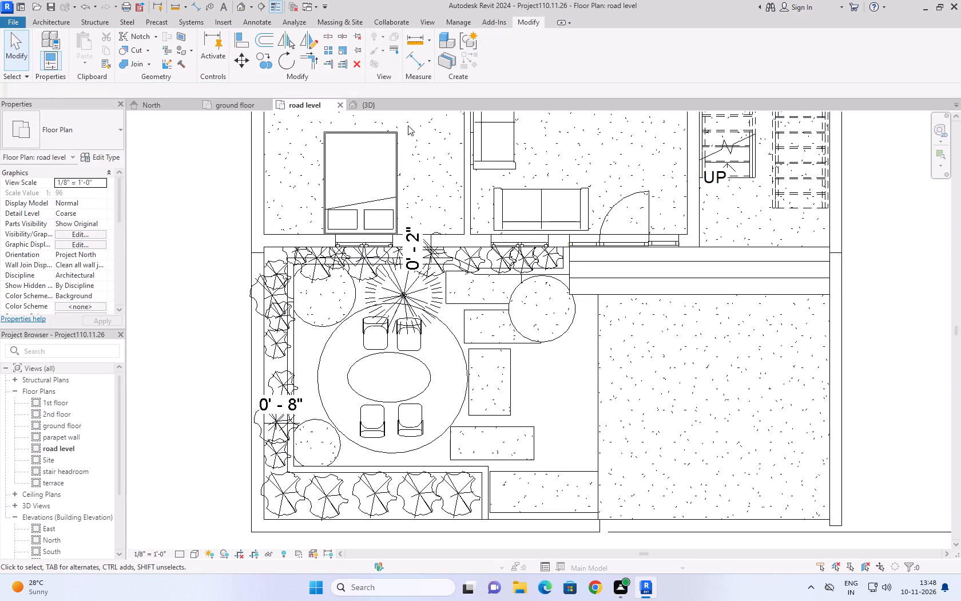
left_click(389, 110)
left_click(638, 517)
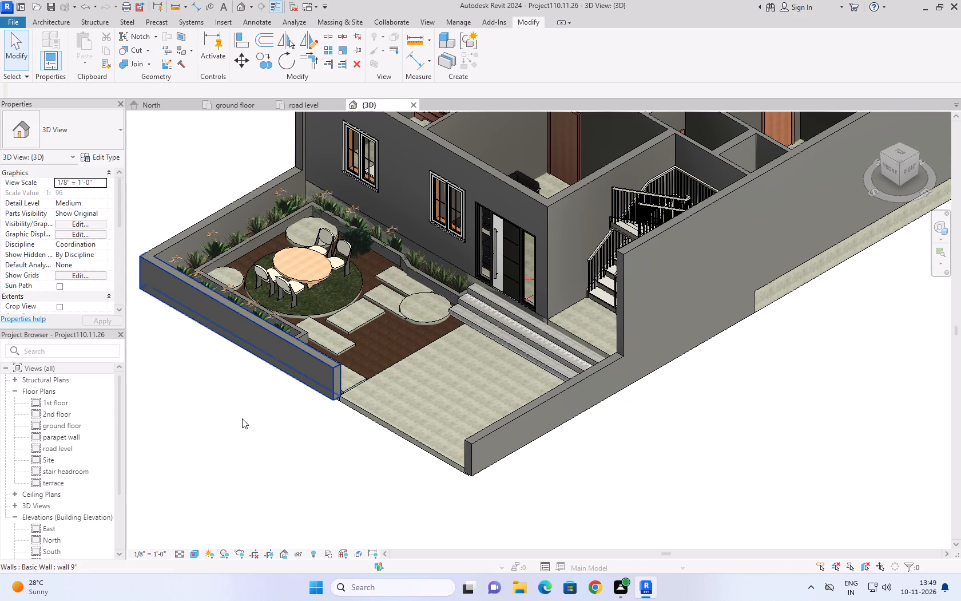
Edit the stepping-stone floor boundary again, extending the second stone from the front toward the house to 2' 2" deep, and finish the edit.
left_click(291, 106)
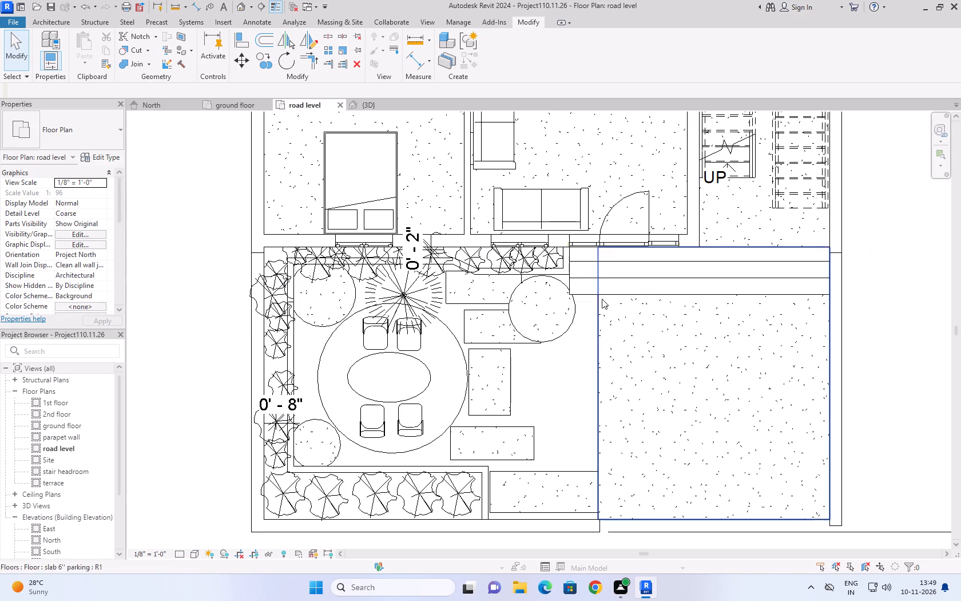
left_click(507, 424)
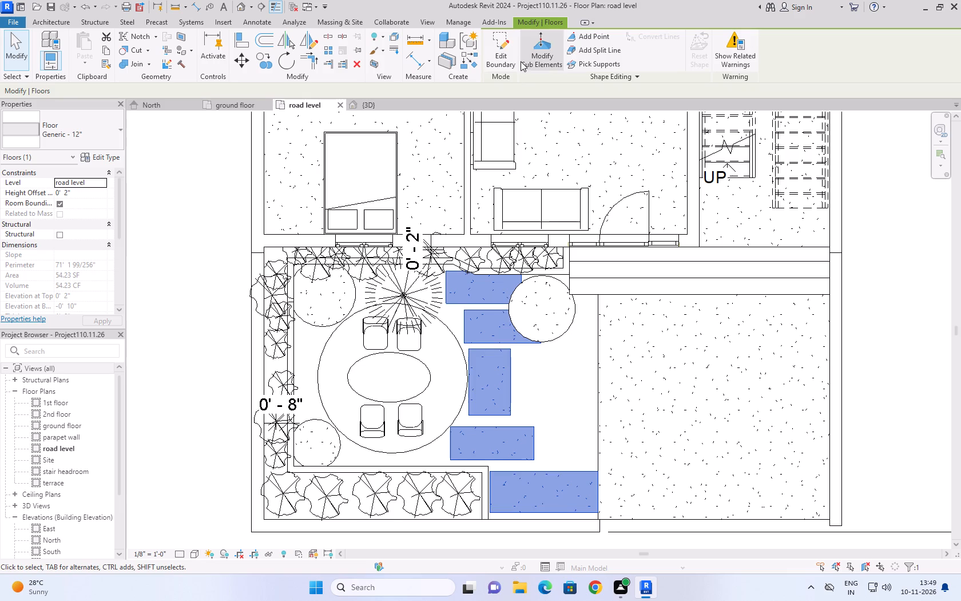
left_click(510, 60)
left_click(501, 425)
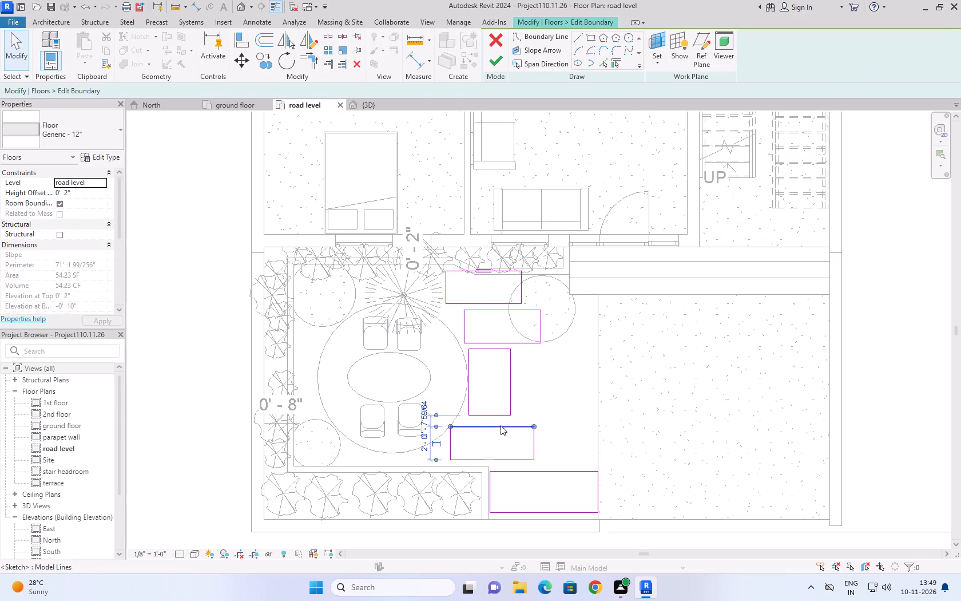
scroll(501, 425, "up", 6)
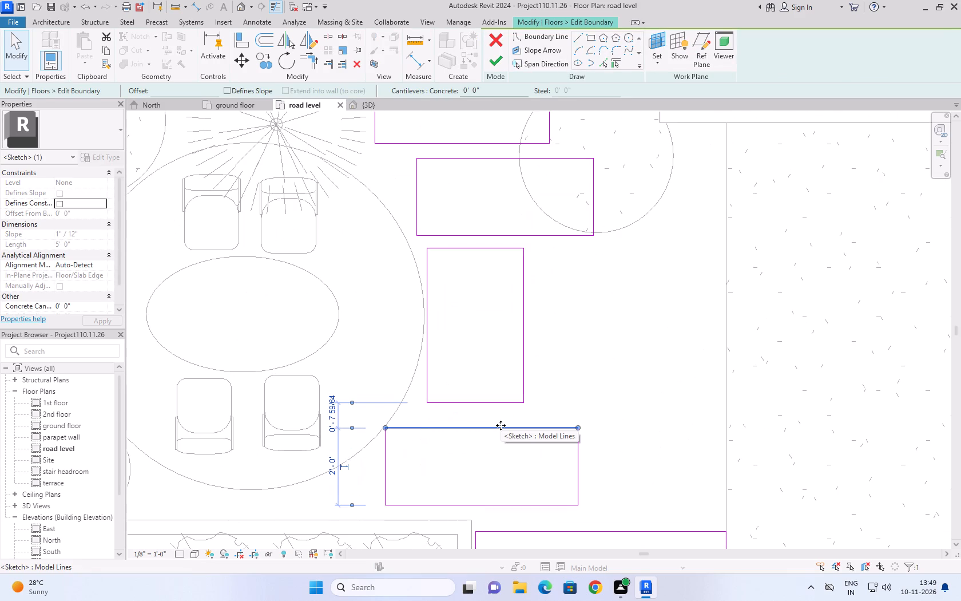
scroll(501, 425, "up", 1)
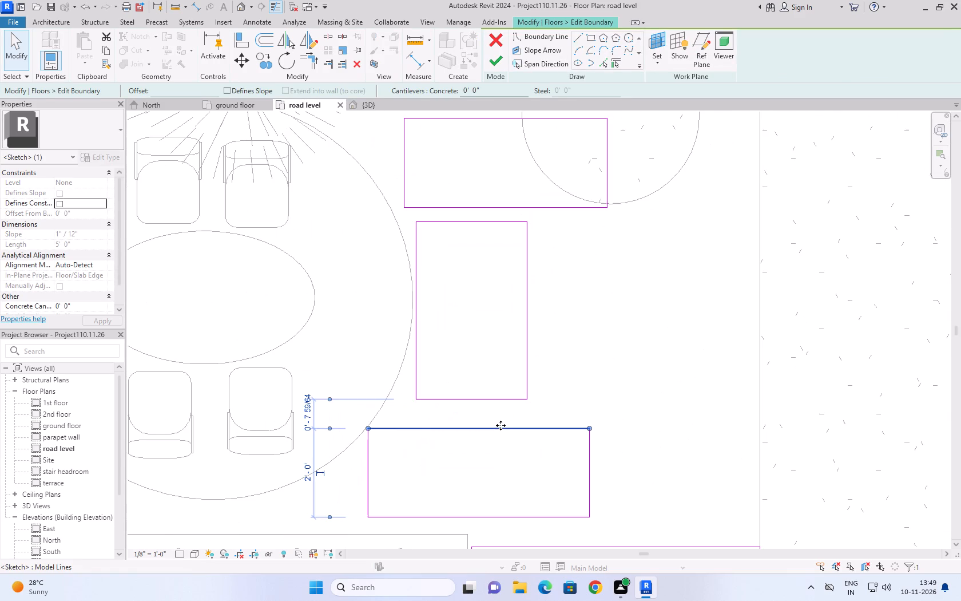
key("Up")
key("Up")
key("Up")
key("Up")
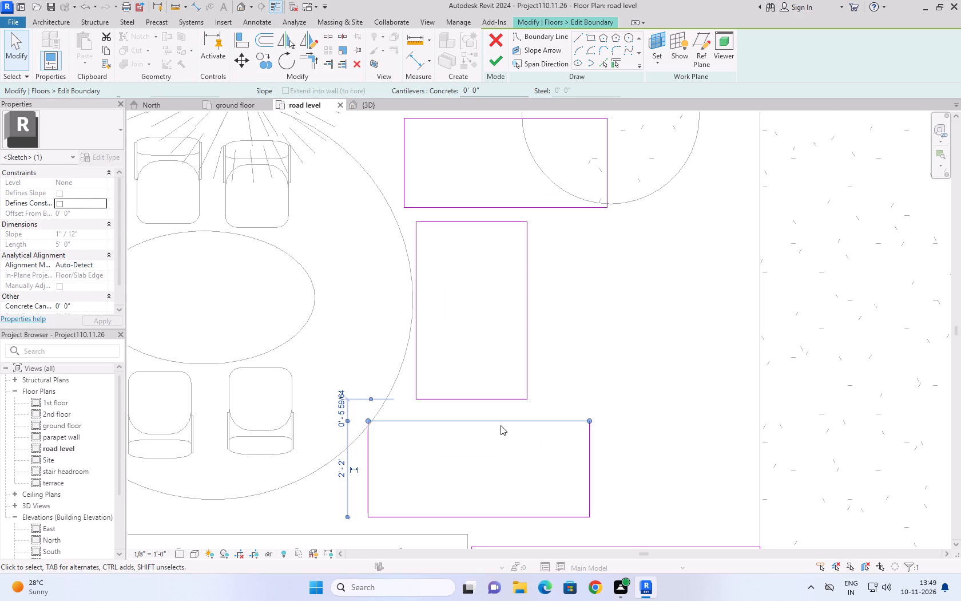
scroll(501, 425, "down", 8)
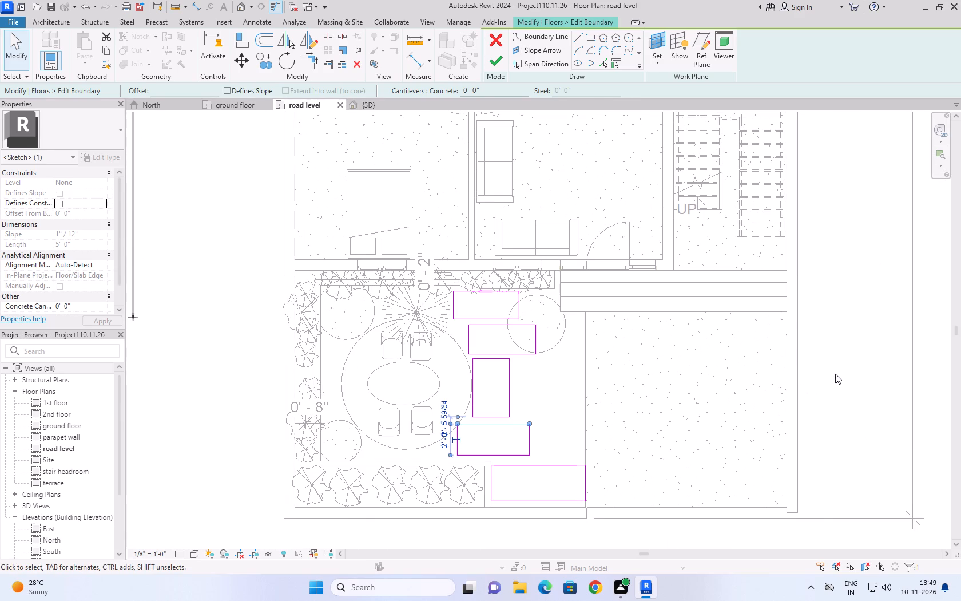
left_click(835, 374)
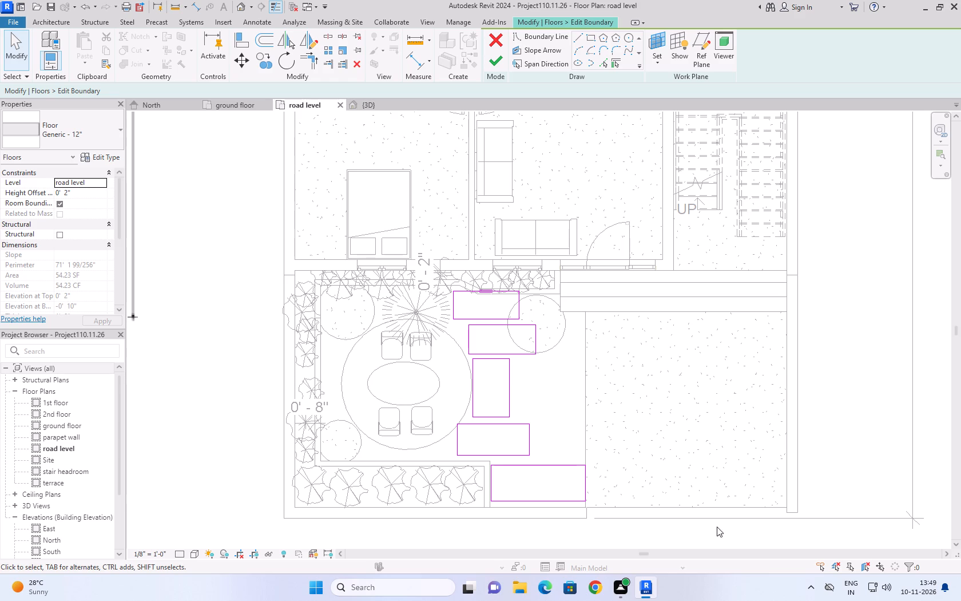
left_click(493, 65)
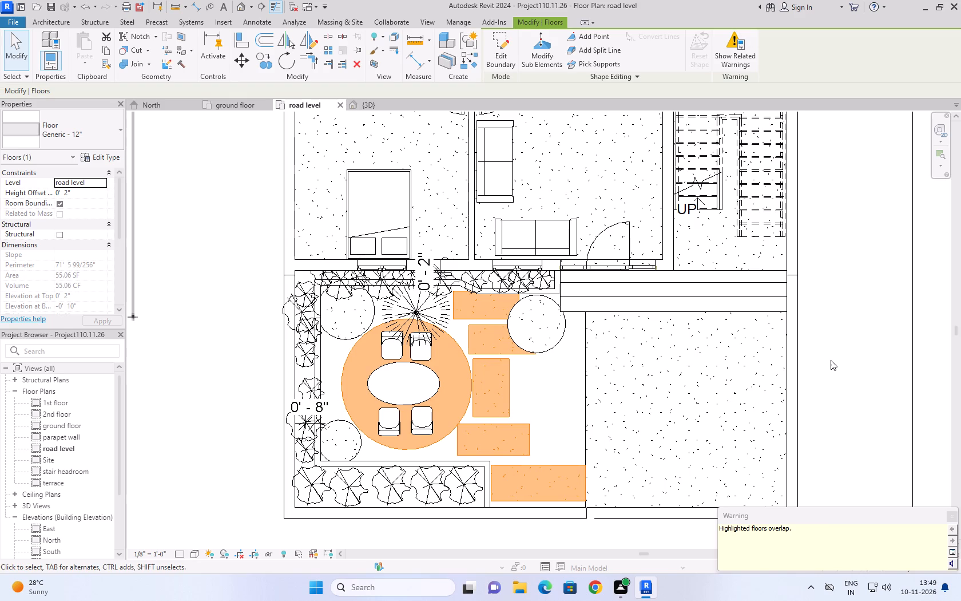
left_click(831, 373)
Examine the overall road level plan, and the front garden and entrance in the 3D view.
scroll(831, 373, "down", 3)
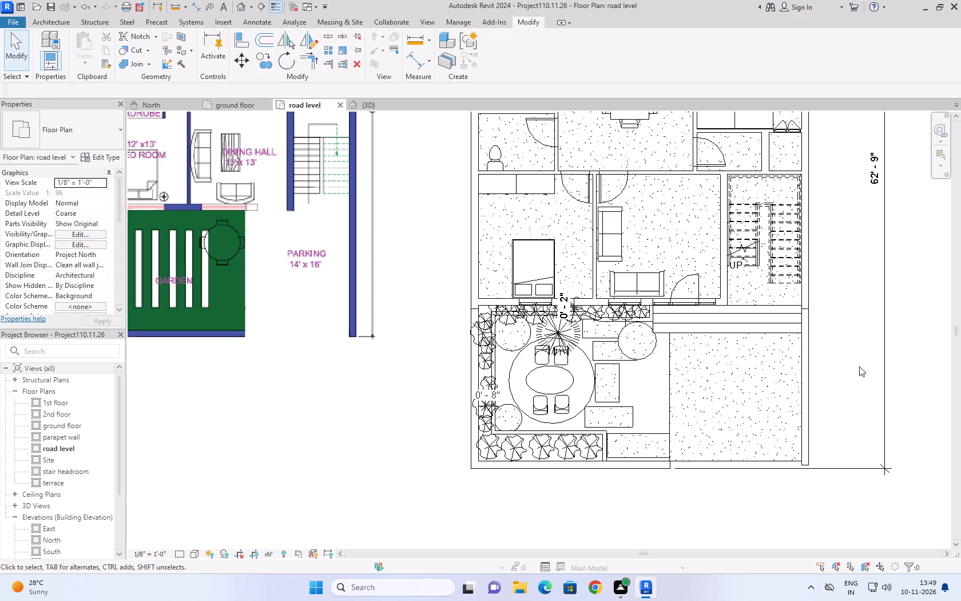
middle_click_drag(861, 363, 751, 388)
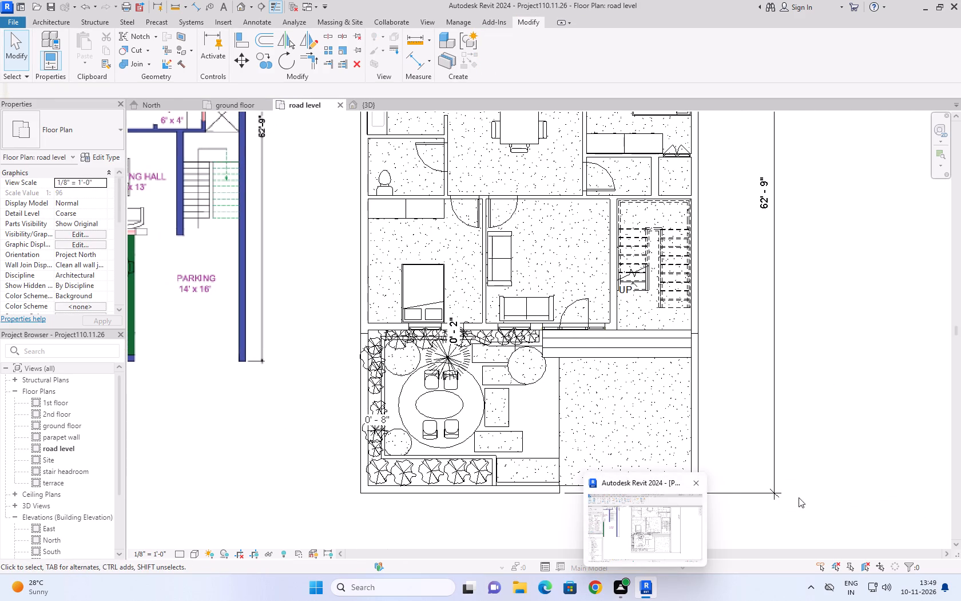
left_click(845, 442)
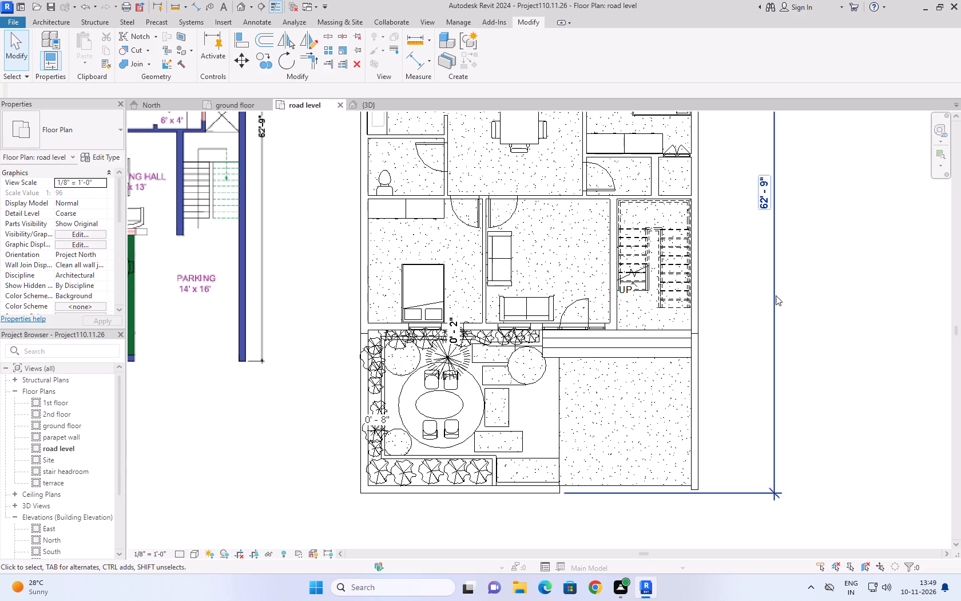
scroll(776, 295, "down", 5)
middle_click_drag(805, 302, 794, 403)
scroll(792, 406, "down", 1)
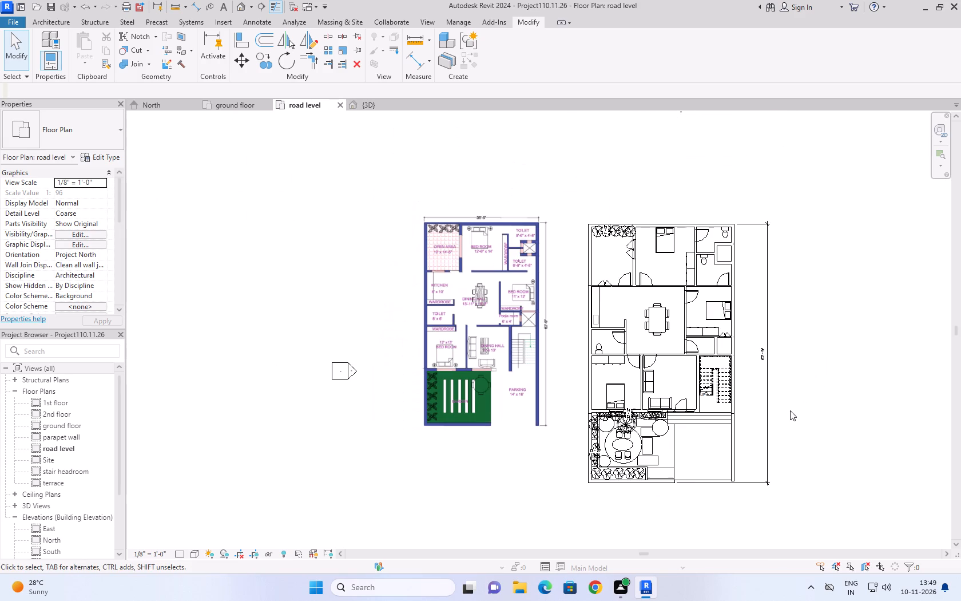
left_click(765, 258)
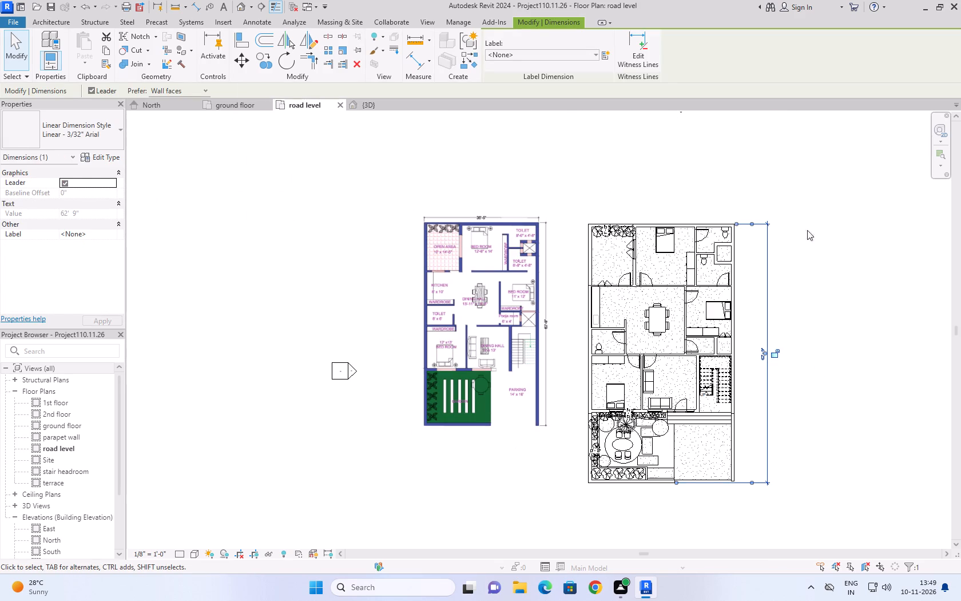
left_click(836, 226)
left_click(359, 104)
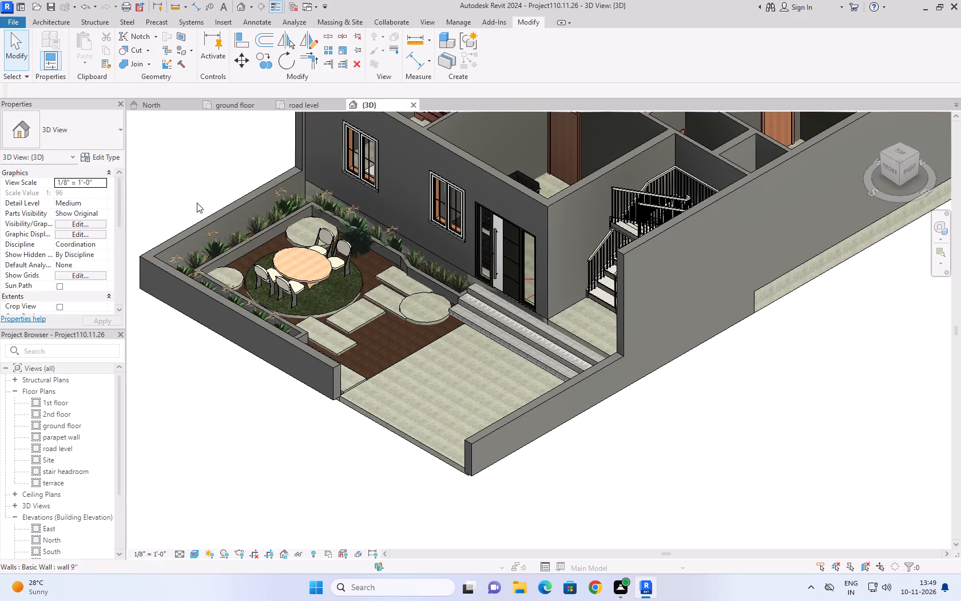
middle_click_drag(194, 199, 333, 302)
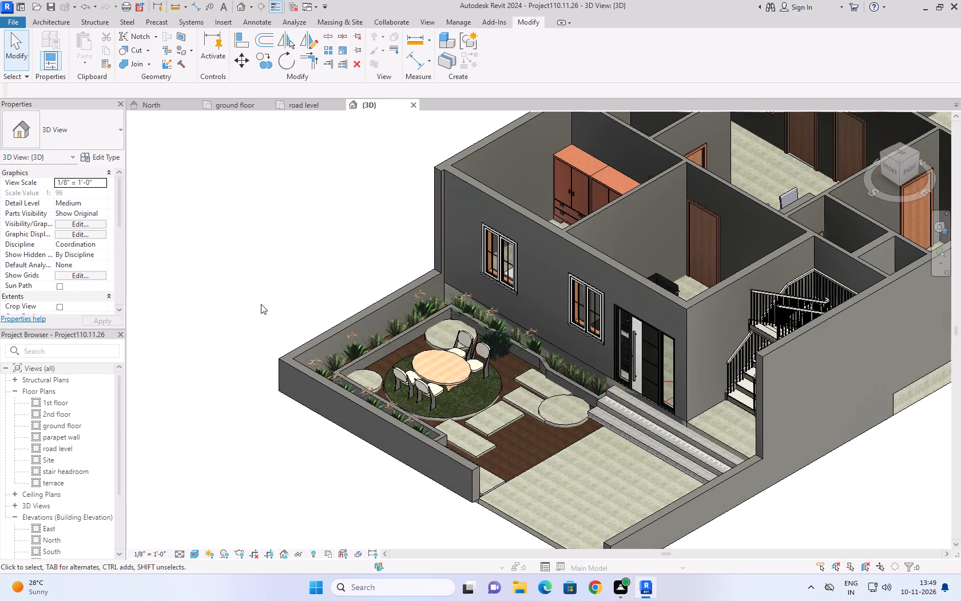
scroll(261, 300, "up", 2)
middle_click_drag(449, 252, 344, 219)
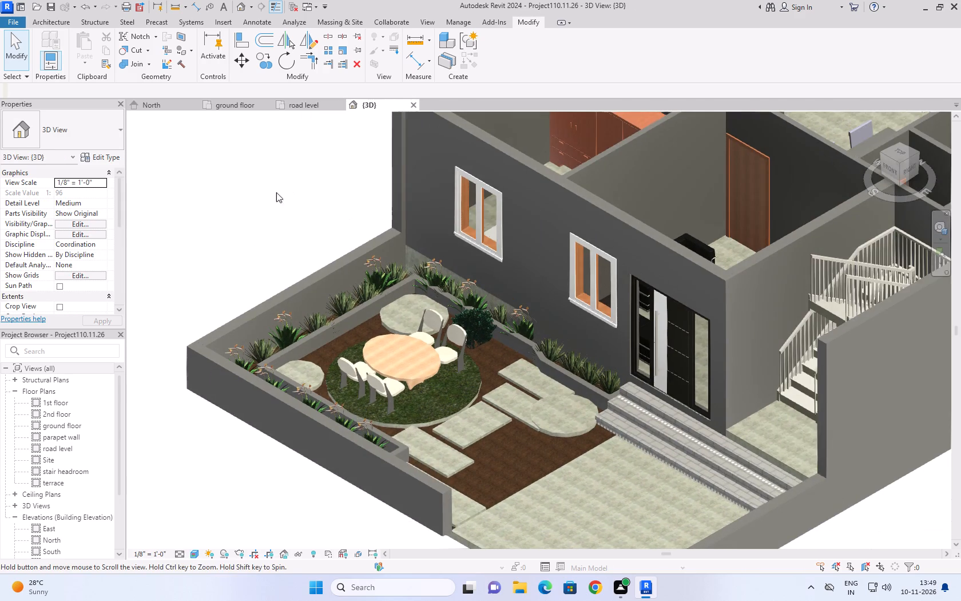
scroll(256, 457, "down", 2)
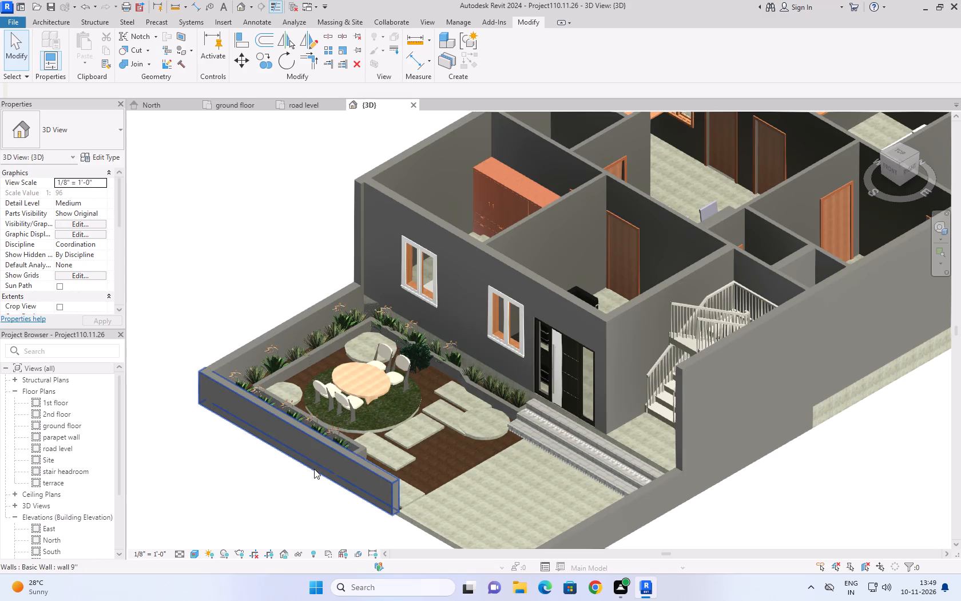
scroll(714, 395, "down", 5)
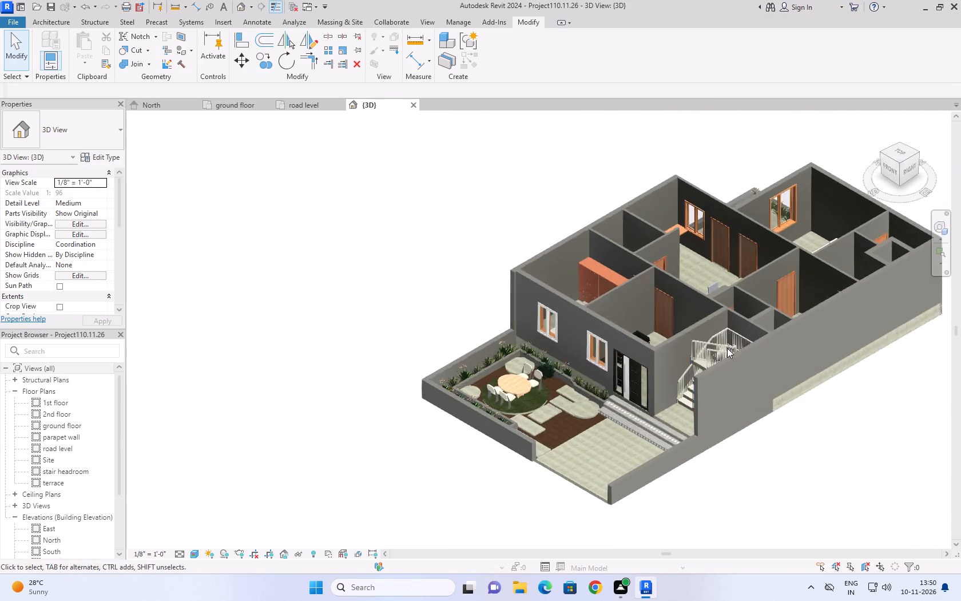
scroll(634, 533, "up", 5)
middle_click_drag(512, 443, 530, 447)
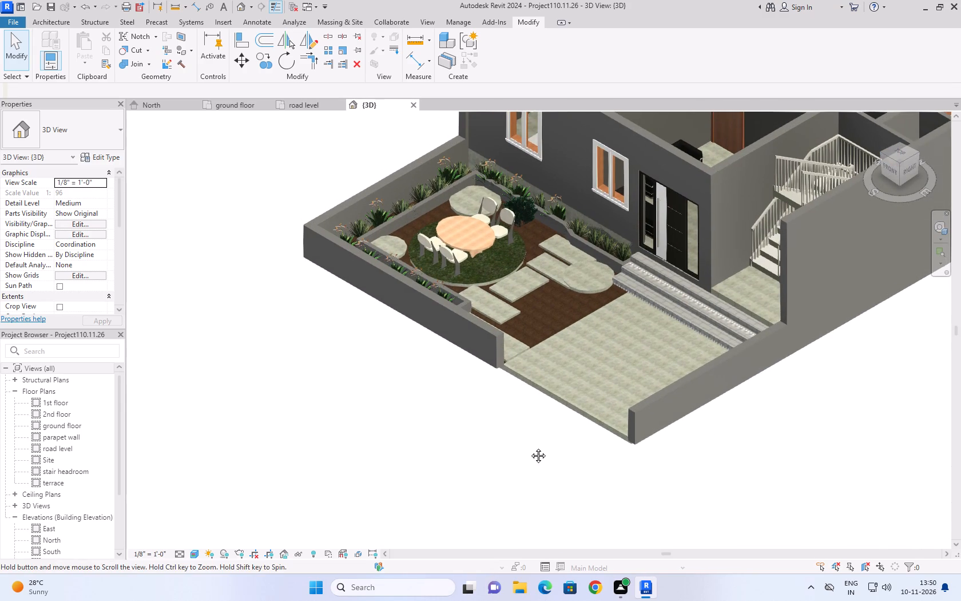
Examine the front garden, stepping stones and entrance steps in the 3D view.
left_click(876, 120)
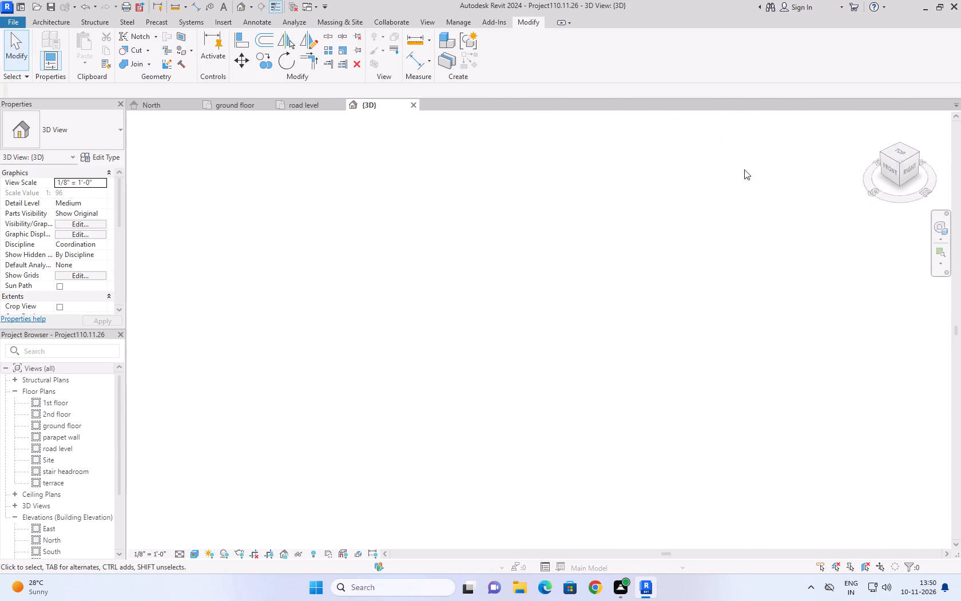
scroll(561, 343, "up", 5)
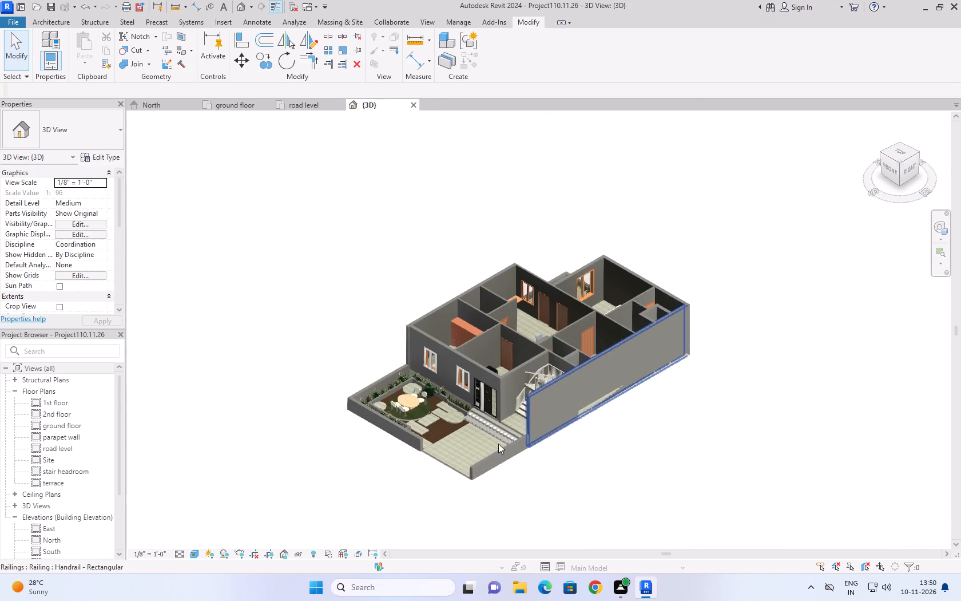
scroll(471, 449, "up", 5)
scroll(348, 421, "up", 3)
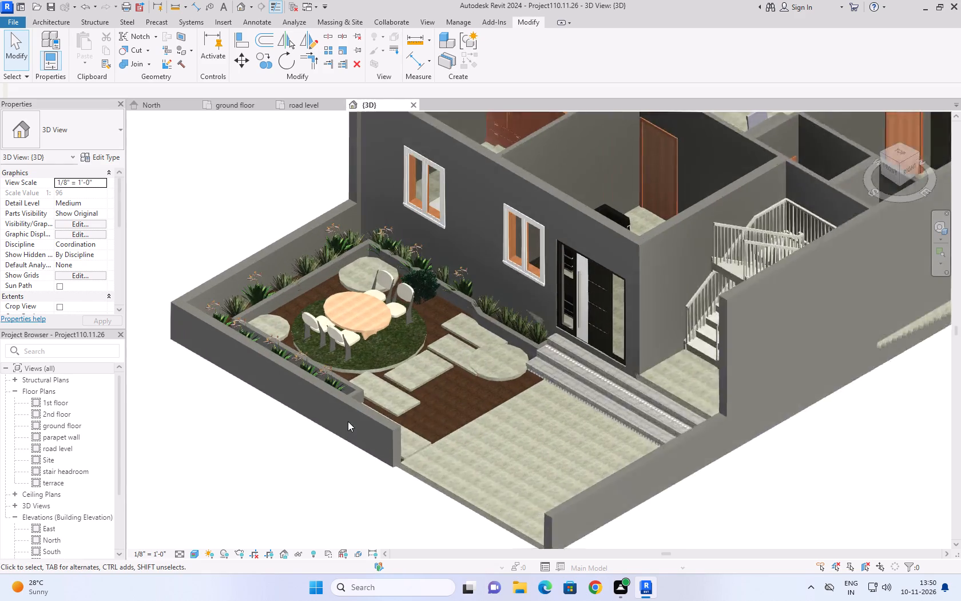
scroll(348, 421, "up", 2)
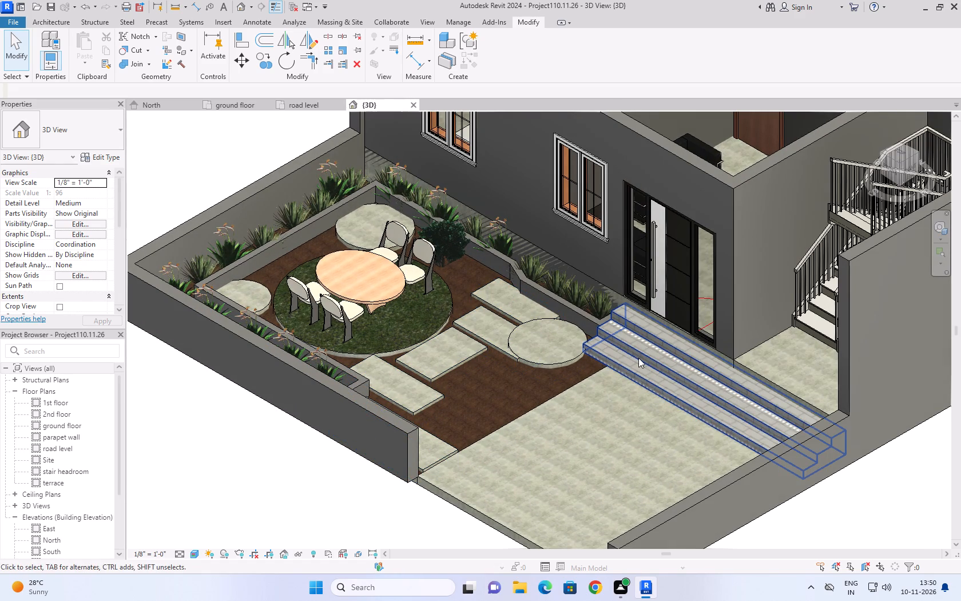
left_click(638, 358)
left_click(217, 461)
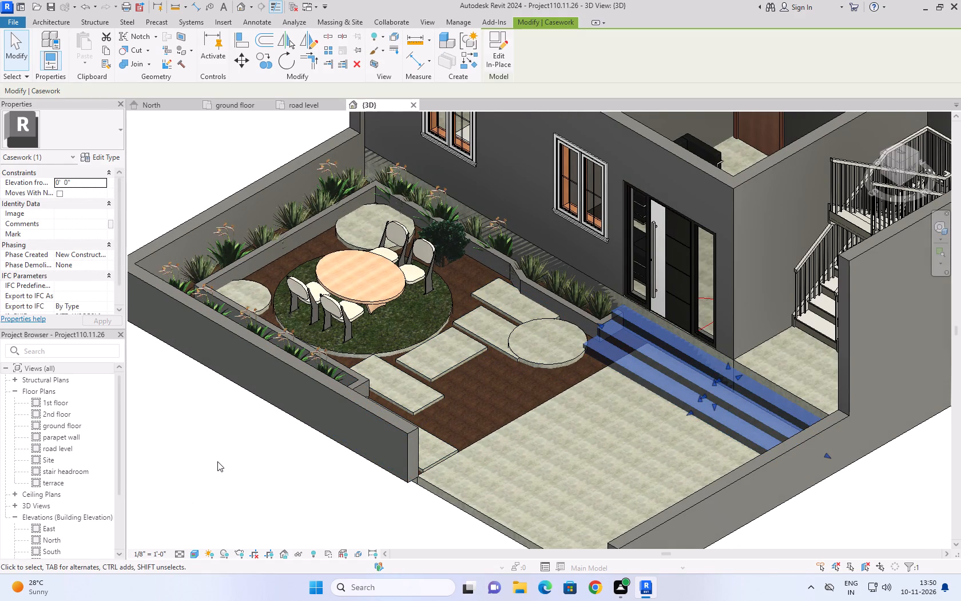
scroll(337, 430, "down", 4)
middle_click_drag(186, 275, 188, 275)
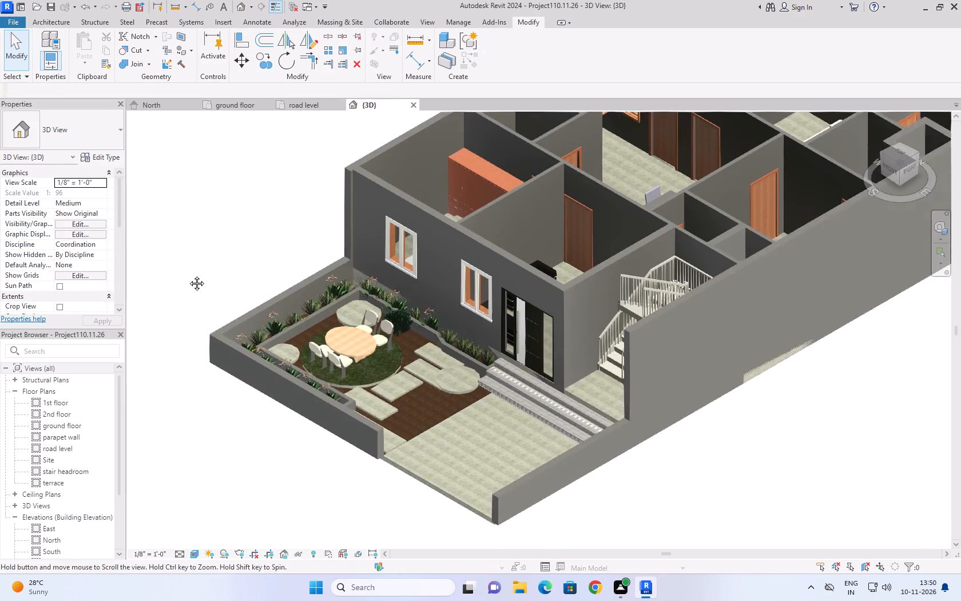
middle_click_drag(188, 275, 261, 251)
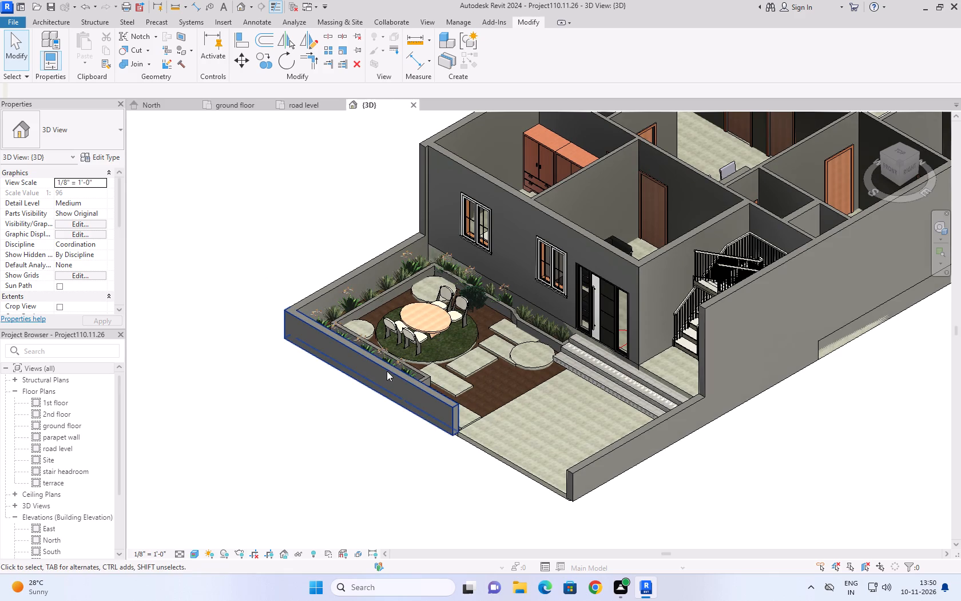
scroll(348, 416, "up", 4)
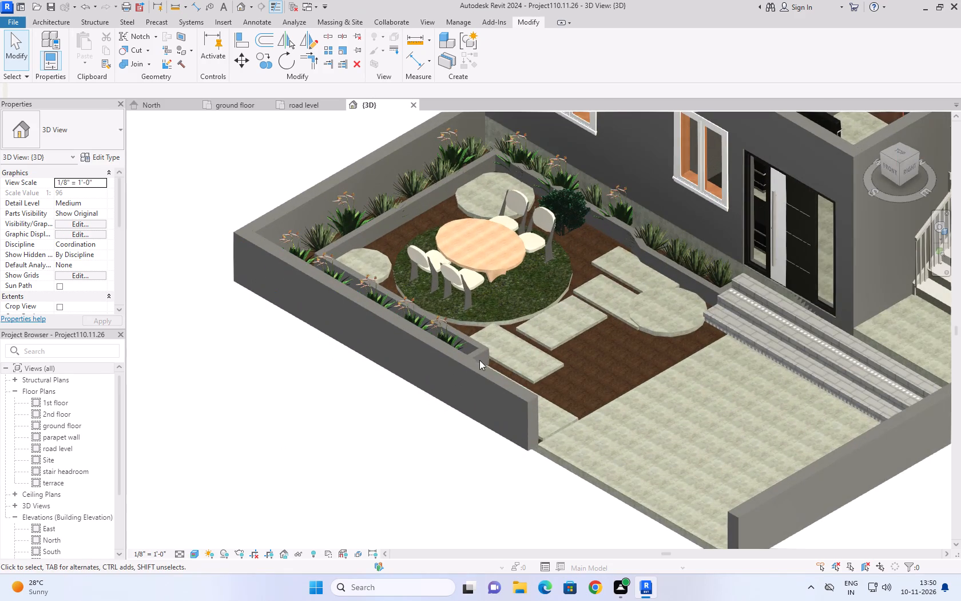
middle_click_drag(482, 358, 370, 416)
scroll(370, 416, "down", 1)
scroll(498, 373, "down", 3)
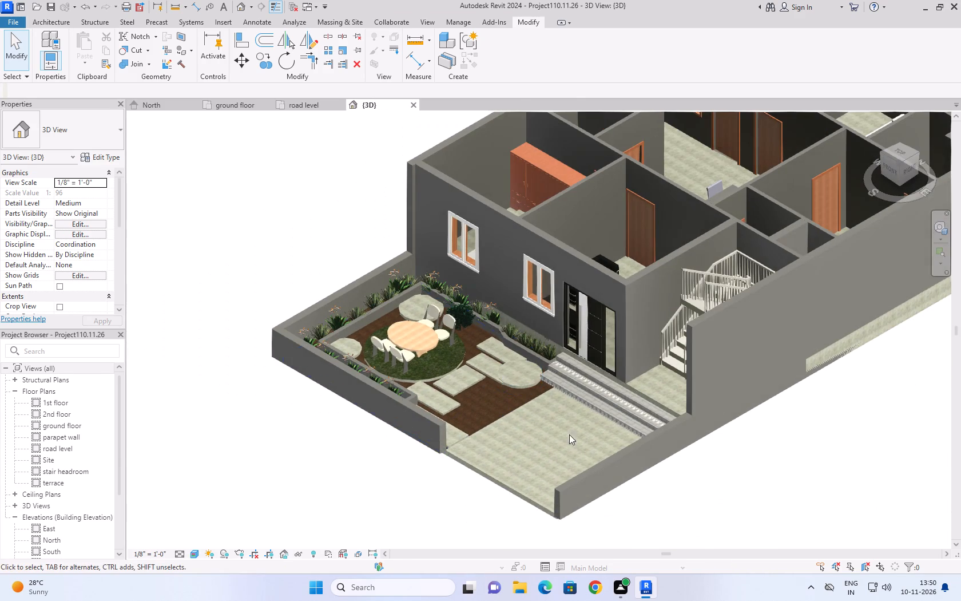
Inspect the parking slab in 3D, especially its front corner beside the garden boundary wall and the front stepping stone.
left_click(687, 464)
left_click(521, 499)
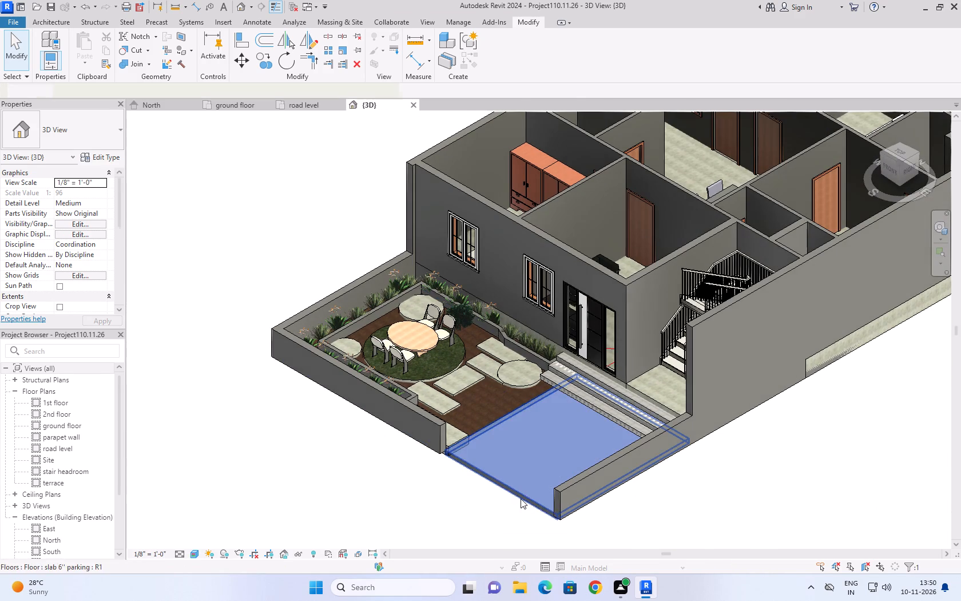
left_click(809, 464)
scroll(197, 291, "up", 3)
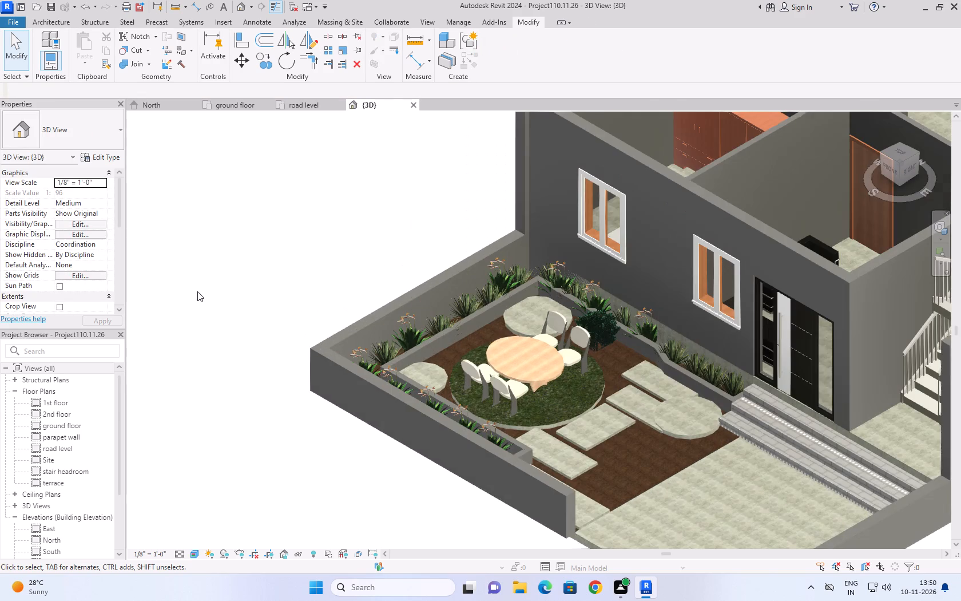
middle_click_drag(255, 253, 208, 191)
scroll(208, 191, "down", 4)
middle_click_drag(313, 393, 317, 414)
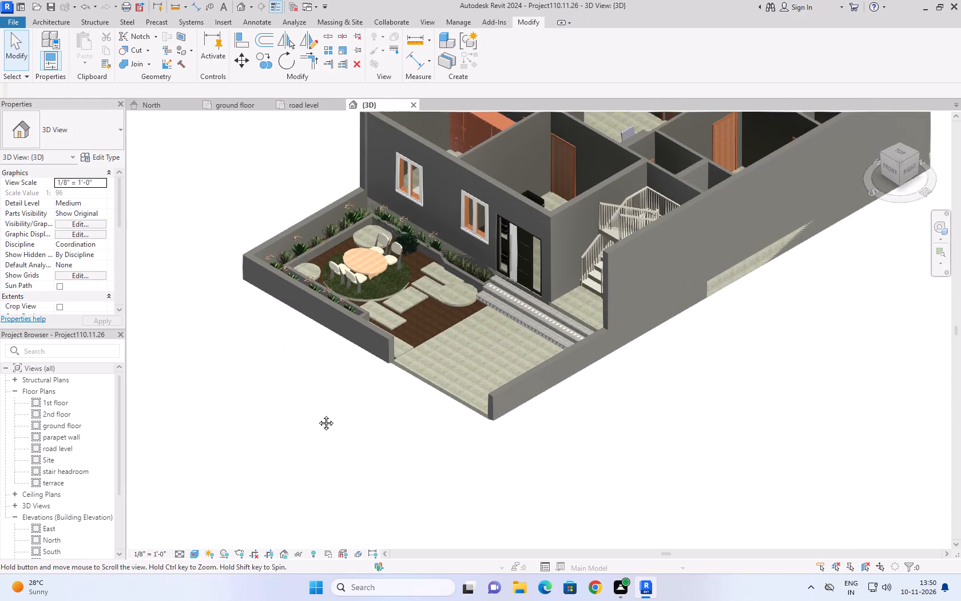
middle_click_drag(317, 414, 320, 437)
scroll(410, 378, "up", 5)
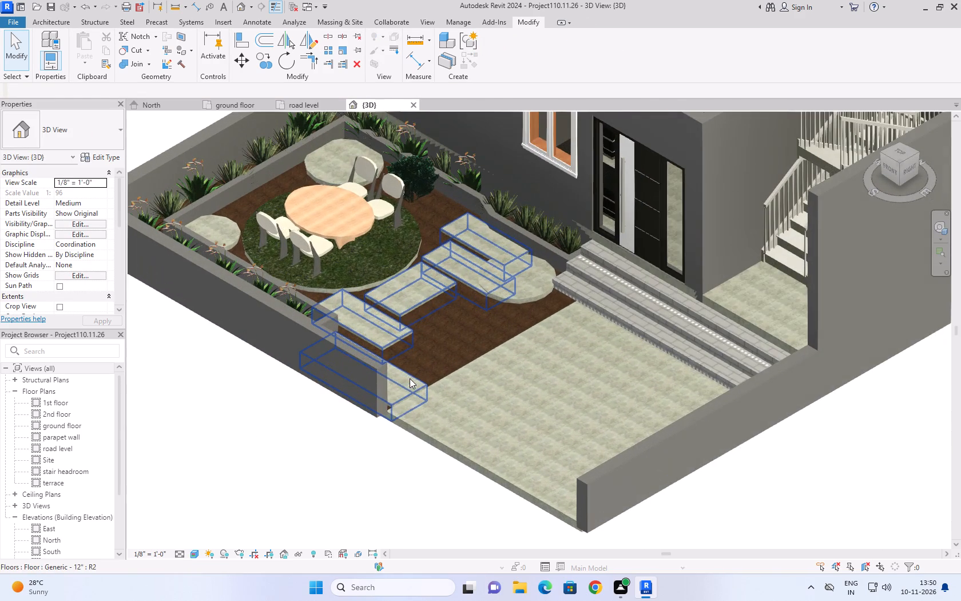
scroll(396, 421, "up", 5)
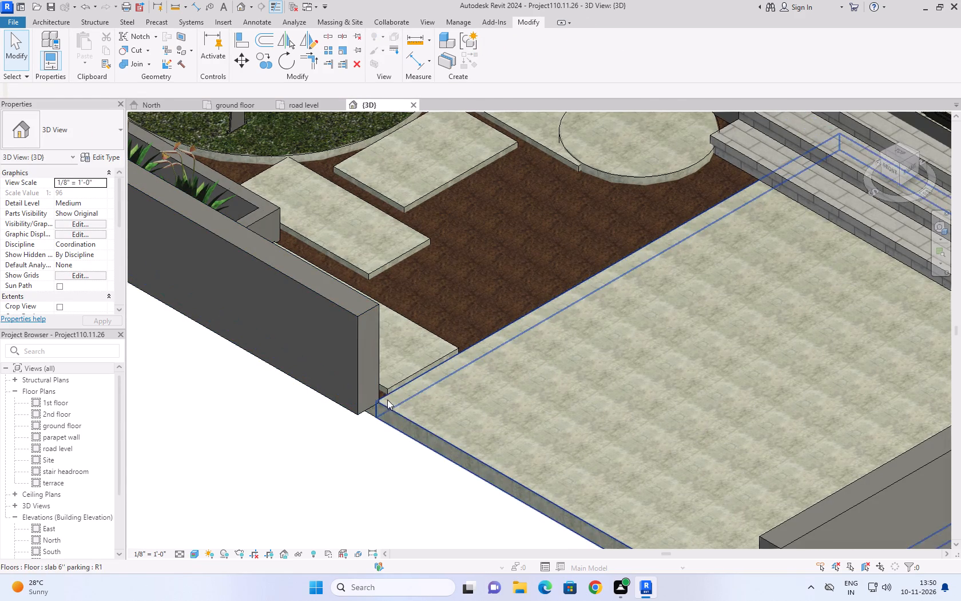
left_click(403, 418)
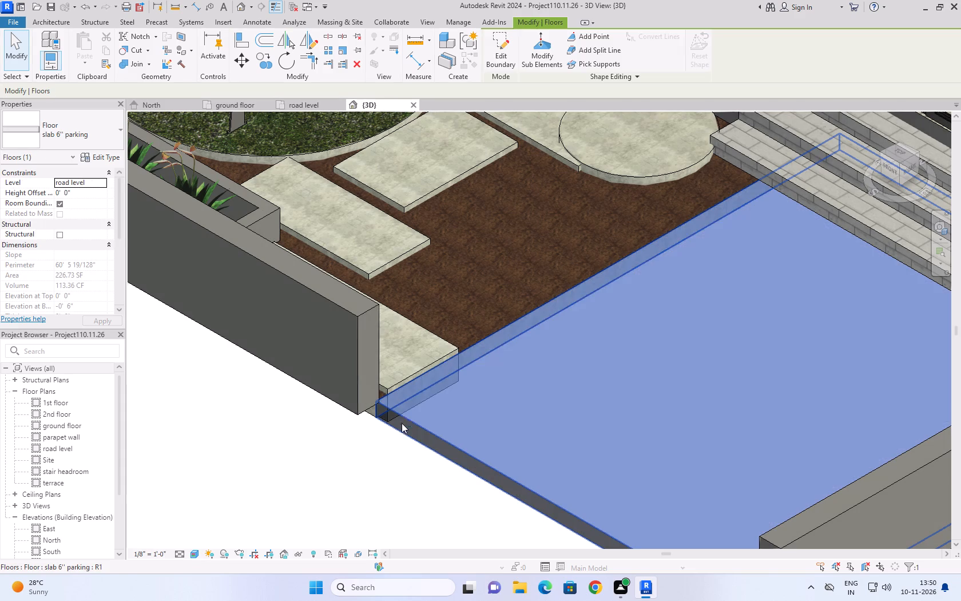
left_click(289, 456)
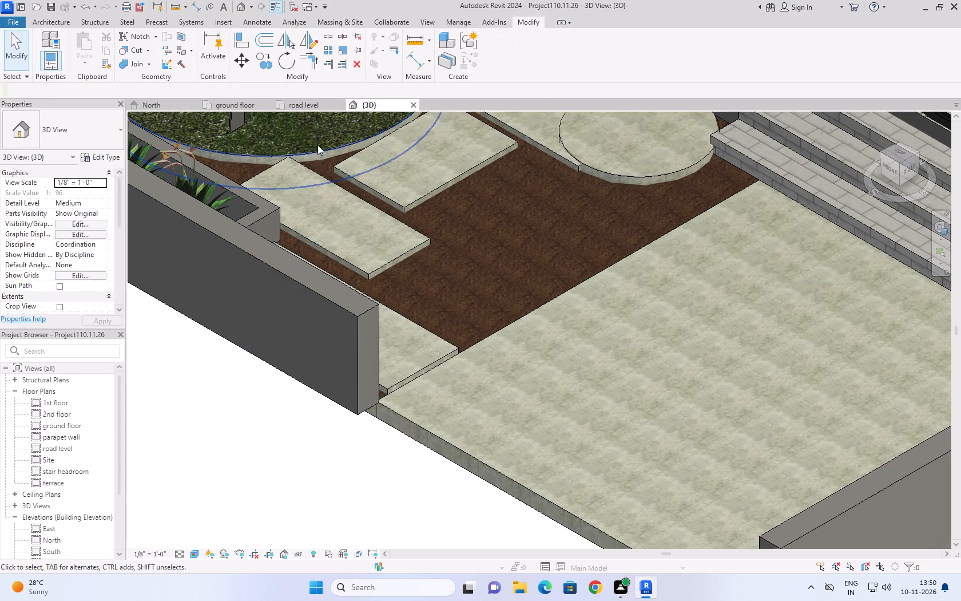
Review the front garden and parking area across the ground floor plan, North elevation and road level plan.
left_click(311, 104)
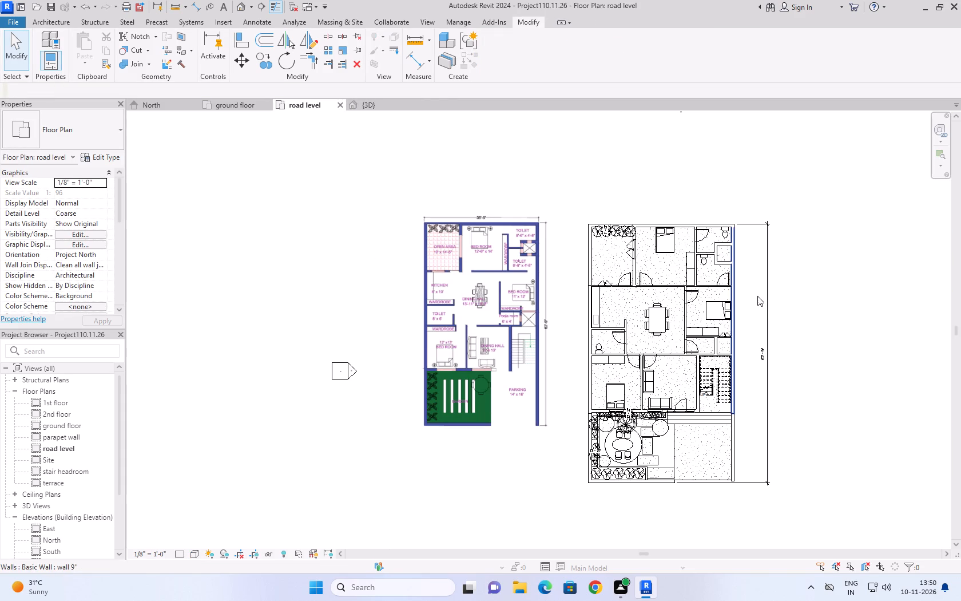
left_click(249, 104)
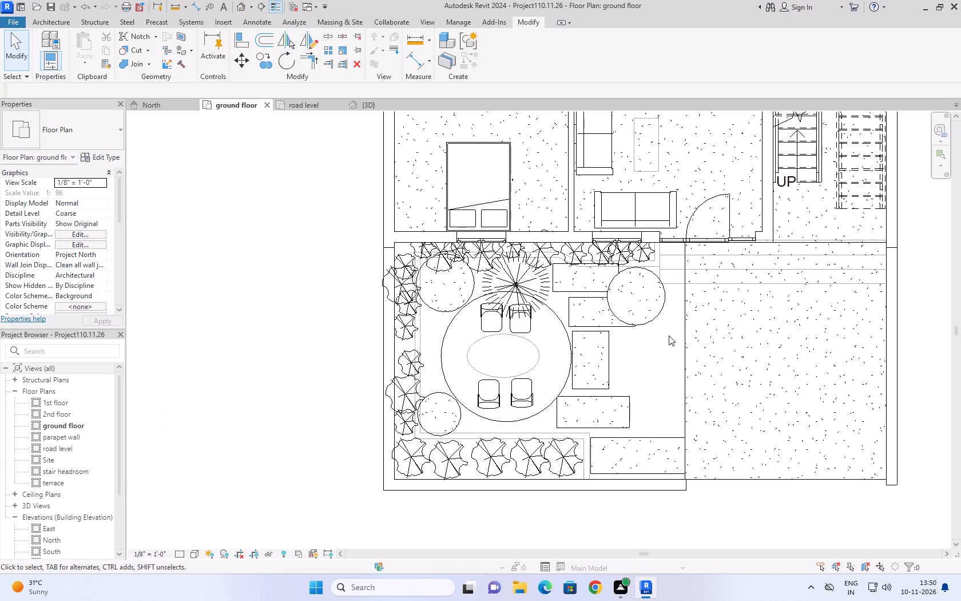
left_click(769, 481)
left_click(745, 507)
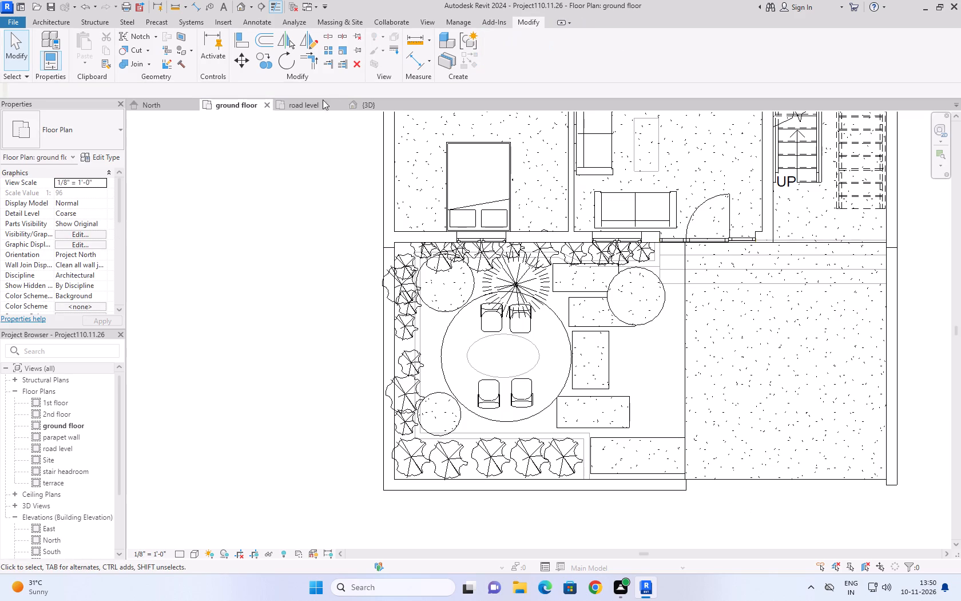
left_click(320, 102)
left_click(167, 104)
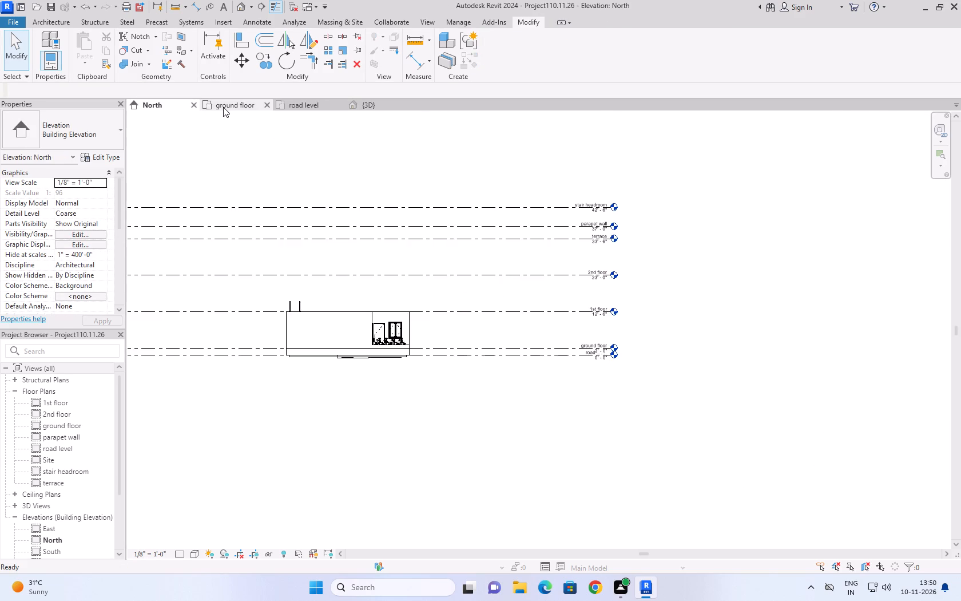
left_click(223, 107)
scroll(284, 227, "down", 3)
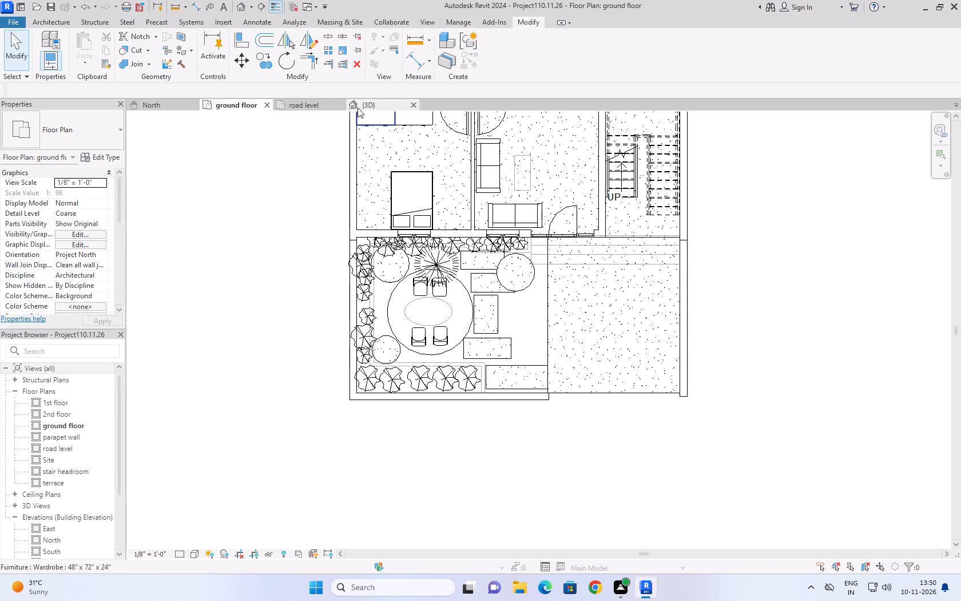
left_click(315, 106)
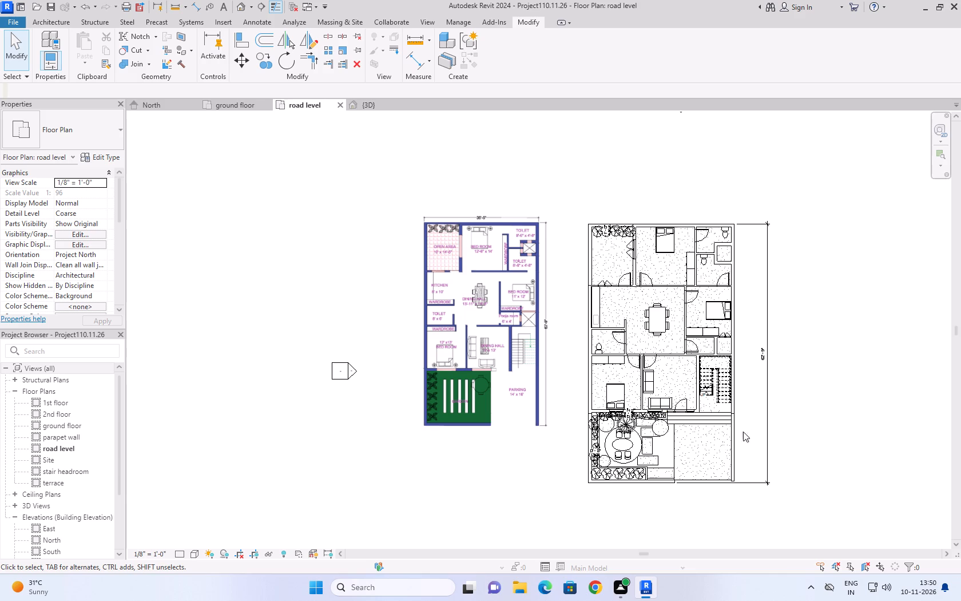
scroll(702, 495, "up", 4)
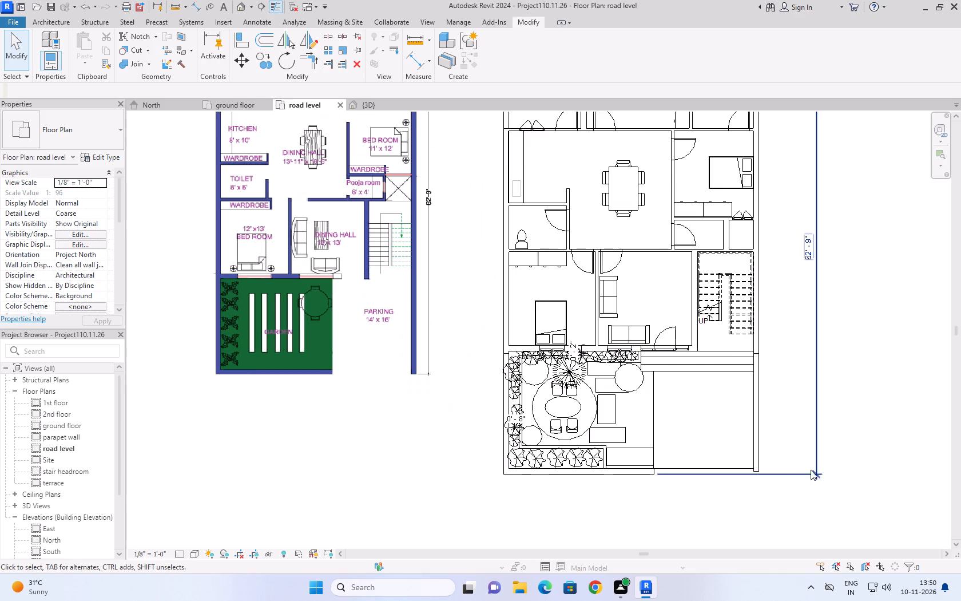
In the road level plan, examine the house's overall length dimension and compare the layout with the reference floor plan image.
left_click(819, 431)
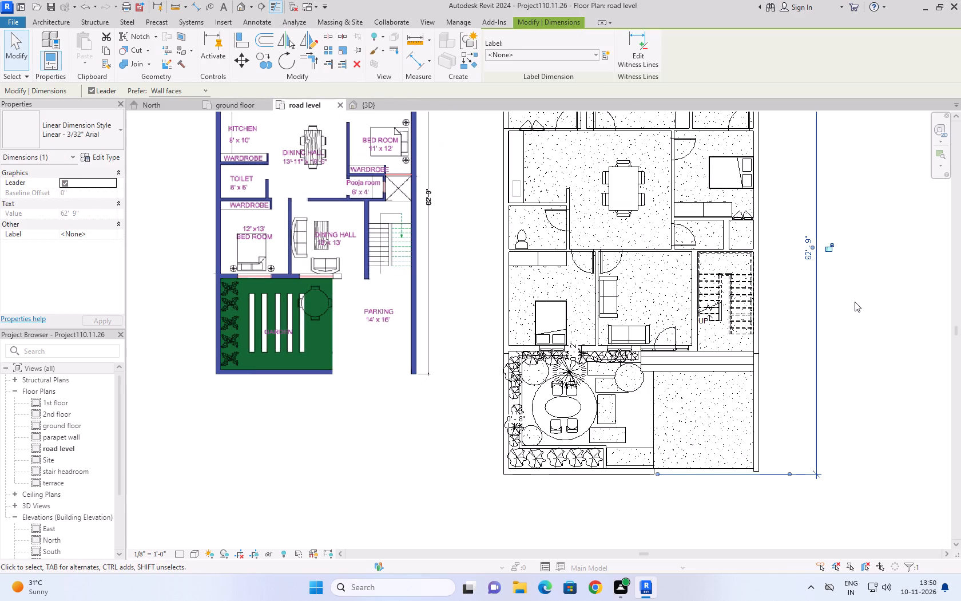
scroll(855, 302, "down", 4)
middle_click_drag(860, 216, 801, 318)
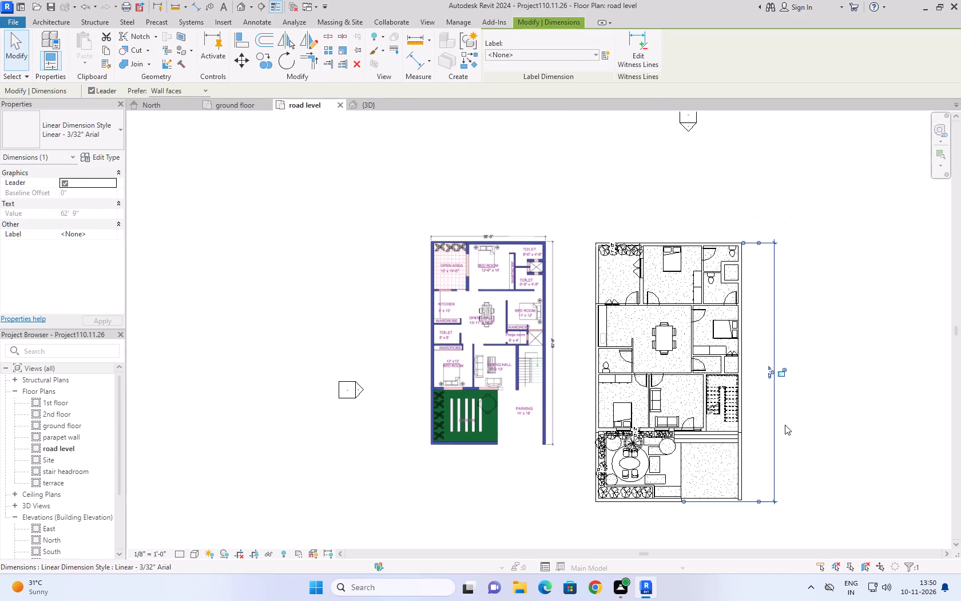
scroll(785, 428, "up", 3)
scroll(813, 339, "down", 3)
scroll(798, 426, "up", 4)
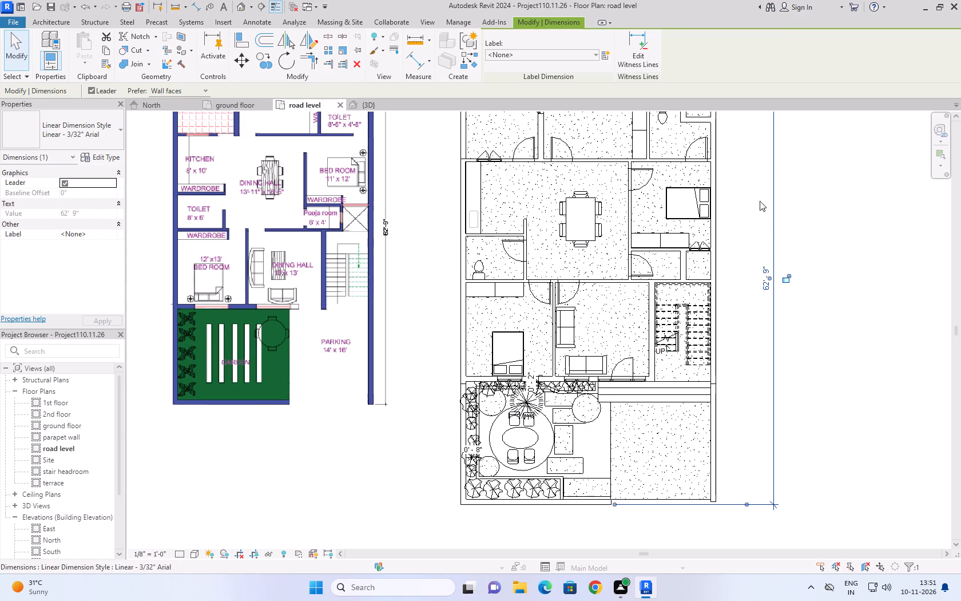
left_click(753, 179)
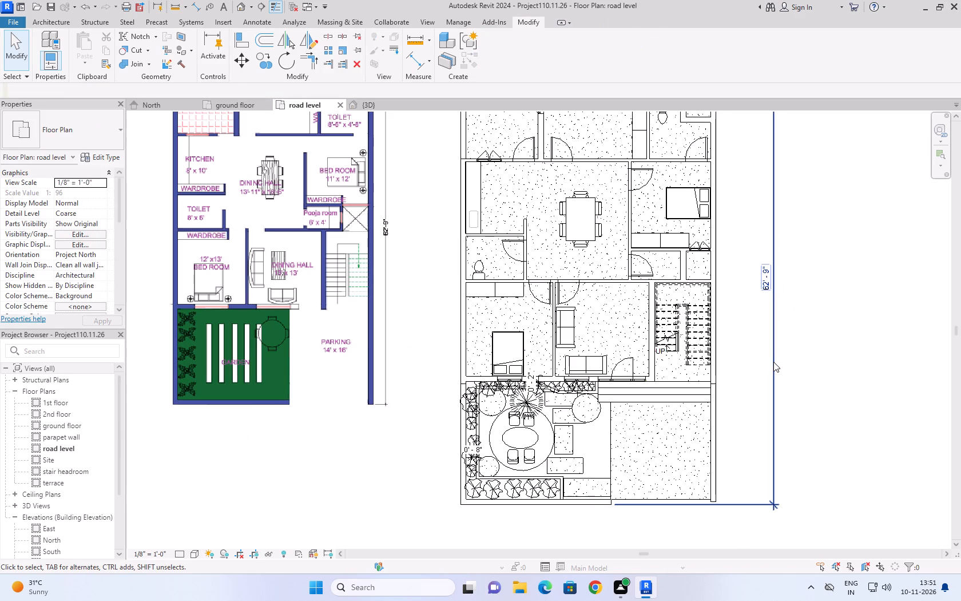
left_click(773, 362)
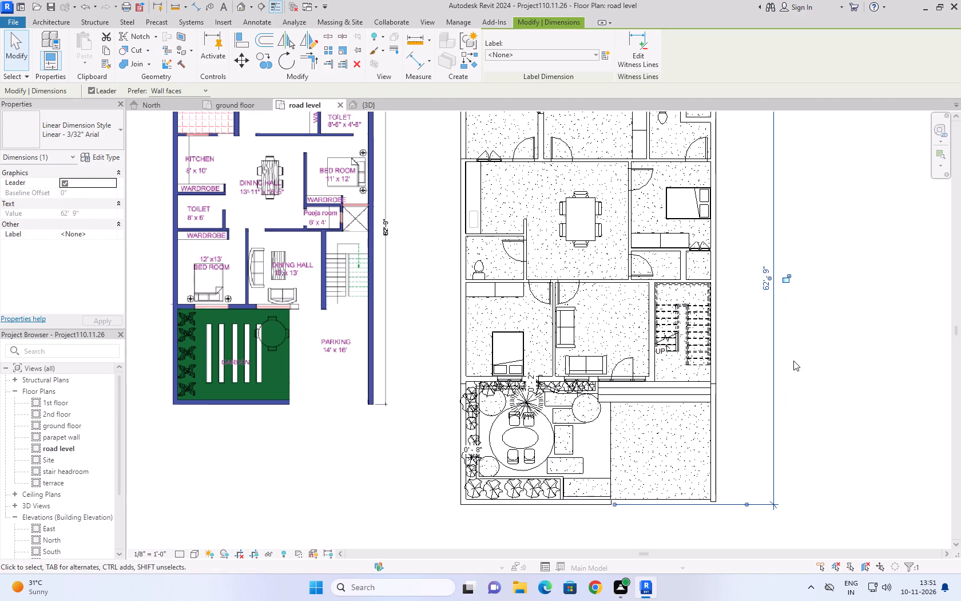
left_click(782, 396)
left_click(777, 369)
scroll(832, 404, "down", 3)
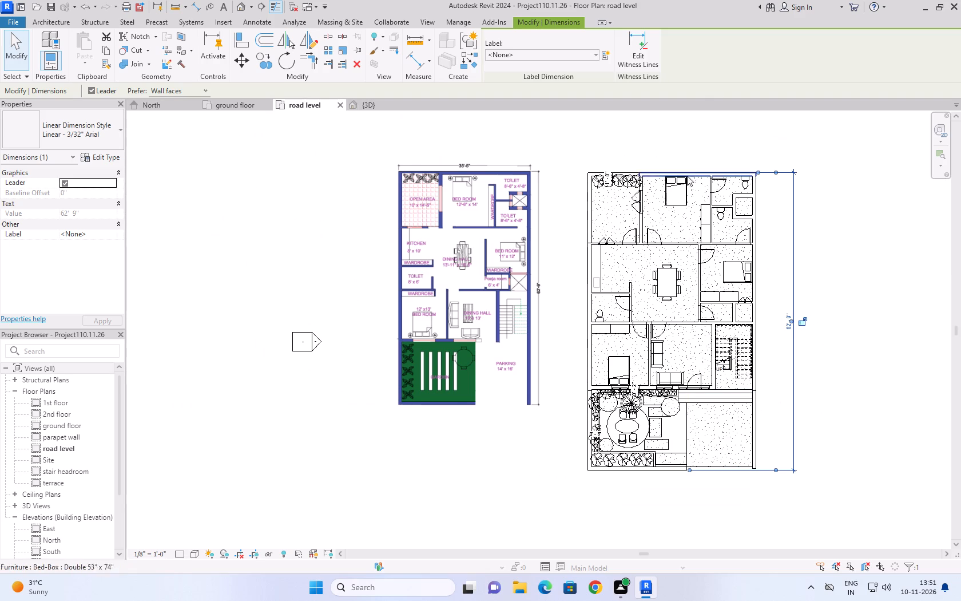
scroll(701, 150, "up", 1)
middle_click_drag(701, 150, 706, 158)
scroll(701, 150, "up", 1)
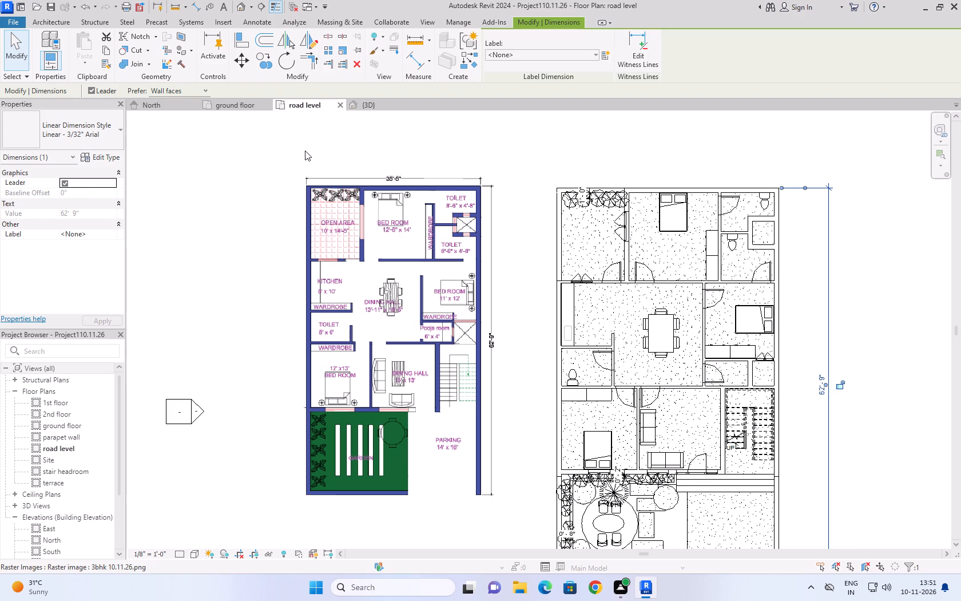
scroll(305, 151, "down", 3)
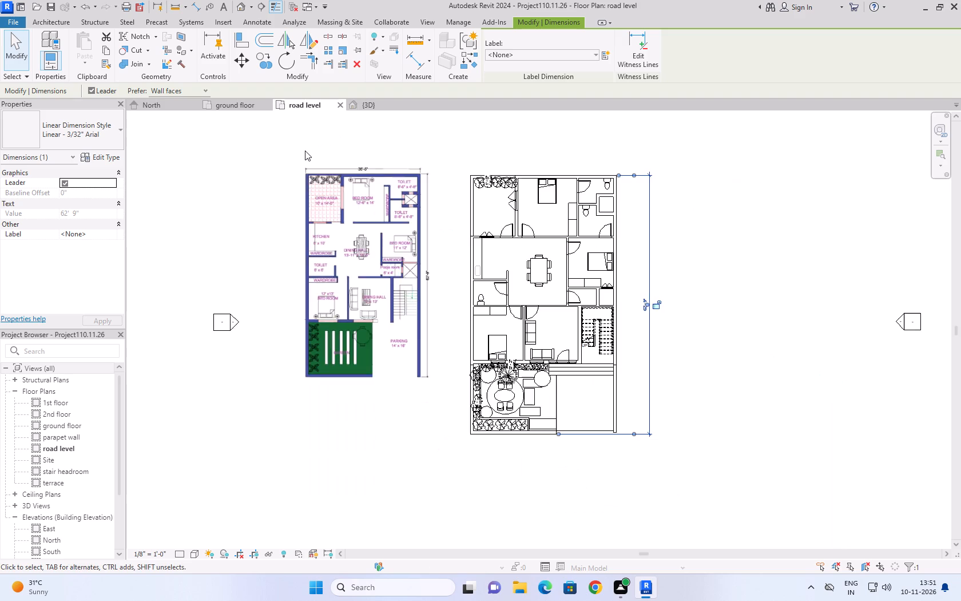
scroll(305, 151, "down", 4)
scroll(337, 188, "up", 4)
scroll(571, 461, "up", 4)
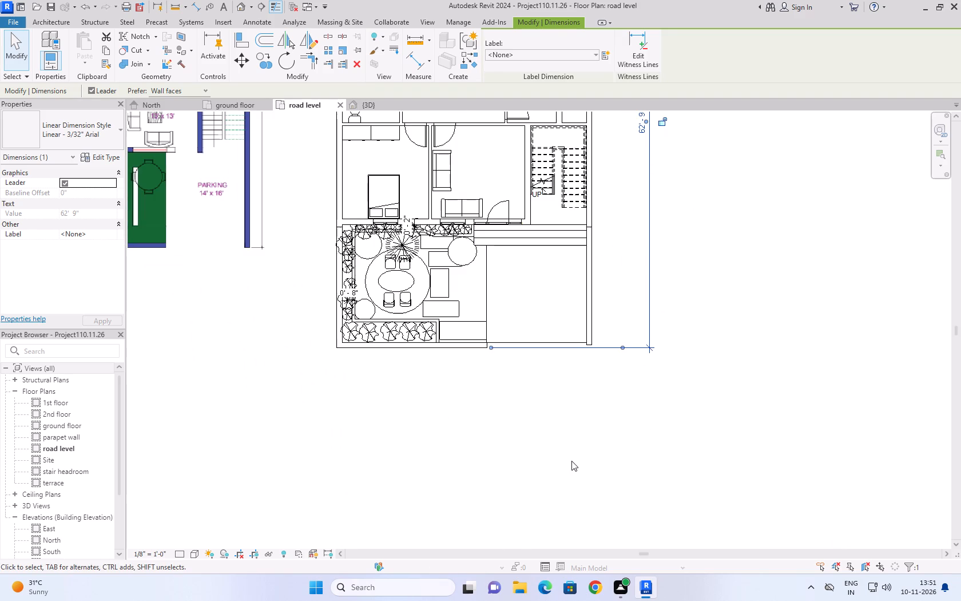
middle_click_drag(471, 403, 471, 437)
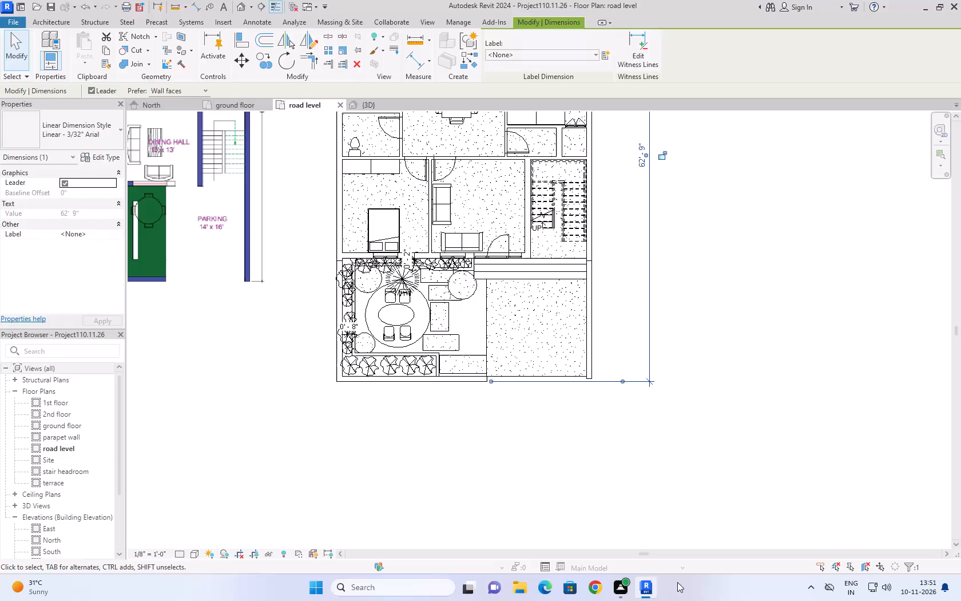
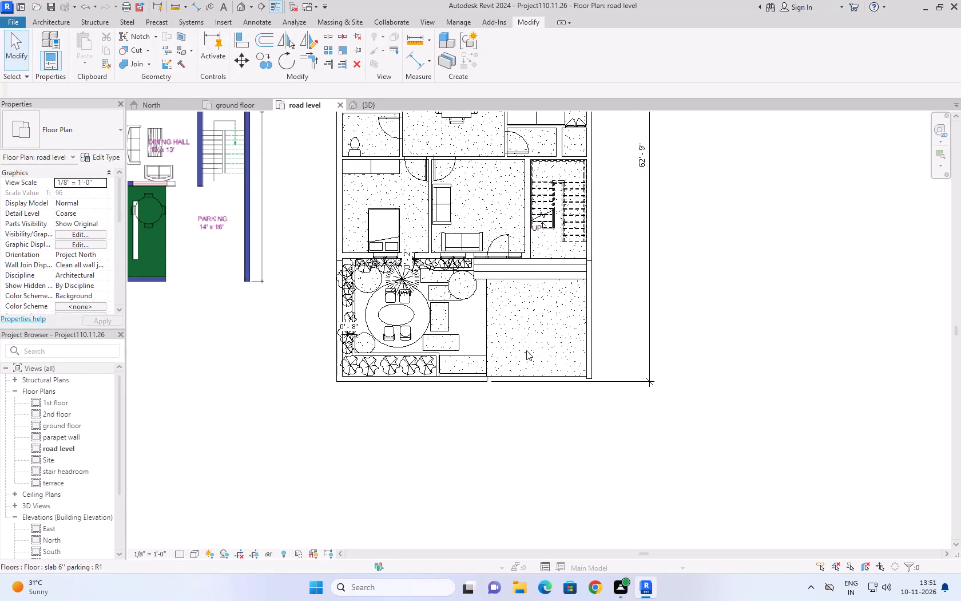
Edit the parking slab's boundary and move its front edge outward to the outer face of the front garden wall.
left_click(530, 375)
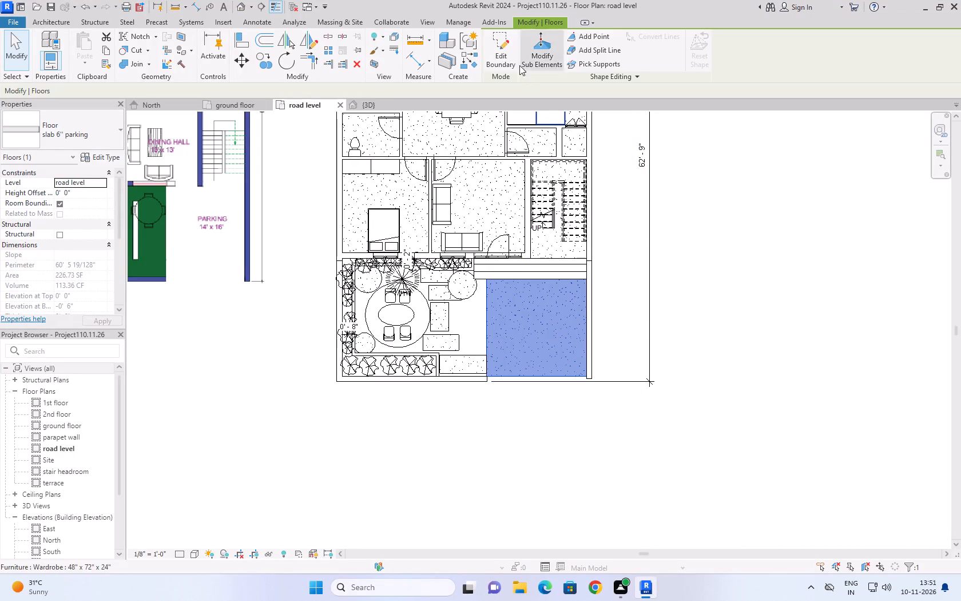
left_click(510, 44)
left_click(517, 376)
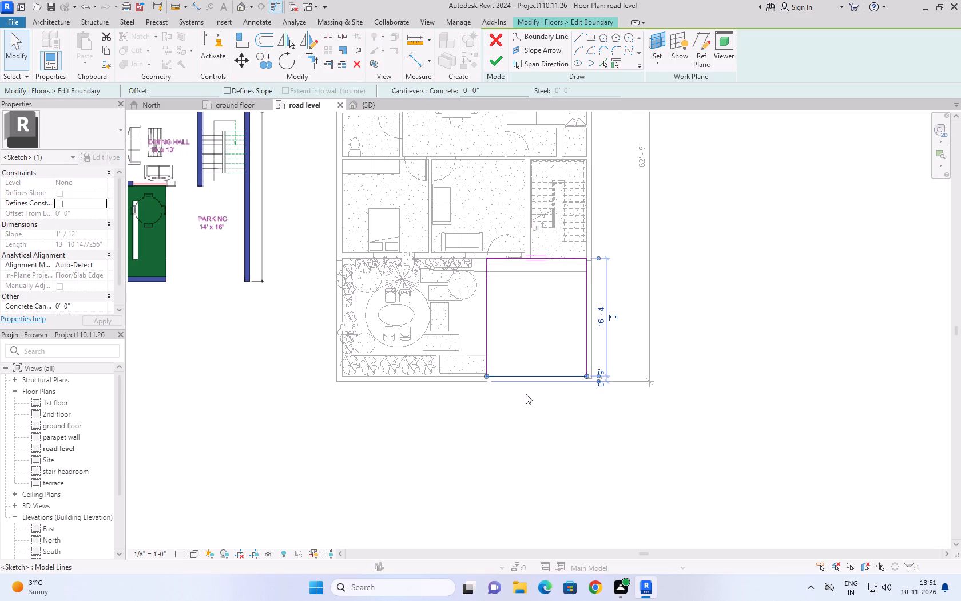
key("Down")
key("Down")
key("Down")
Move the parking slab's outer side edge to the outer face of the side boundary wall and finish the boundary edit.
scroll(528, 400, "up", 5)
left_click(644, 278)
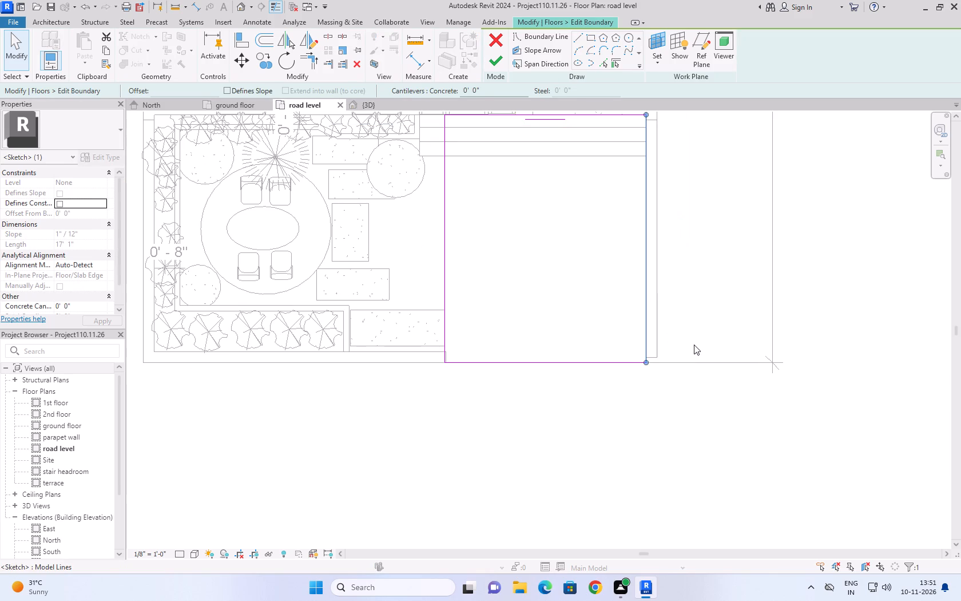
key("Right")
key("Right")
key("Right")
key("Right")
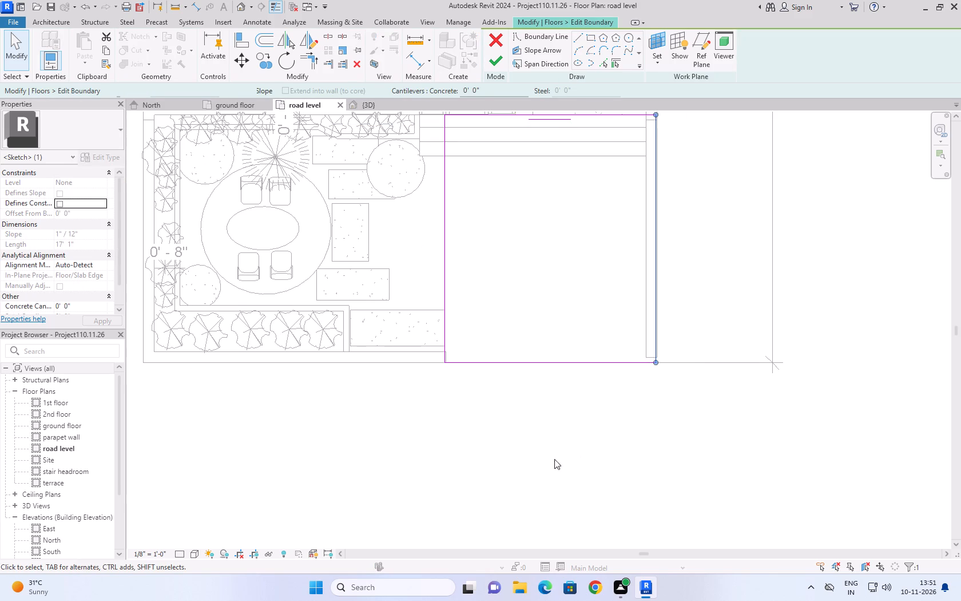
left_click(543, 460)
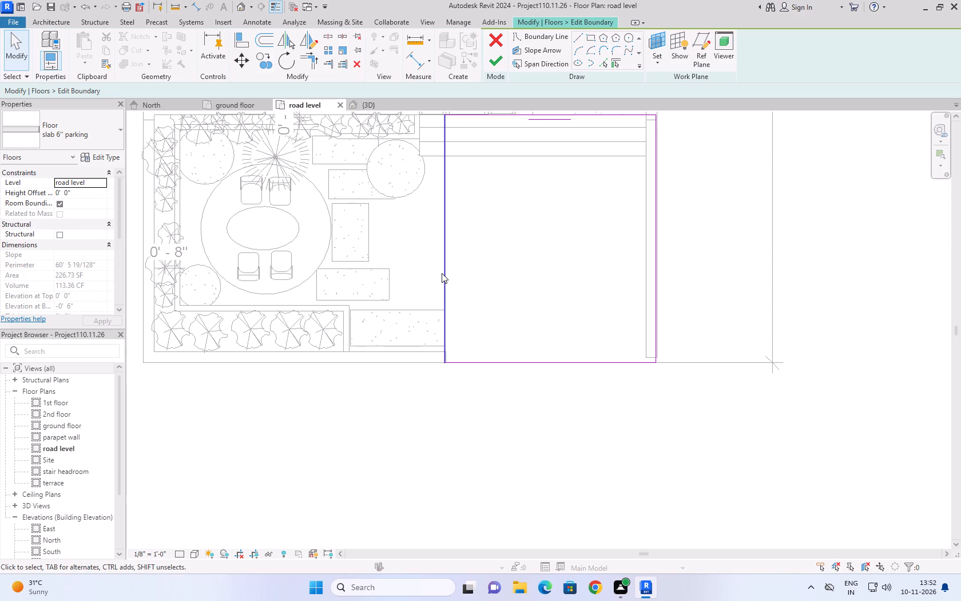
left_click(476, 409)
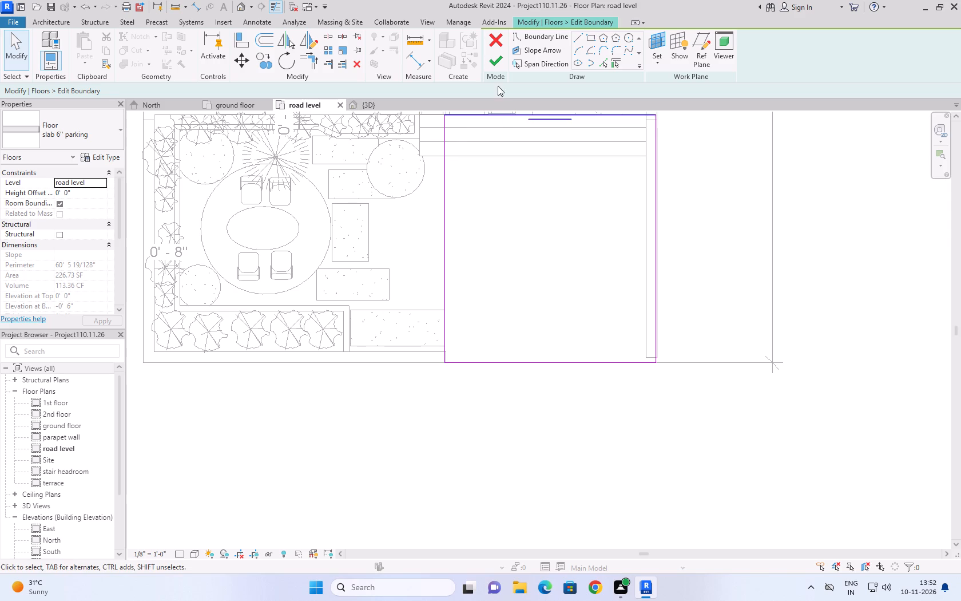
left_click(498, 57)
left_click(521, 478)
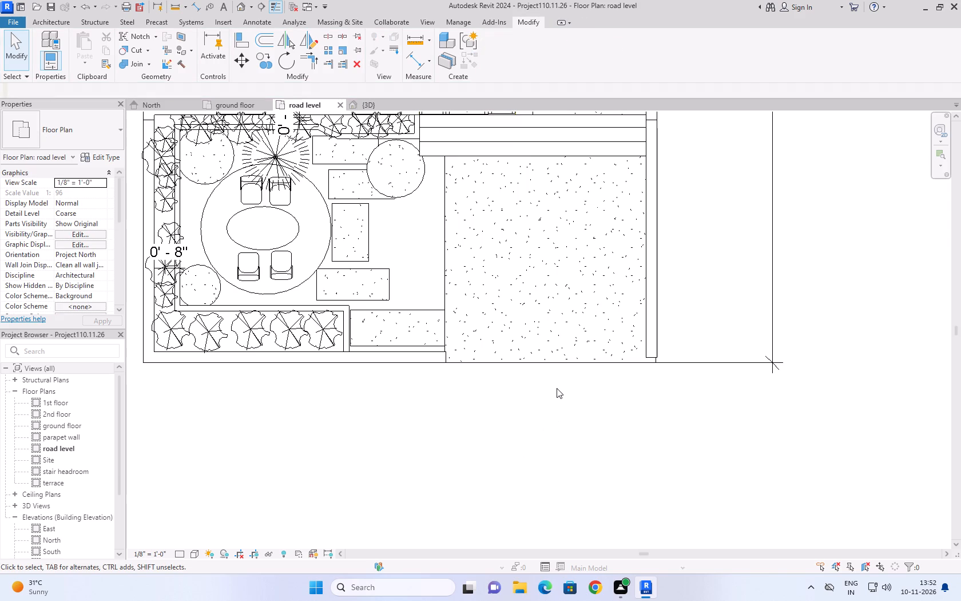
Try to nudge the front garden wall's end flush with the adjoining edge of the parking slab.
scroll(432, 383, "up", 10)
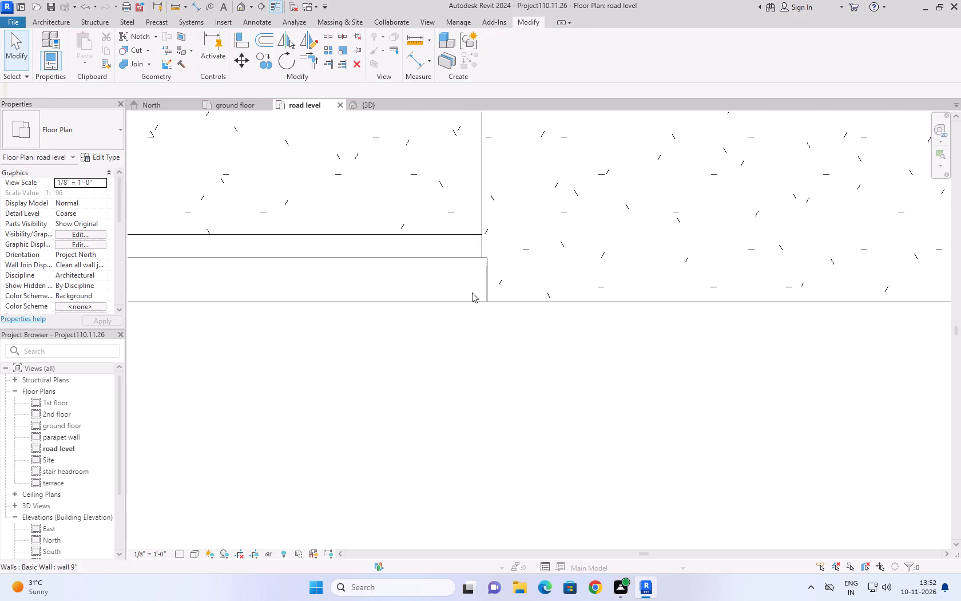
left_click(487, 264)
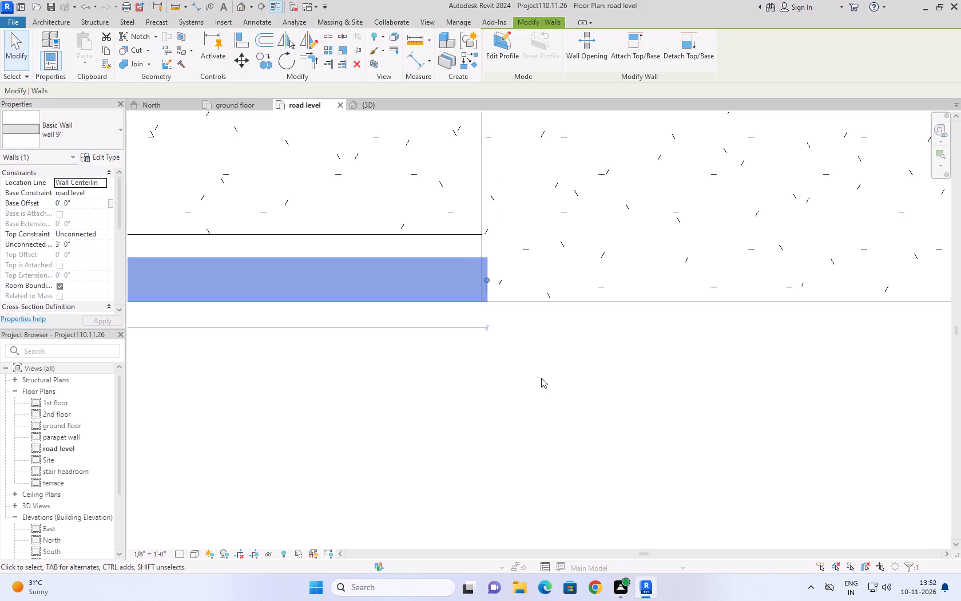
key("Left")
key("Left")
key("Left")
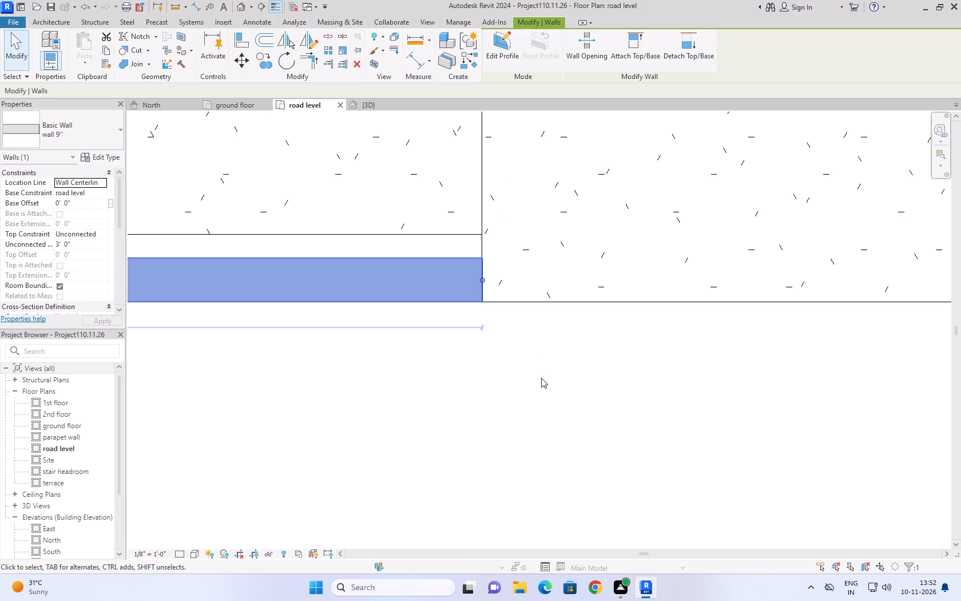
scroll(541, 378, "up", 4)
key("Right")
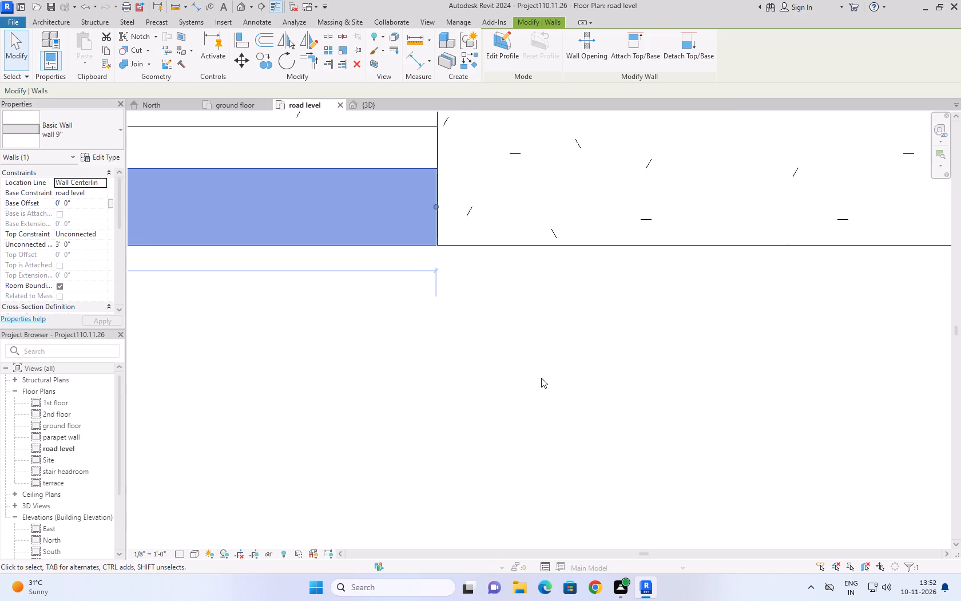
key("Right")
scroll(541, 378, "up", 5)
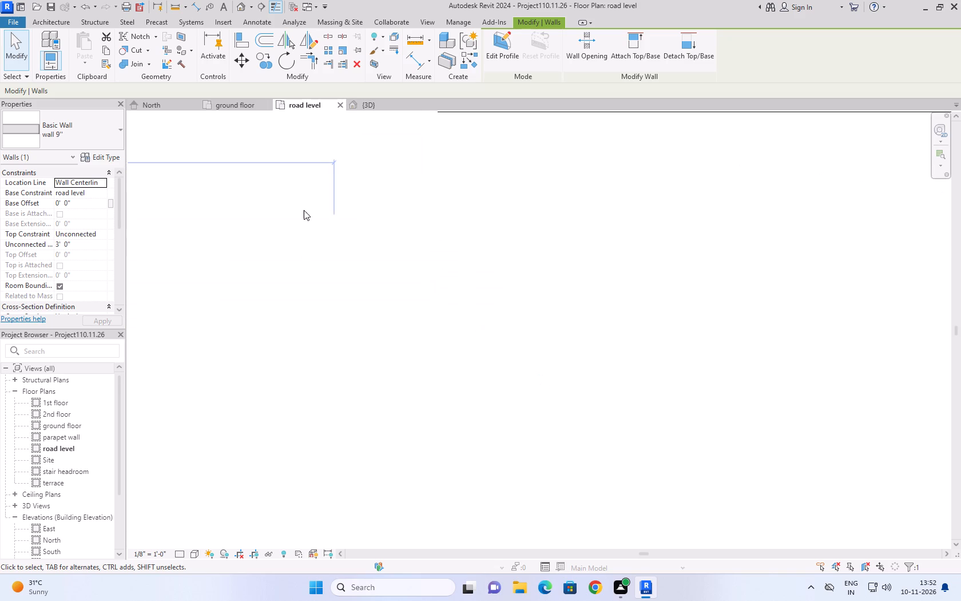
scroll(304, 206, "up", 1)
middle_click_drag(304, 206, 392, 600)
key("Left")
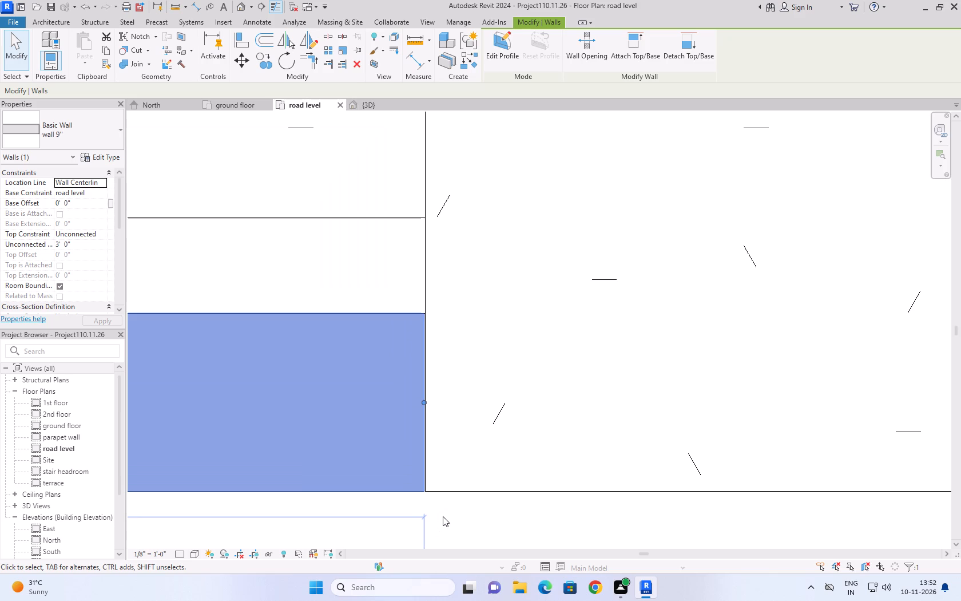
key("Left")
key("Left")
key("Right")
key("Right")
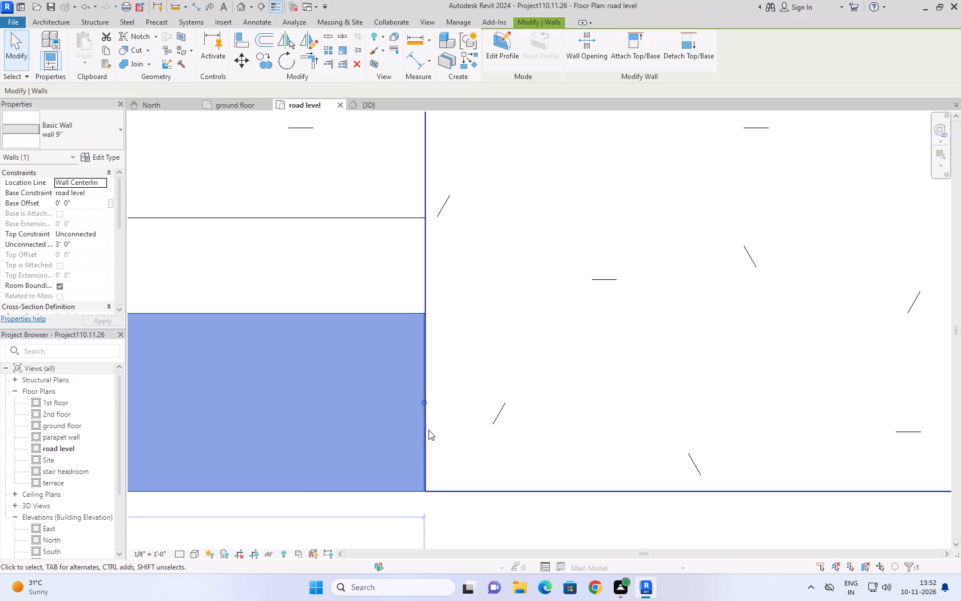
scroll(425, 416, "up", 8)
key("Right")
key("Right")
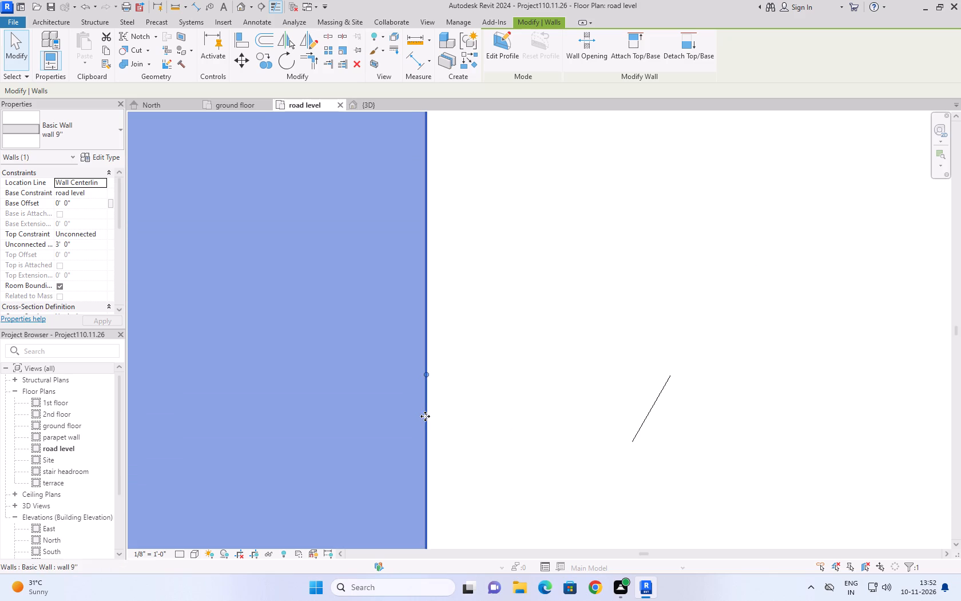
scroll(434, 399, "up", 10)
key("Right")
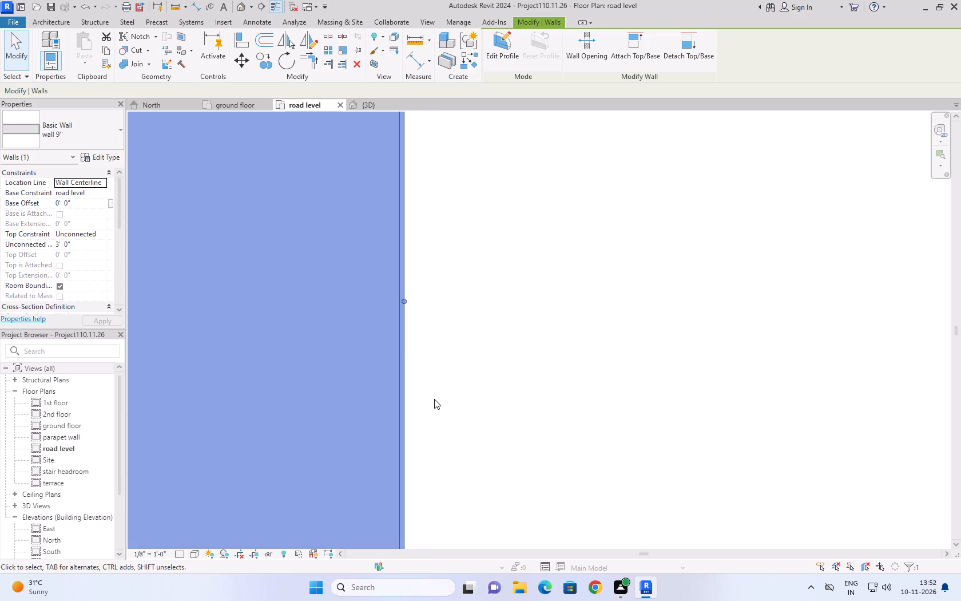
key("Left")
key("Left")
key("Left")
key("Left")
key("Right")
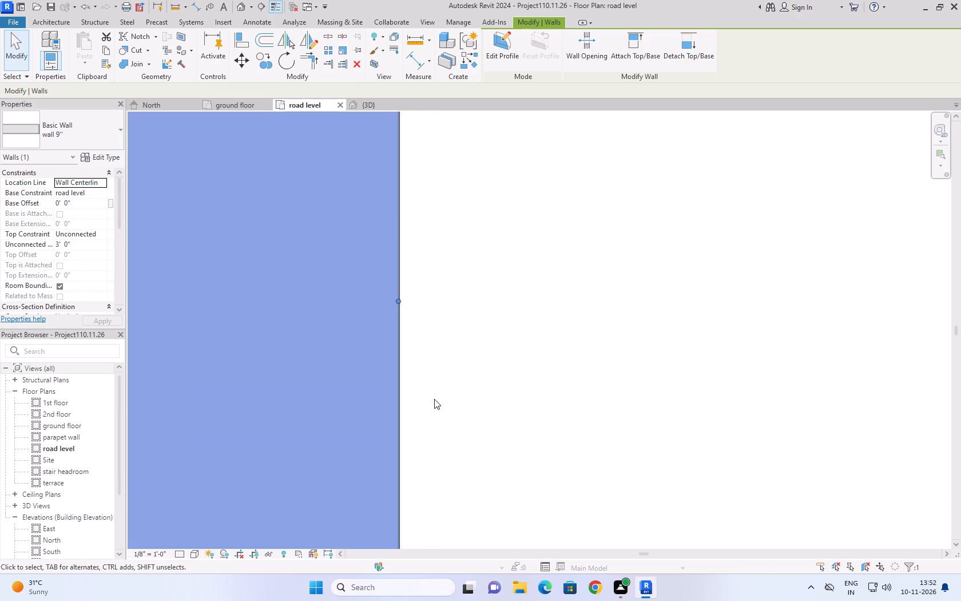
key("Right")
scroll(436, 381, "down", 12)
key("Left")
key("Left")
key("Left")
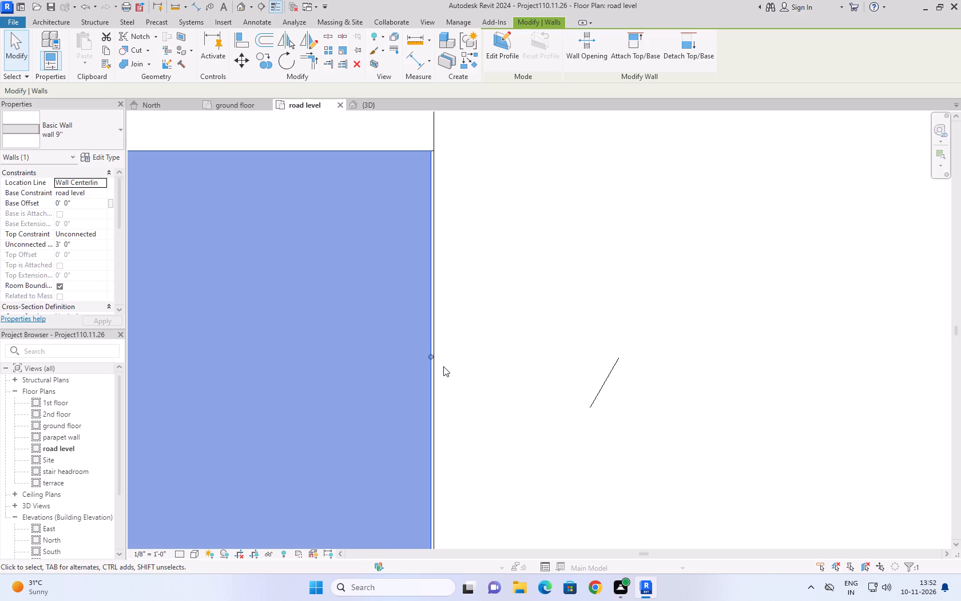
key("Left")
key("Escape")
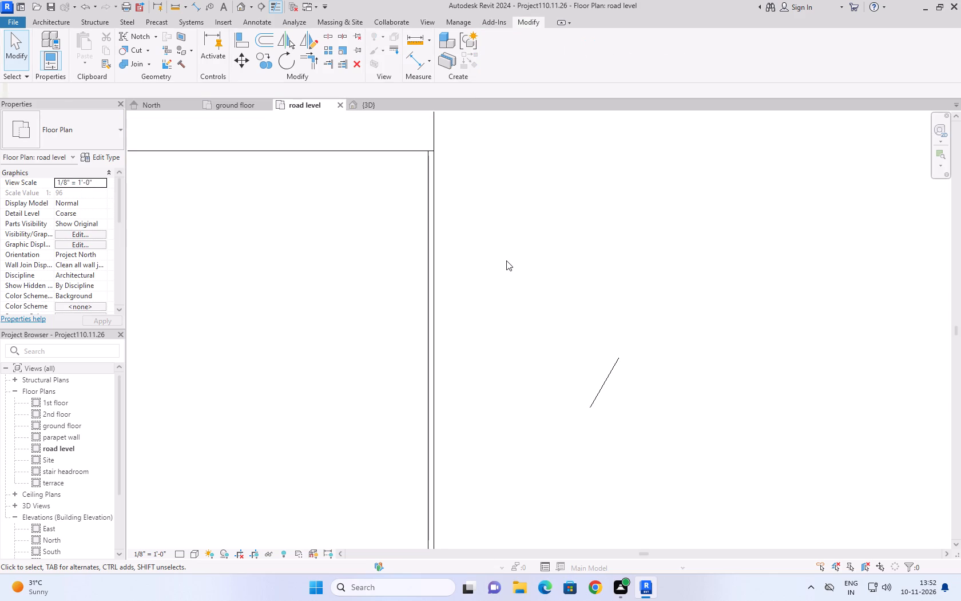
Align the end of the front garden wall with the parking slab's adjoining edge.
type("al")
left_click(434, 335)
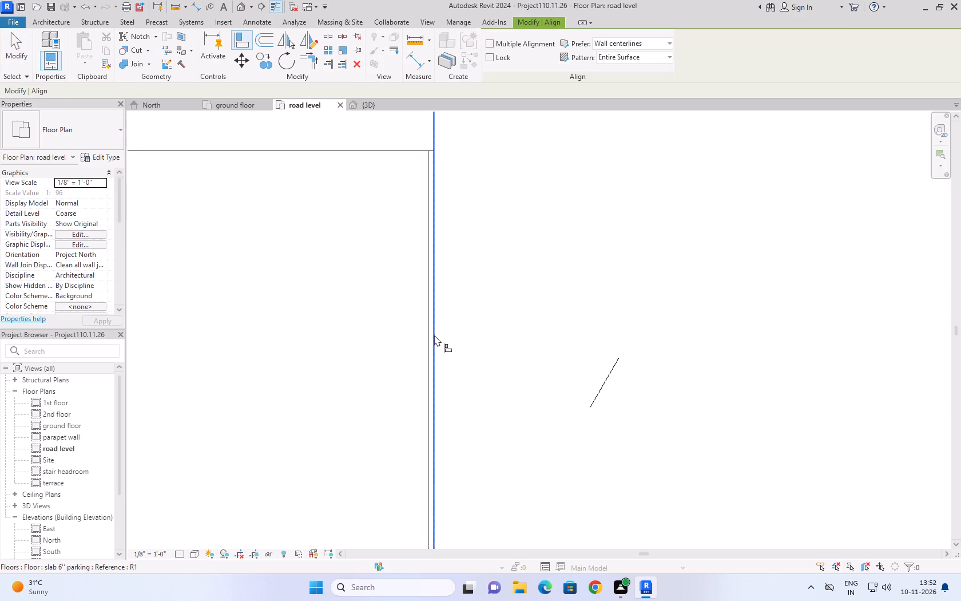
left_click(431, 347)
scroll(451, 311, "down", 15)
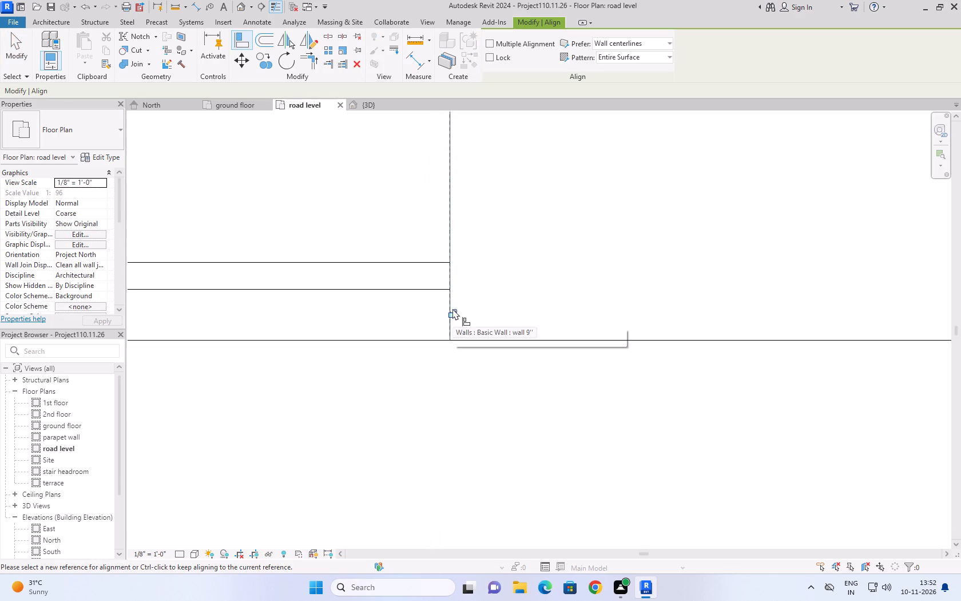
scroll(452, 309, "down", 9)
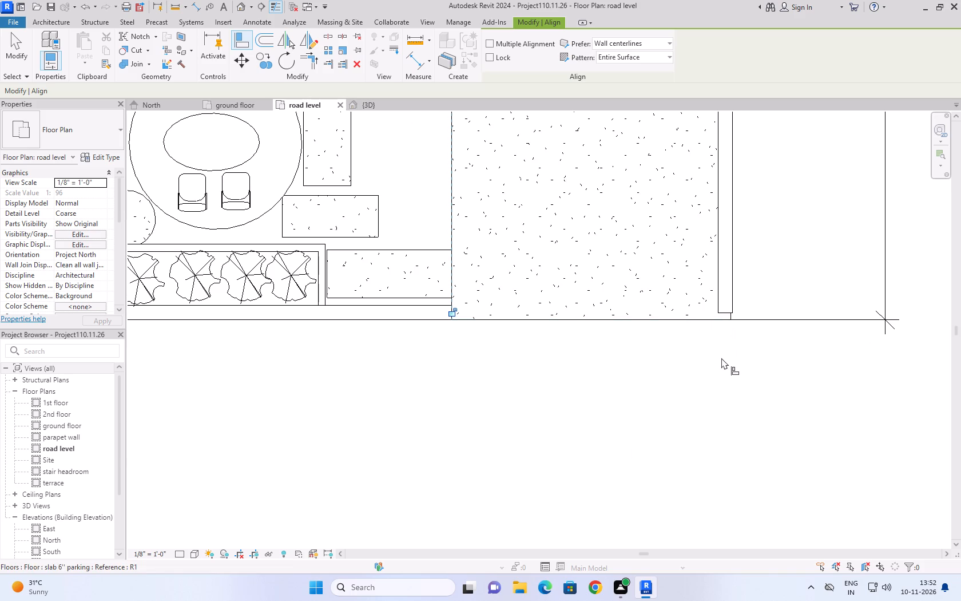
scroll(721, 358, "up", 1)
left_click(15, 58)
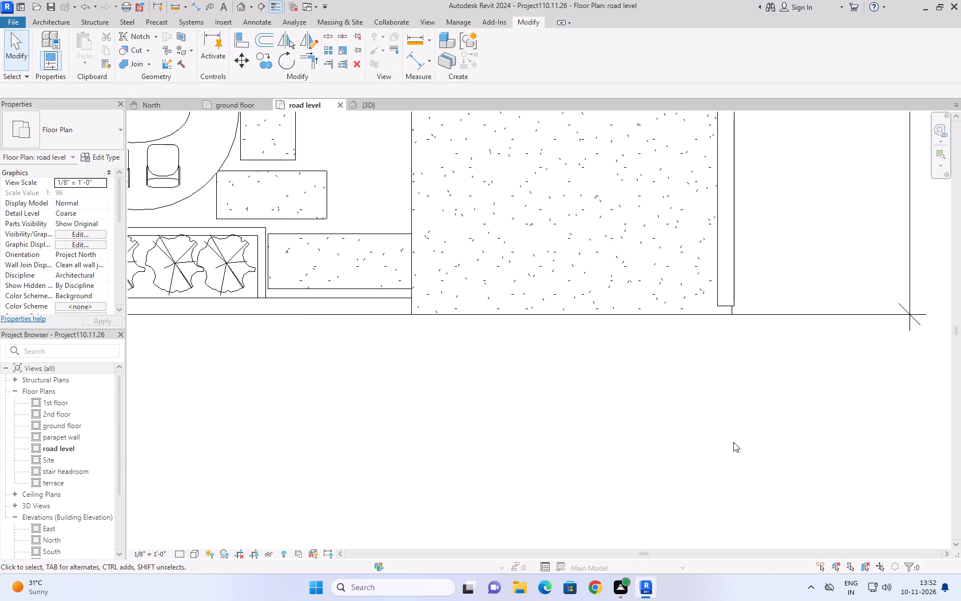
Extend the front end of the side boundary wall beside the parking to the slab's front edge.
left_click(724, 299)
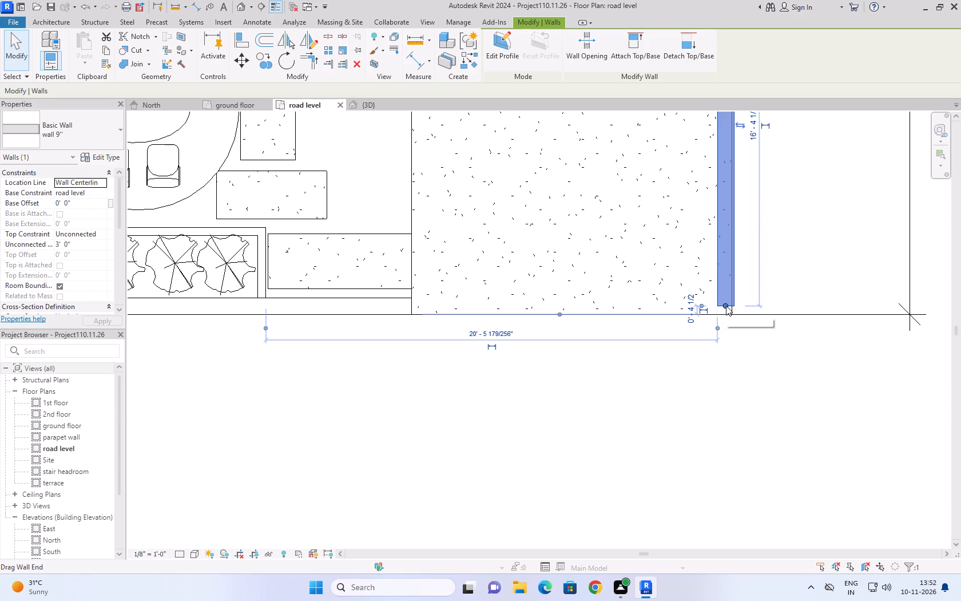
left_click_drag(726, 306, 727, 312)
left_click(759, 417)
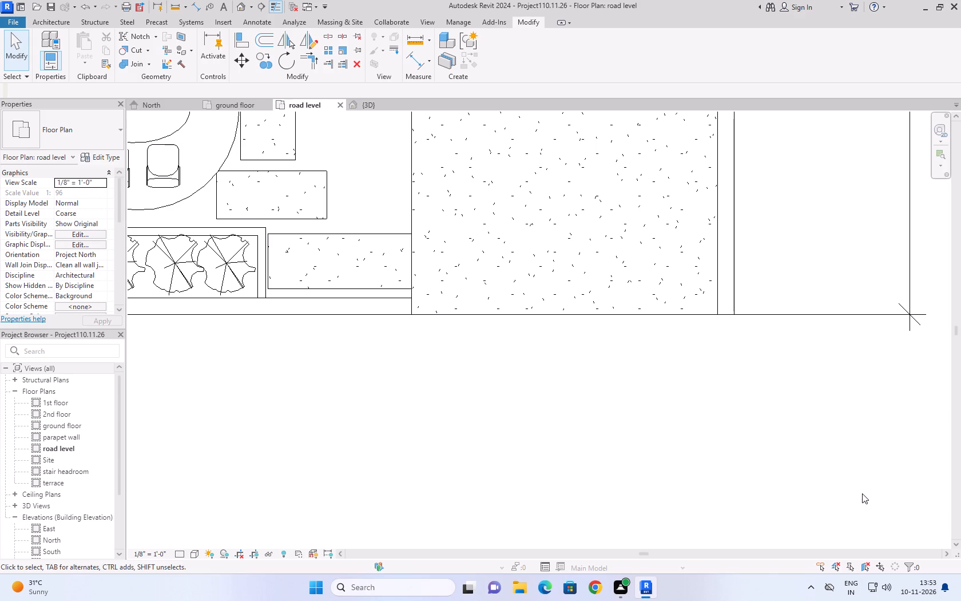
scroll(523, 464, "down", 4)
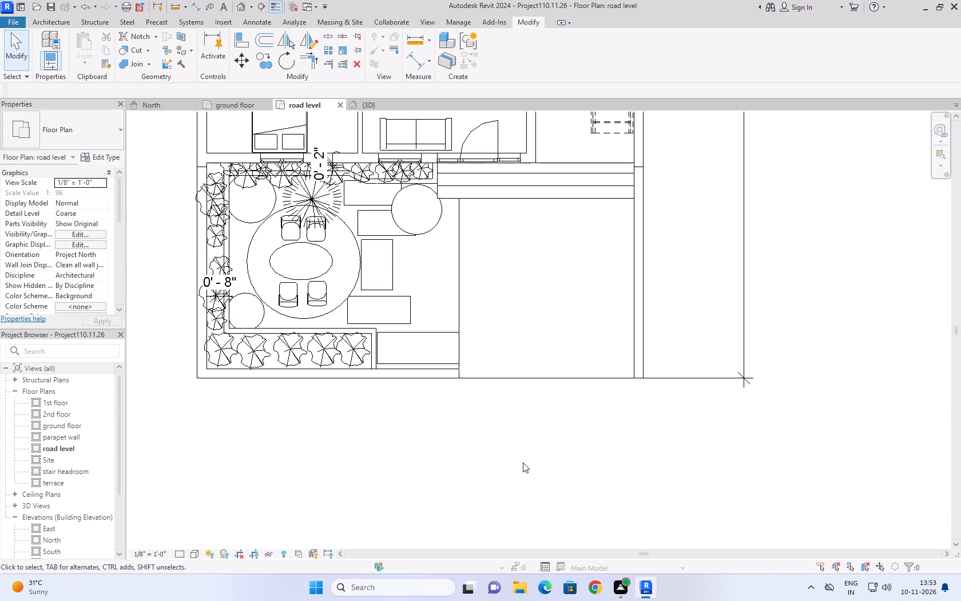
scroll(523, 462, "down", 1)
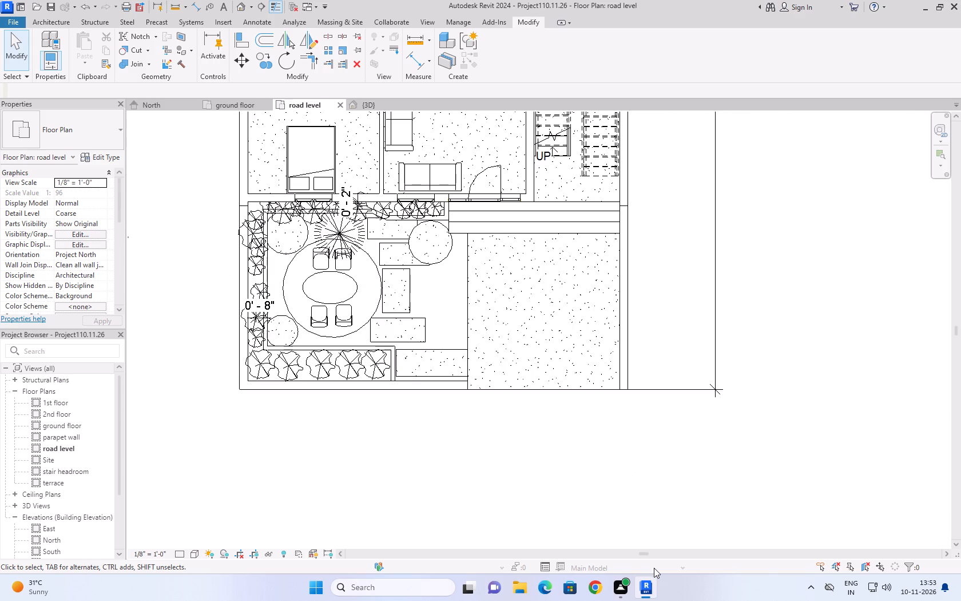
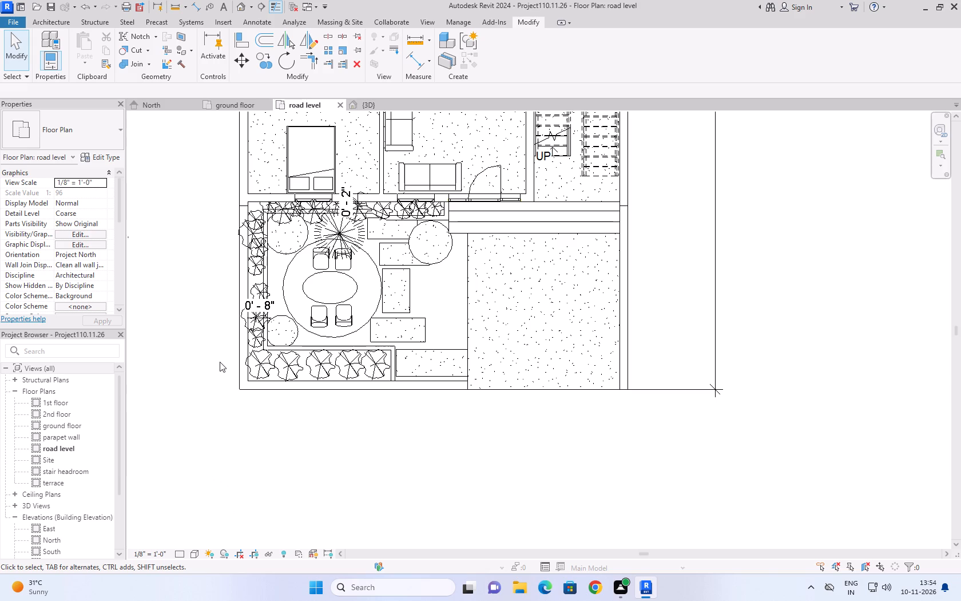
Compare the parking slab and boundary walls with the reference plan at road level, and inspect the parking front in 3D.
scroll(422, 424, "down", 5)
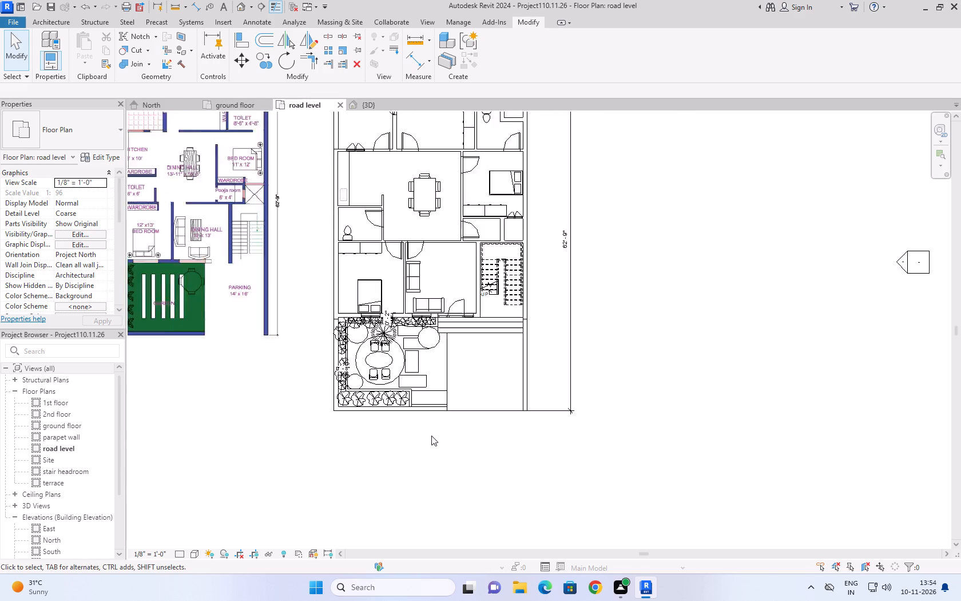
scroll(431, 436, "down", 1)
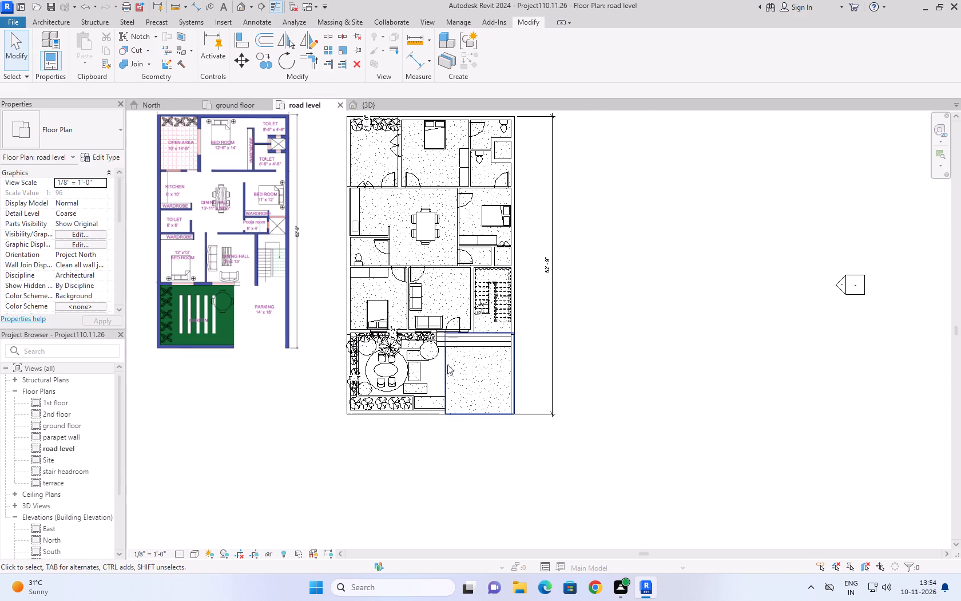
left_click(457, 413)
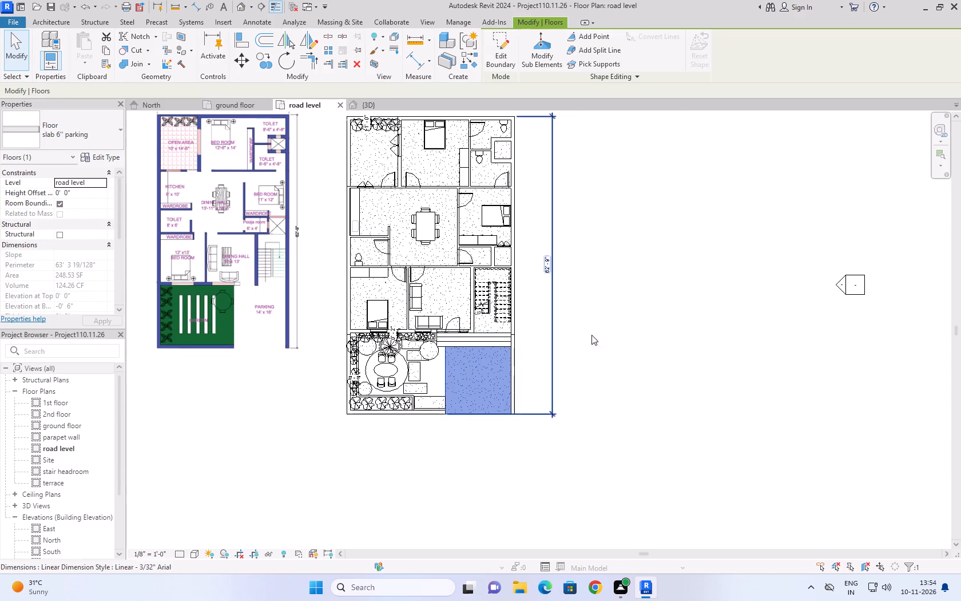
left_click(613, 328)
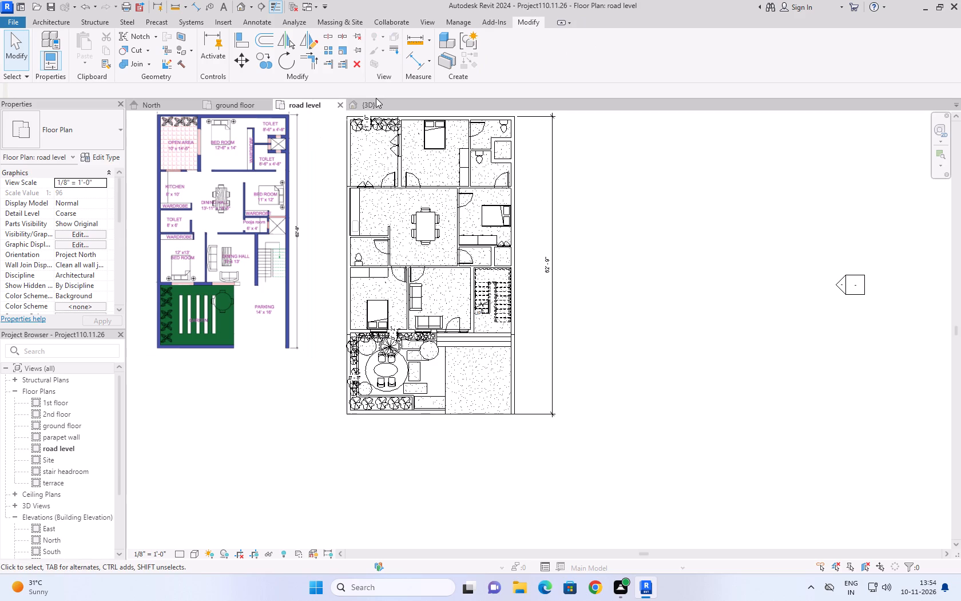
left_click(376, 98)
left_click(379, 106)
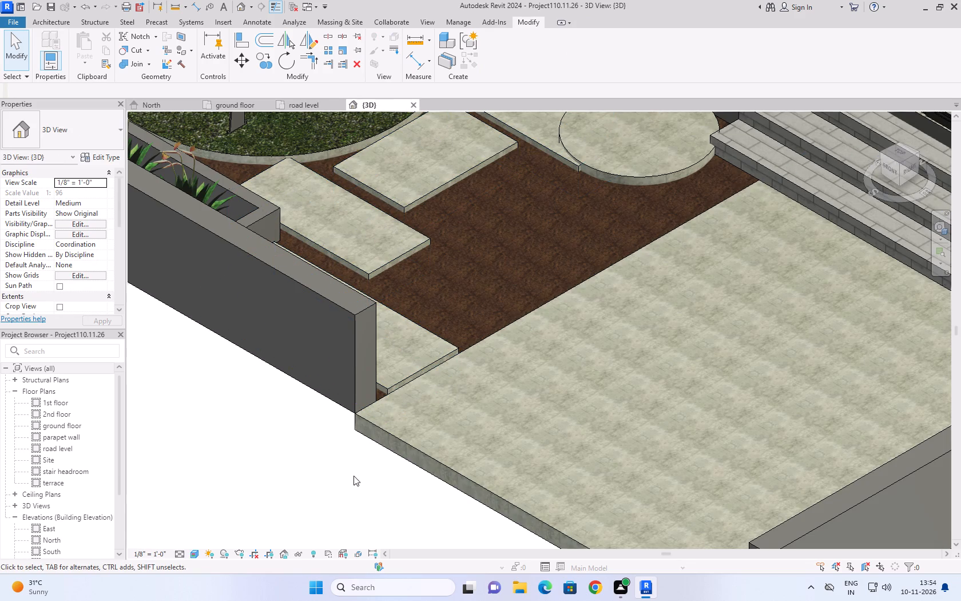
left_click(354, 476)
scroll(298, 401, "down", 7)
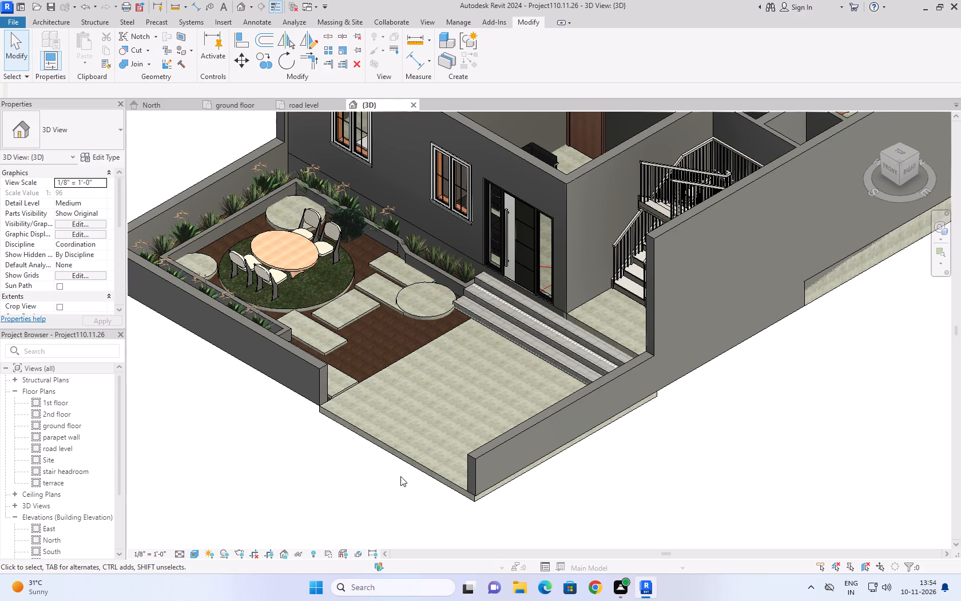
scroll(513, 518, "down", 3)
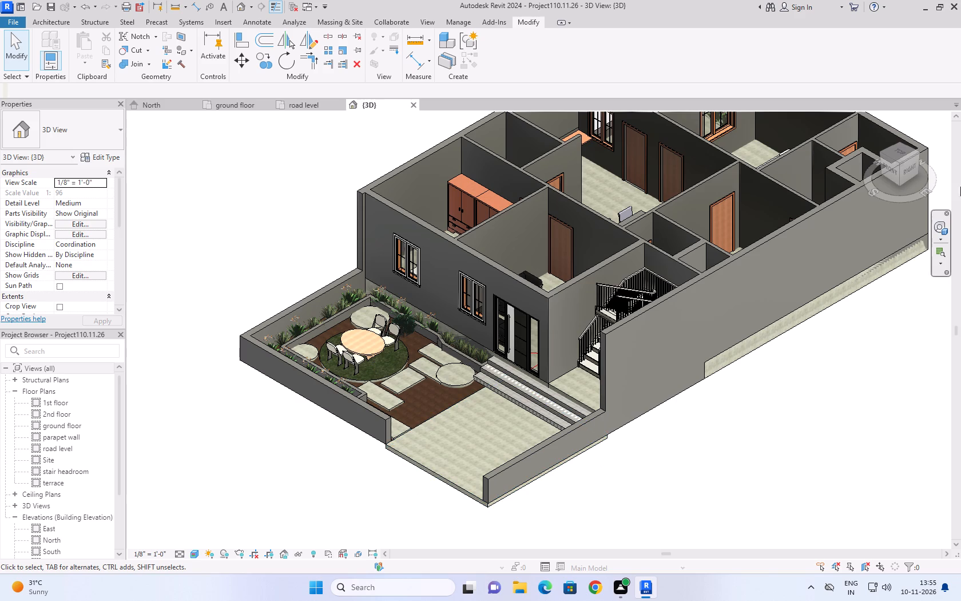
Inspect how the parking slab and side boundary wall line up at the front in the right side view.
left_click(909, 169)
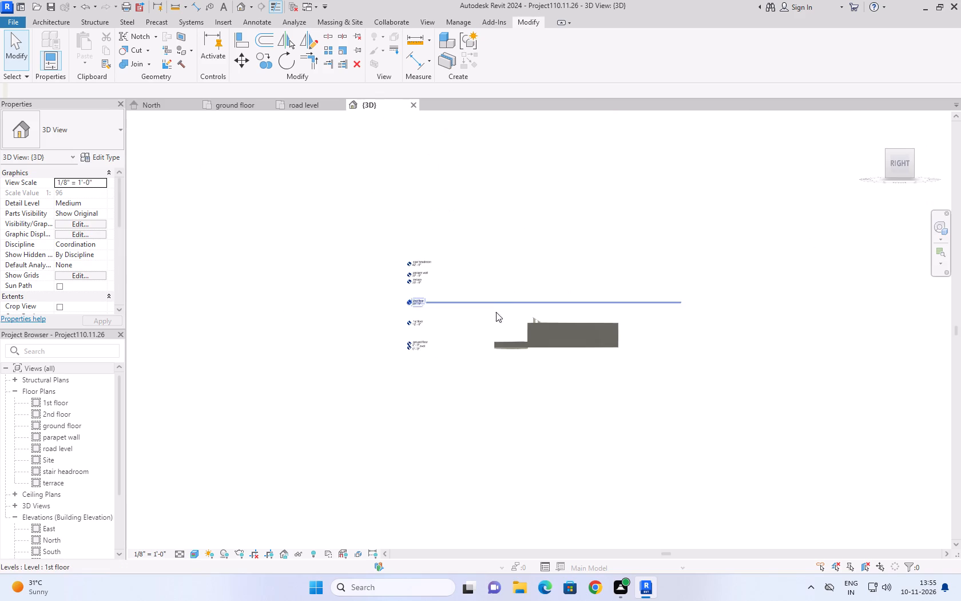
scroll(476, 348, "up", 8)
scroll(491, 410, "up", 4)
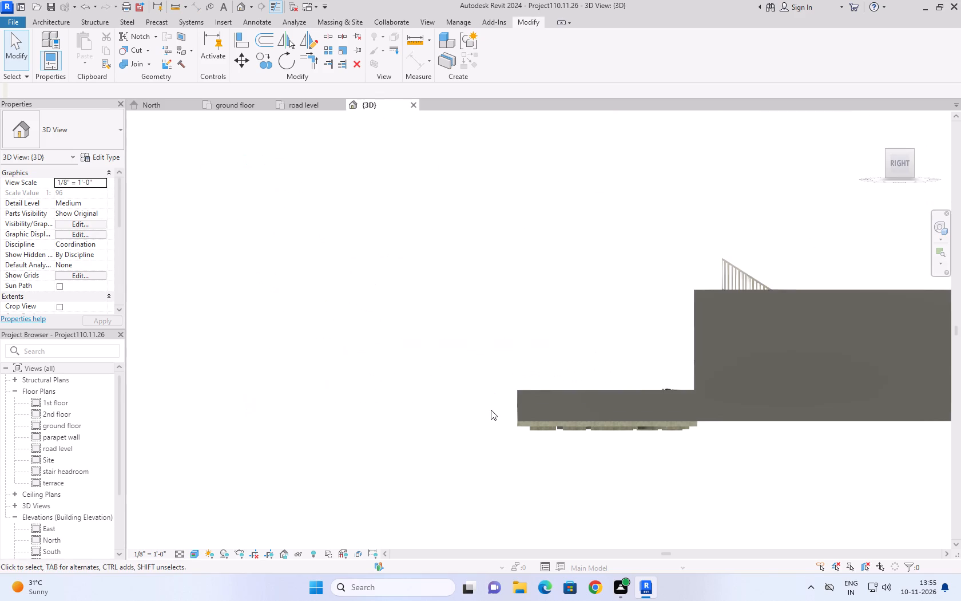
scroll(491, 410, "up", 7)
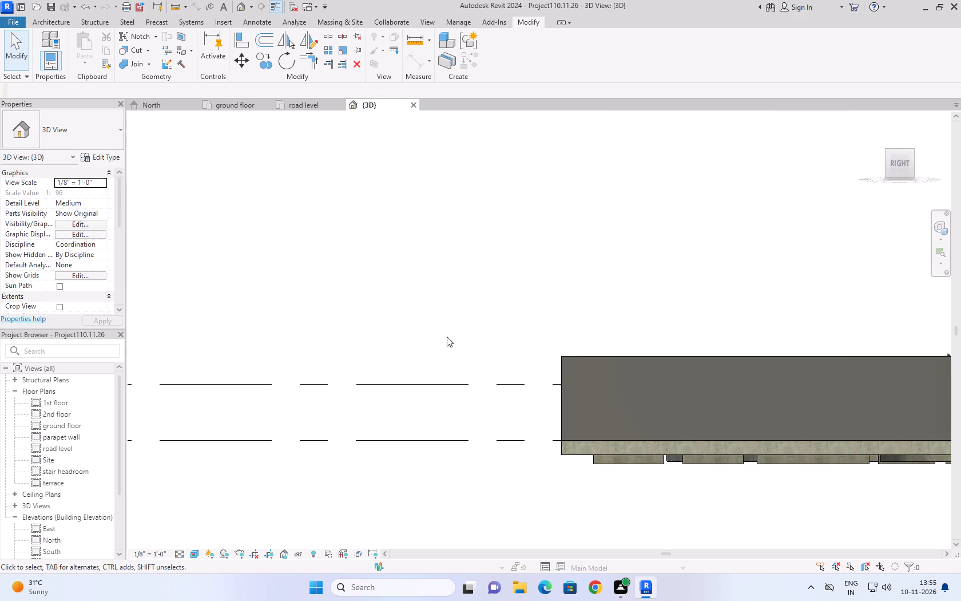
scroll(447, 337, "down", 3)
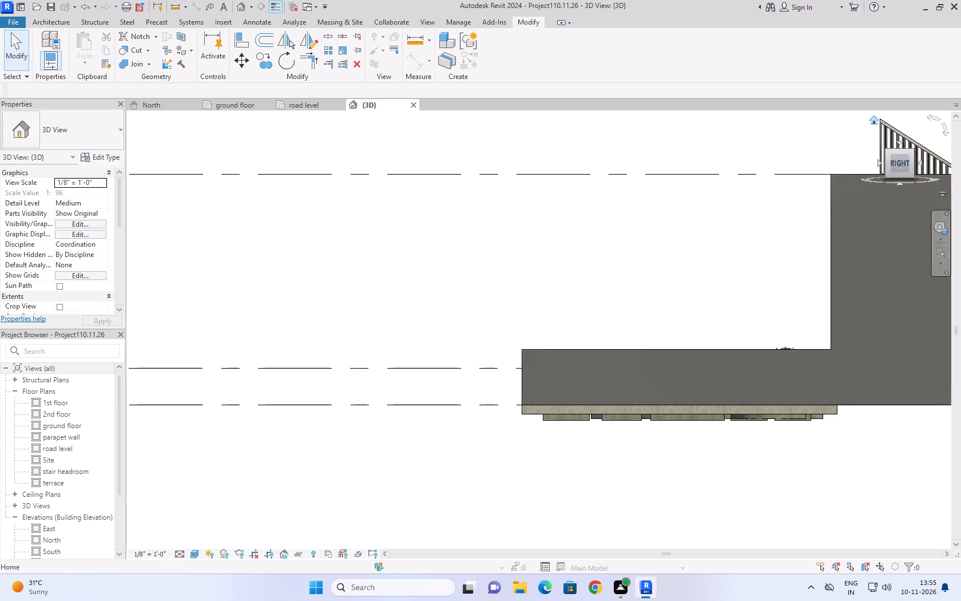
Examine the parking slab's junctions with the side boundary wall and front garden wall from several angles and the right side.
left_click(872, 117)
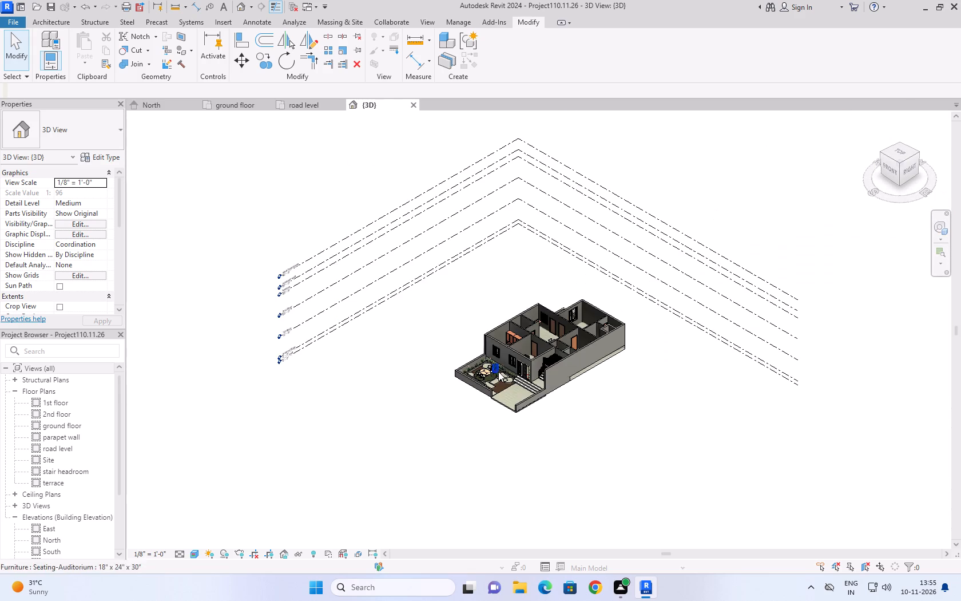
scroll(499, 371, "up", 3)
scroll(509, 418, "up", 15)
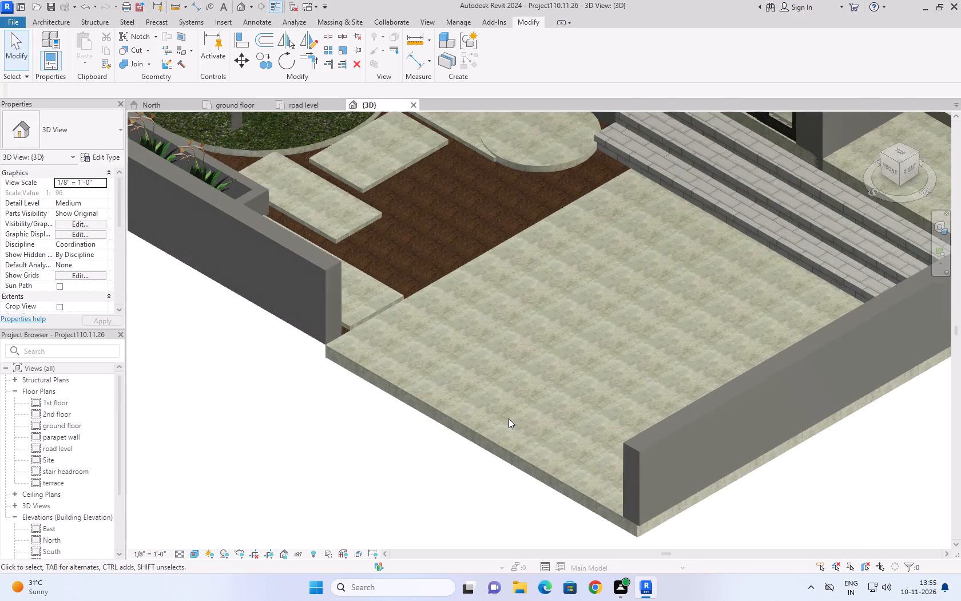
middle_click_drag(574, 322, 537, 346, "shift")
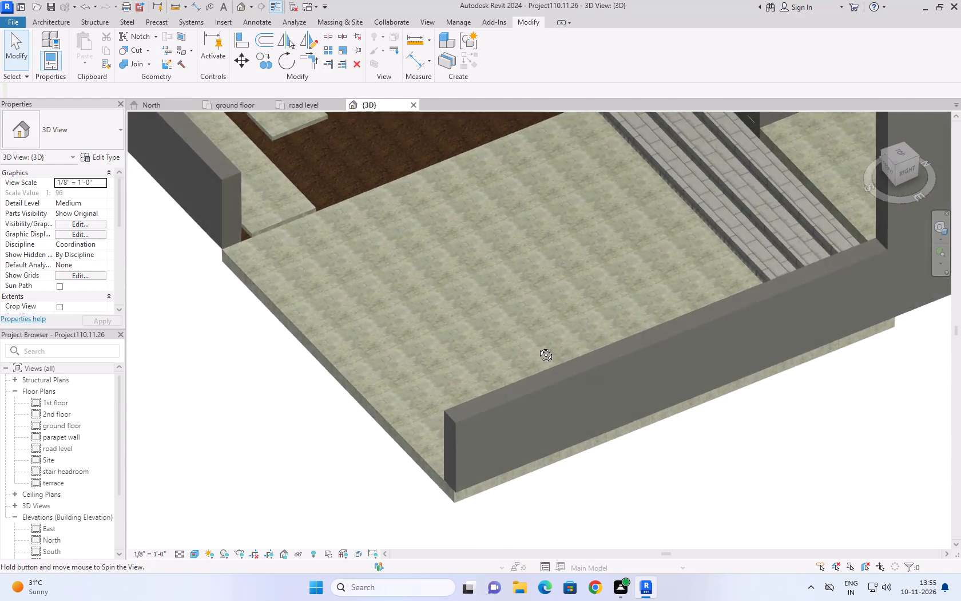
middle_click_drag(537, 346, 501, 354, "shift")
middle_click_drag(356, 234, 348, 264)
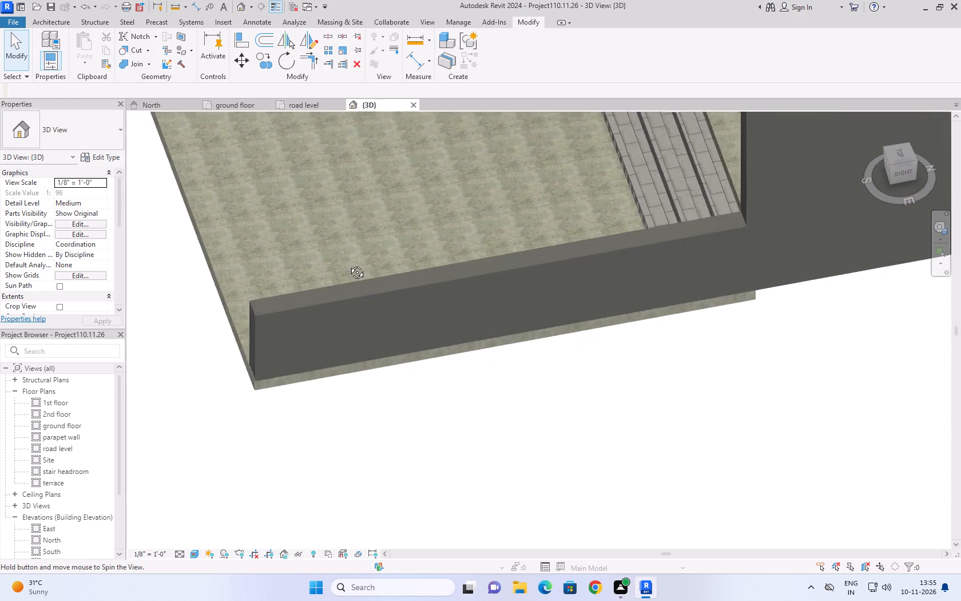
middle_click_drag(348, 264, 323, 298)
scroll(321, 301, "down", 8)
middle_click_drag(251, 192, 252, 227)
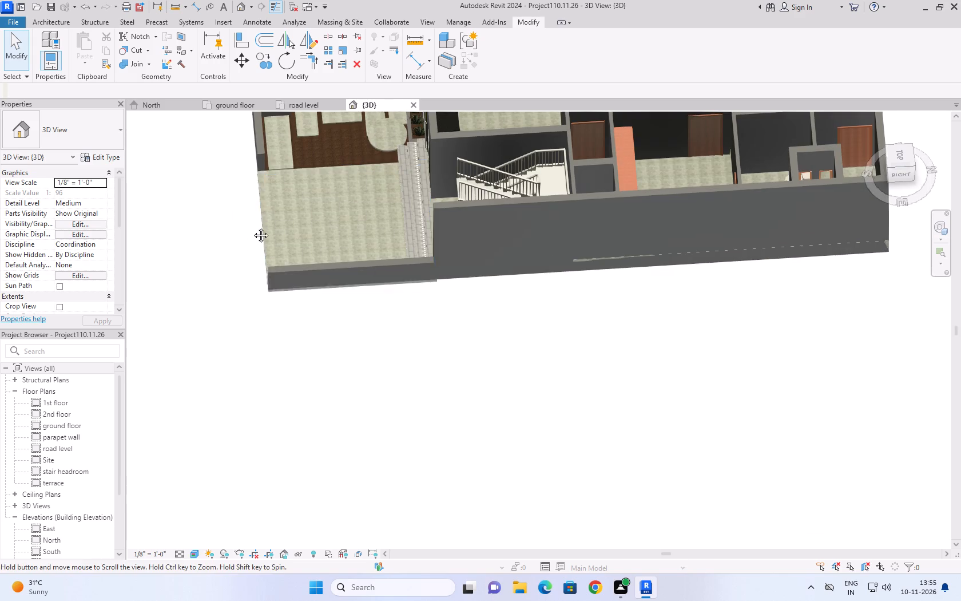
middle_click_drag(252, 227, 235, 354)
scroll(212, 270, "up", 6)
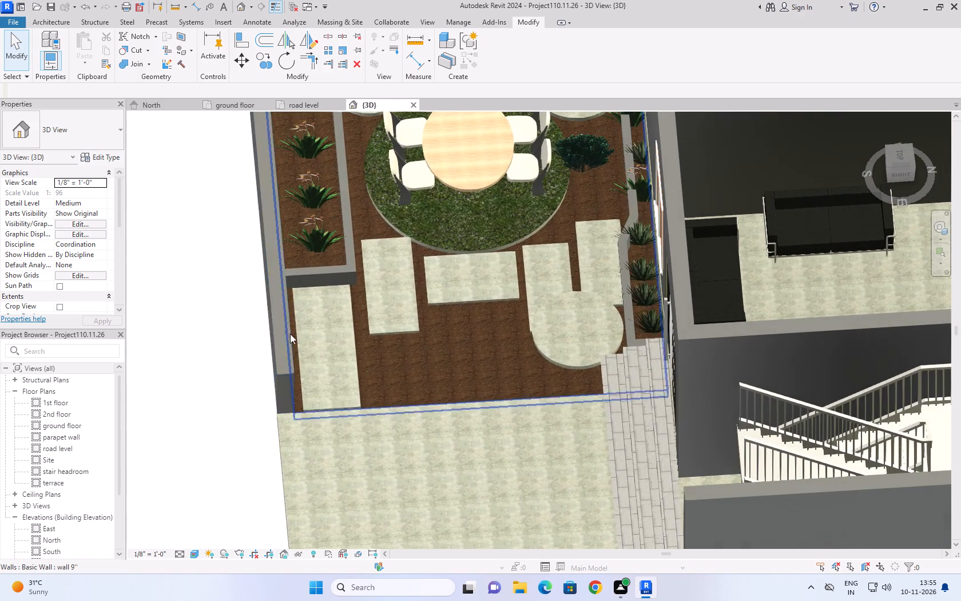
scroll(277, 396, "up", 8)
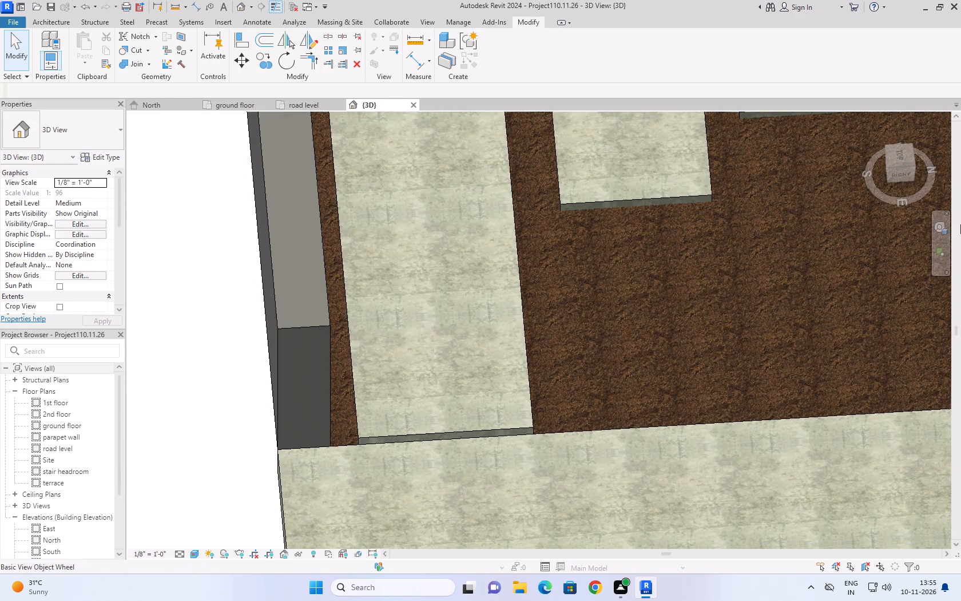
left_click(902, 173)
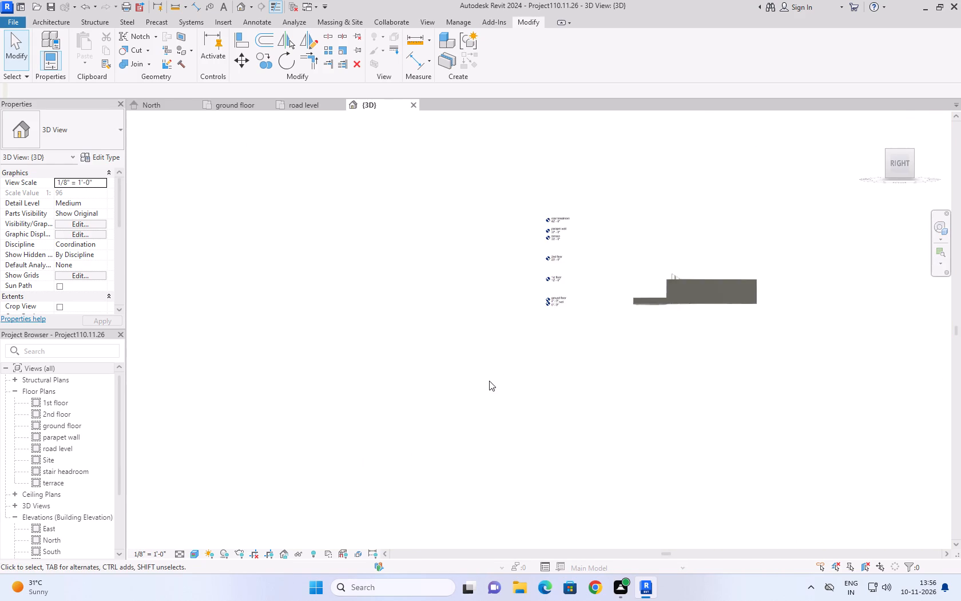
scroll(450, 353, "up", 4)
scroll(495, 387, "up", 7)
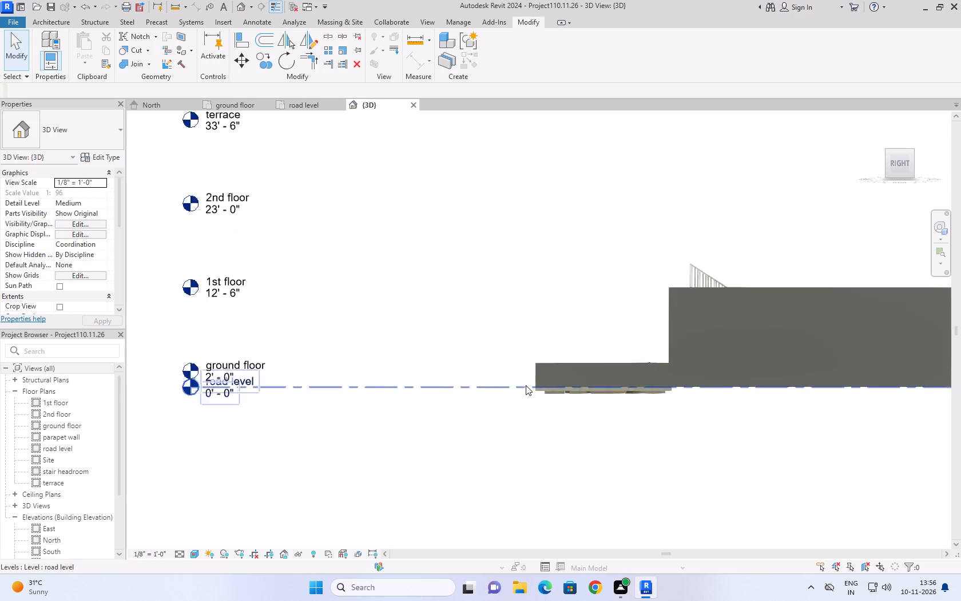
scroll(526, 385, "up", 7)
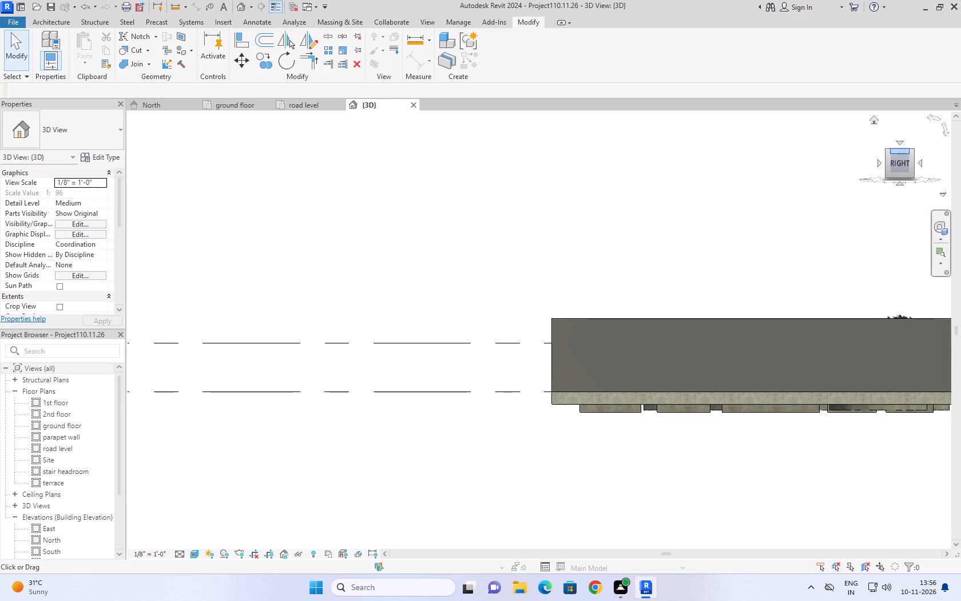
Orient the 3D view to the top and set its visual style to Wireframe.
left_click(897, 144)
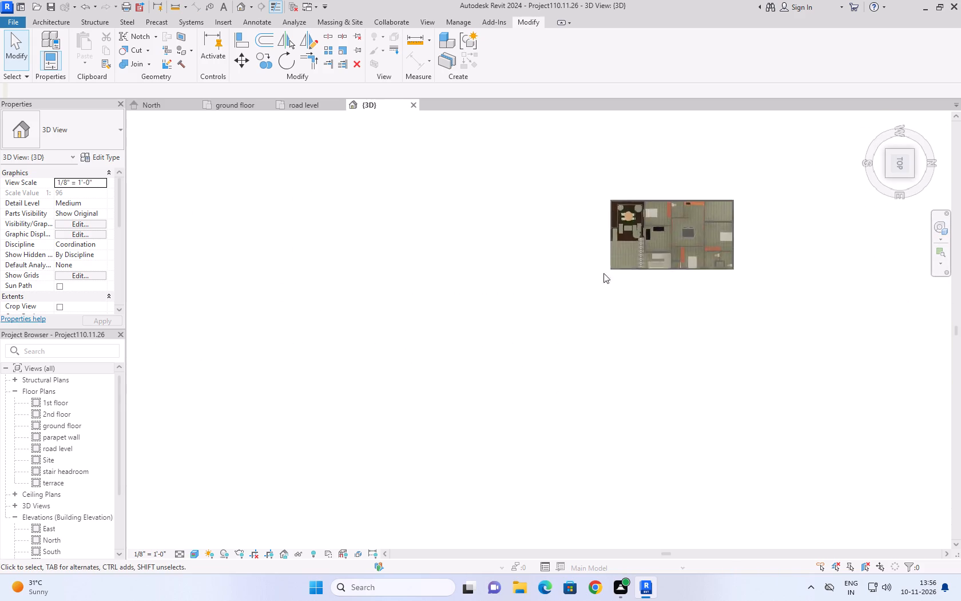
scroll(527, 334, "up", 8)
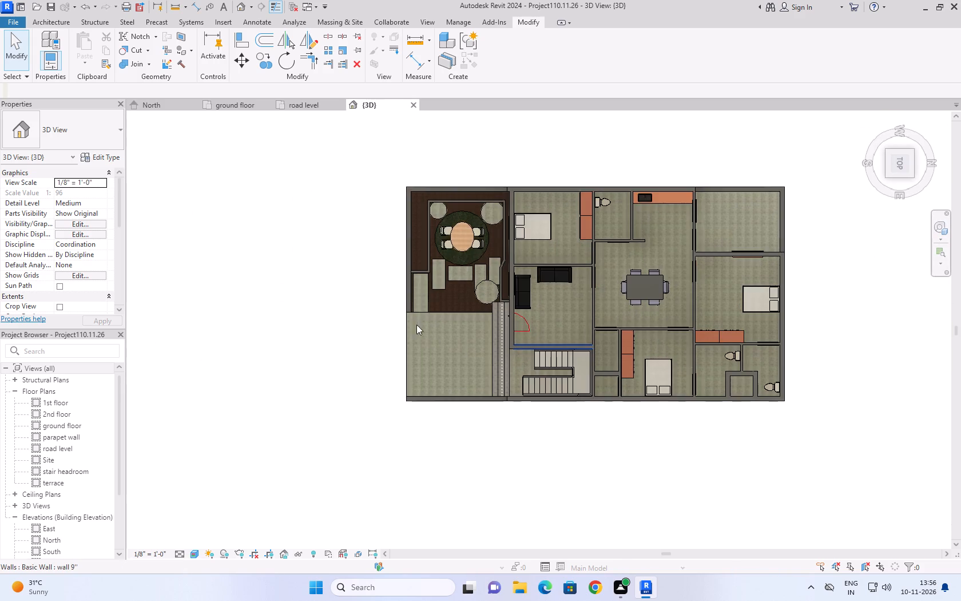
scroll(398, 310, "up", 13)
scroll(397, 309, "down", 2)
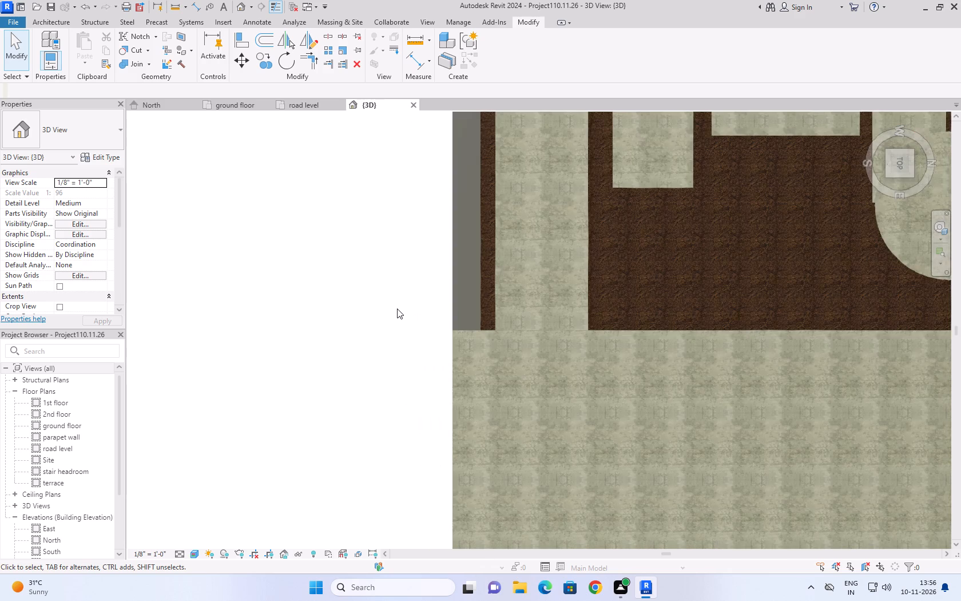
scroll(397, 309, "down", 13)
scroll(397, 309, "up", 6)
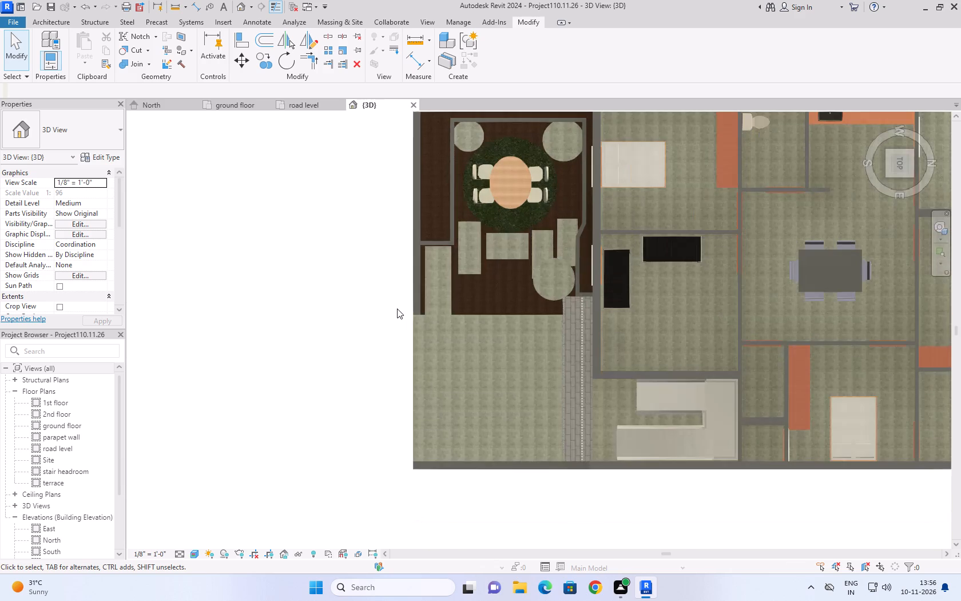
left_click(194, 556)
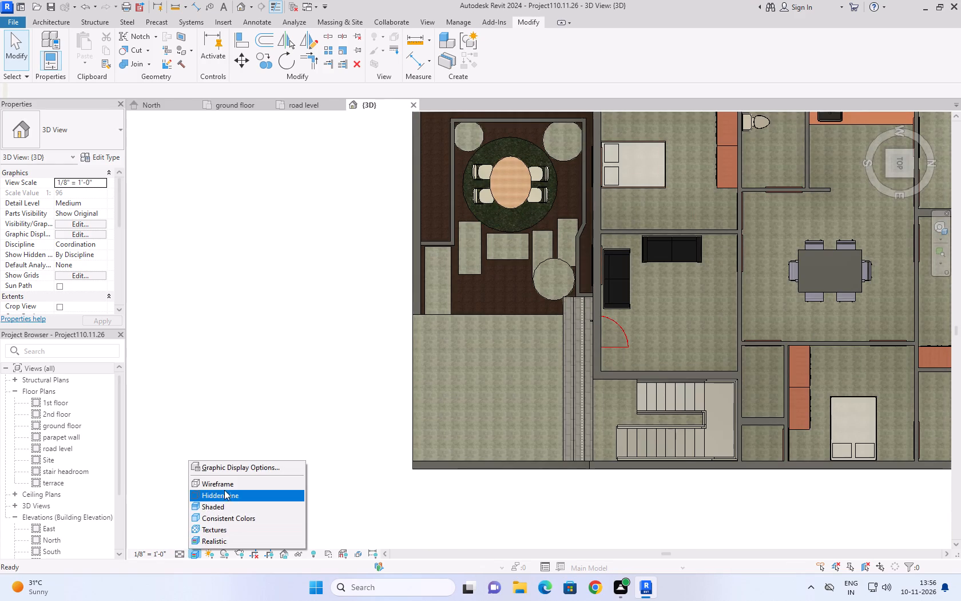
left_click(227, 483)
Nudge the garden chair on the table's front-wall side, nearer the parking, slightly away from the table.
scroll(252, 508, "down", 4)
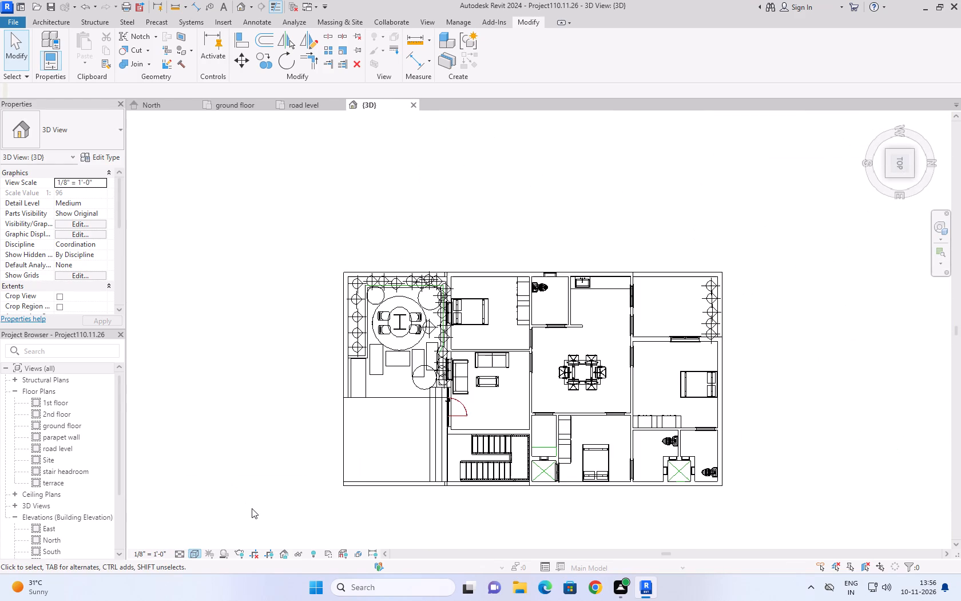
scroll(252, 508, "up", 3)
scroll(280, 295, "up", 1)
middle_click_drag(280, 295, 243, 382)
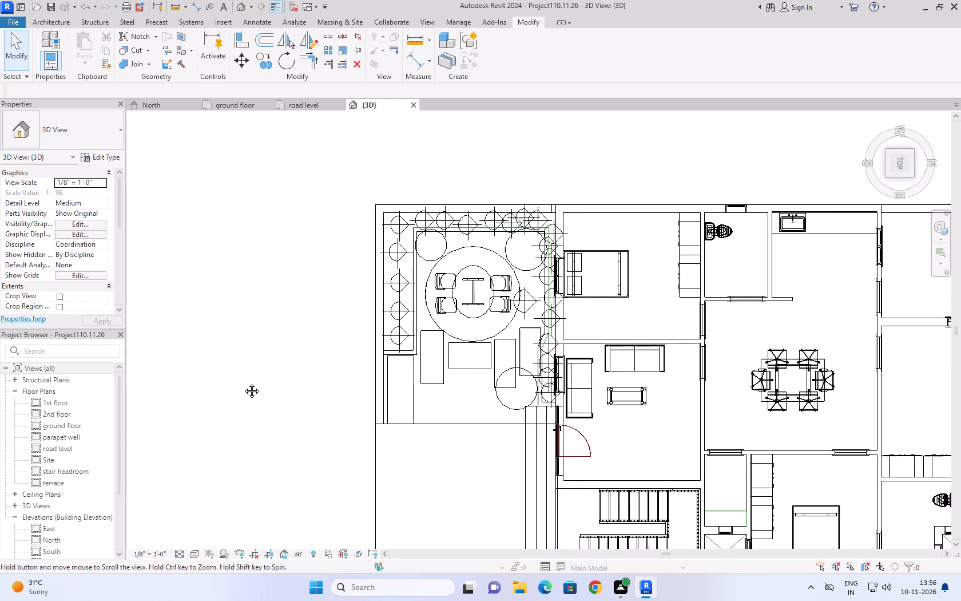
middle_click_drag(243, 382, 236, 401)
scroll(236, 401, "down", 1)
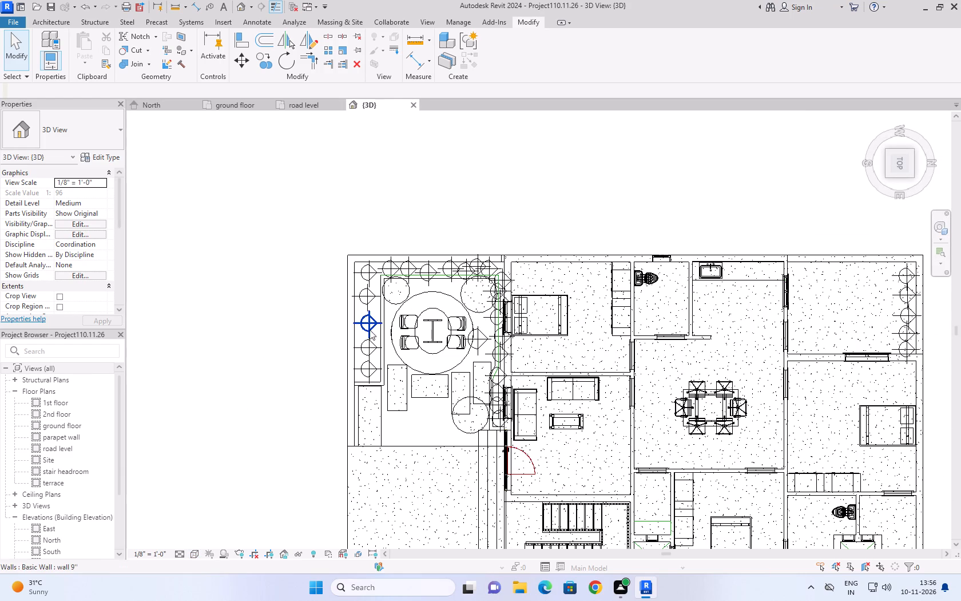
left_click(402, 338)
key("Left")
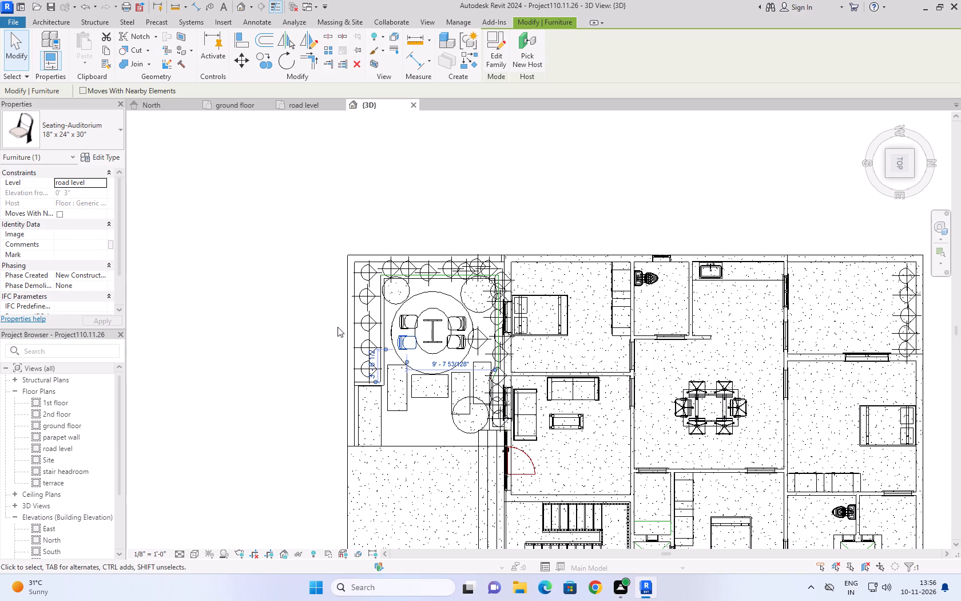
Nudge the two garden chairs on the house side of the table slightly outward, away from the table.
left_click(462, 342)
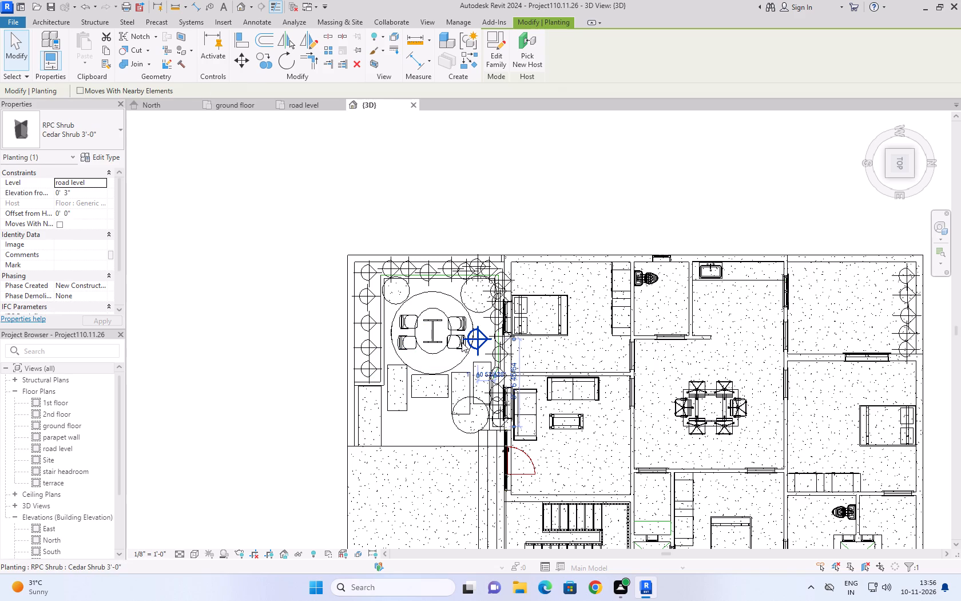
left_click(459, 347)
key("Right")
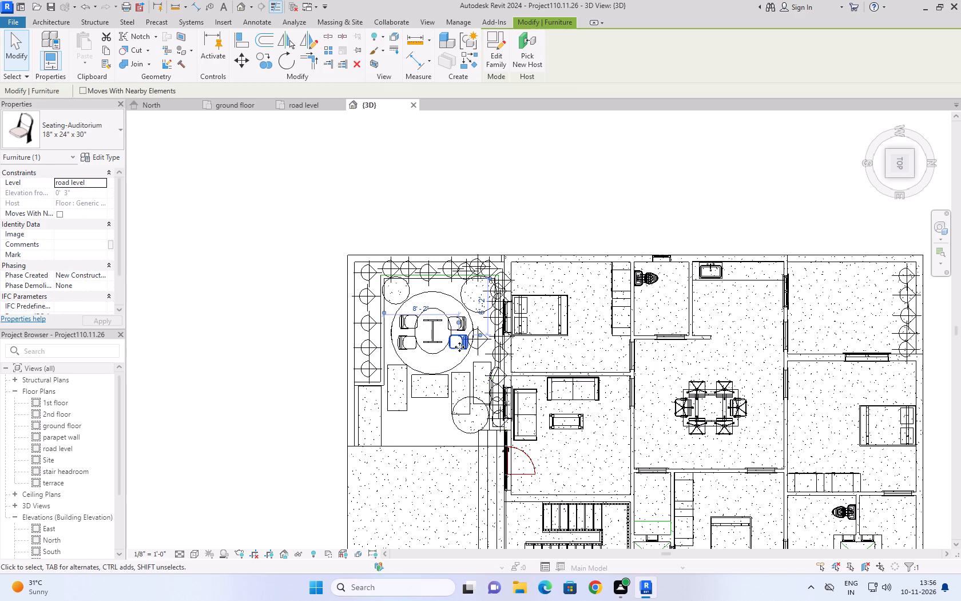
left_click(465, 326)
left_click(186, 302)
left_click(463, 321)
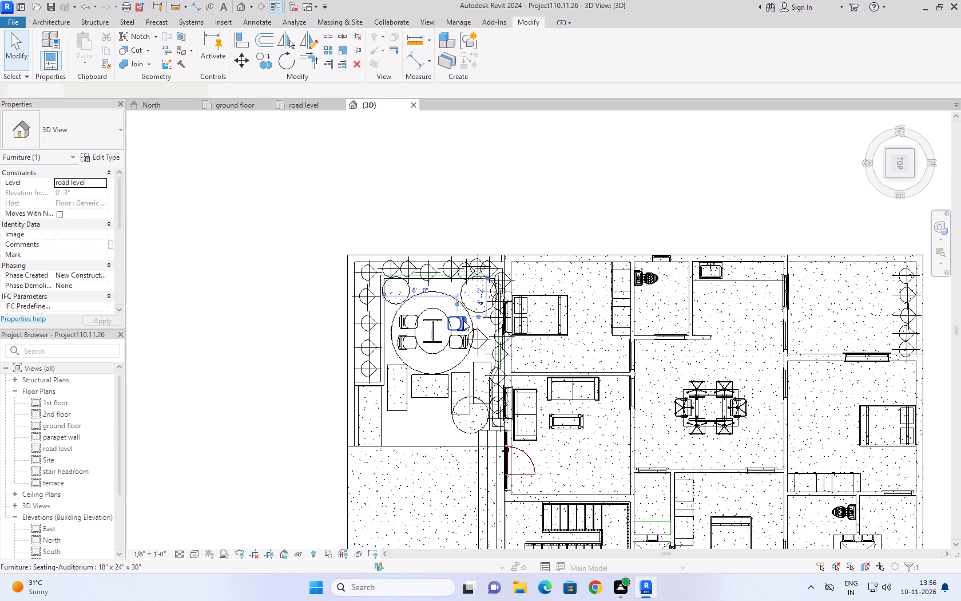
key("Right")
key("Right")
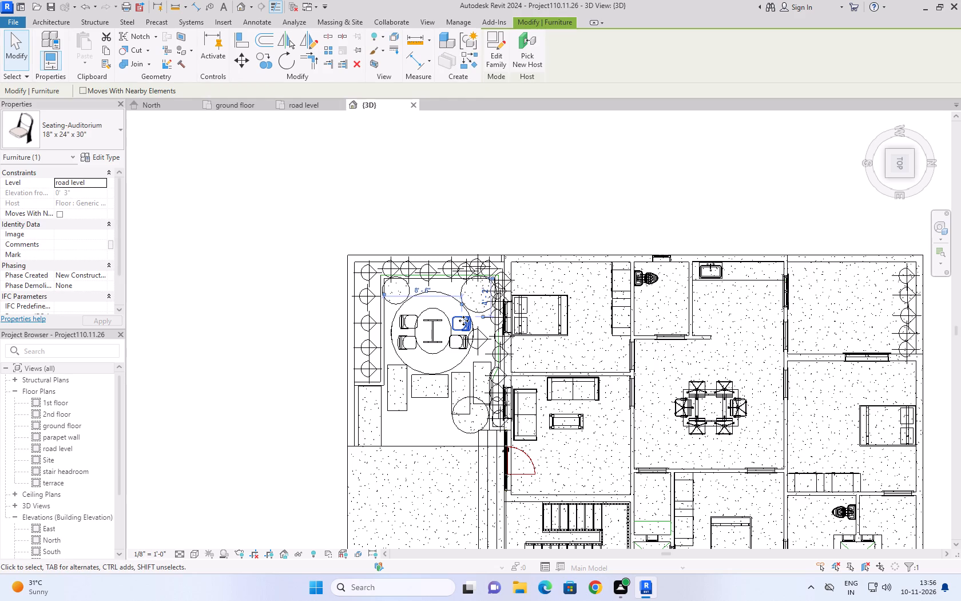
Nudge the two garden chairs on the side of the table farther from the parking slightly toward the front wall.
key("Left")
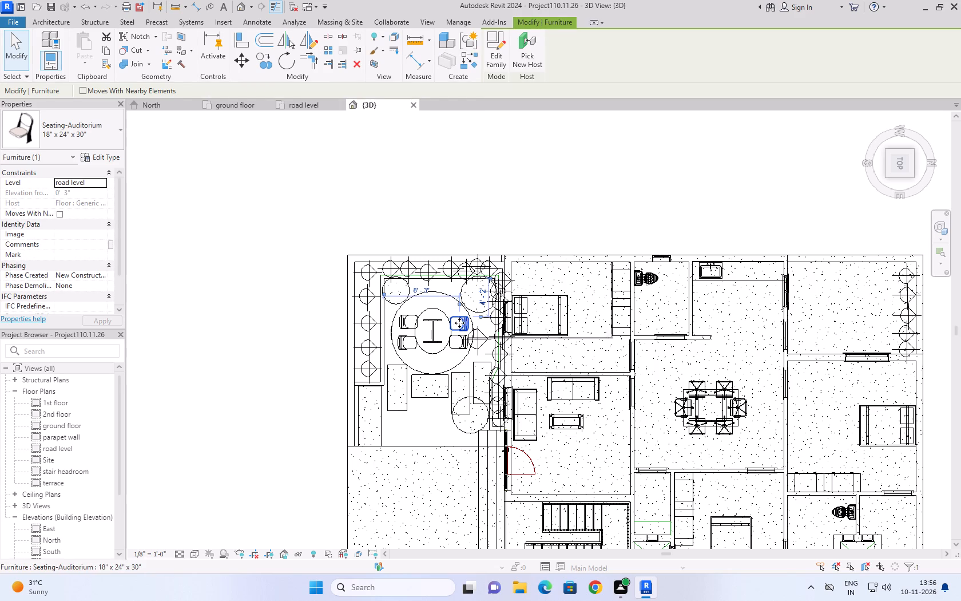
left_click(400, 315)
key("Left")
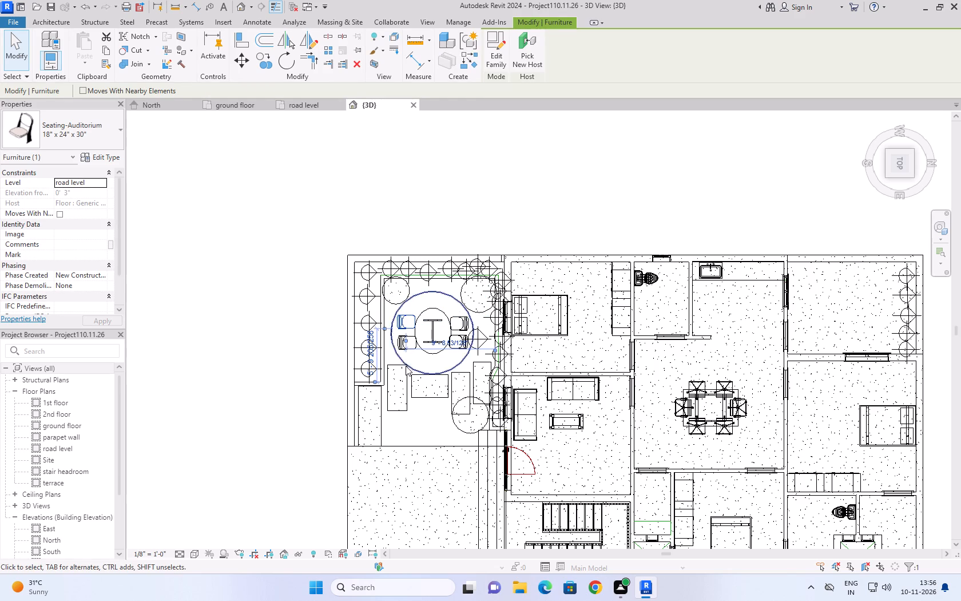
left_click(275, 338)
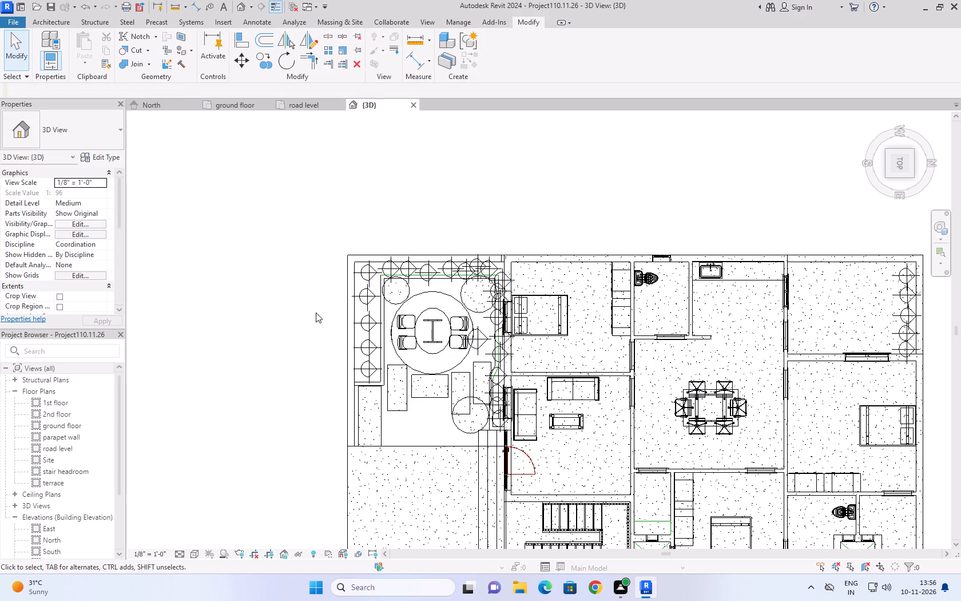
Move the two rear open area Crane Lily plants nearest the side boundary wall toward it, the first to about 9'-0" from the bedroom wall.
scroll(275, 263, "down", 3)
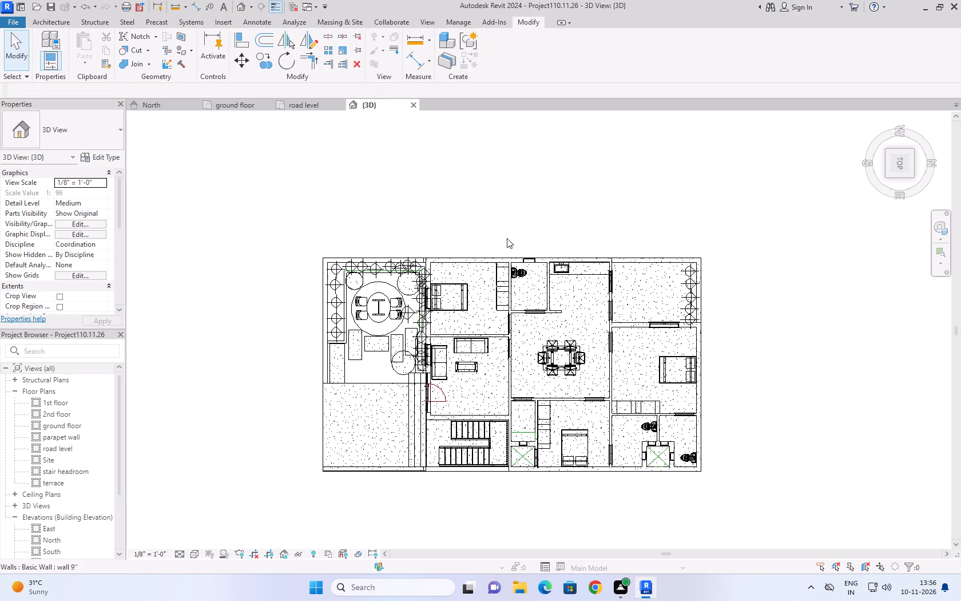
scroll(681, 255, "up", 7)
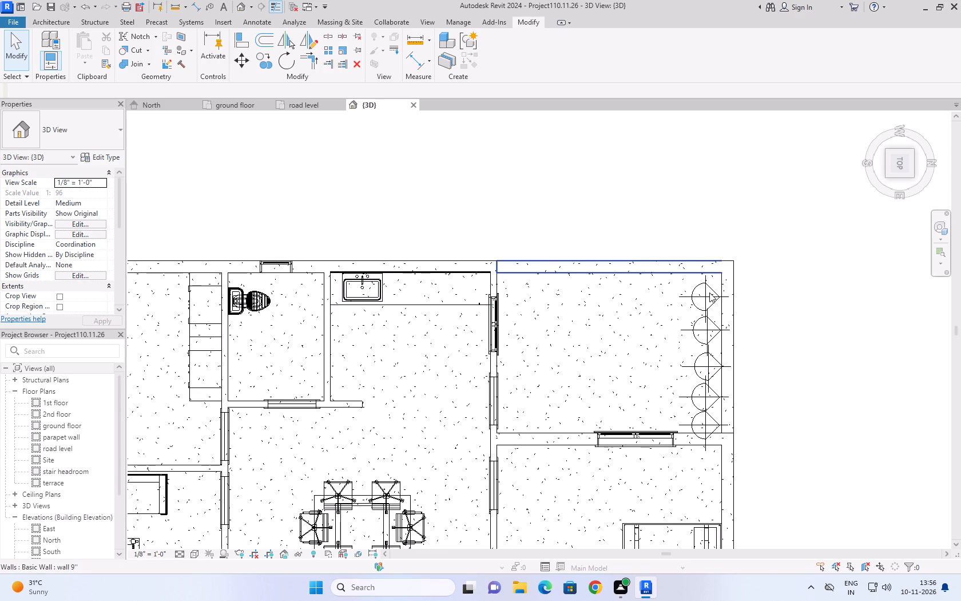
left_click_drag(709, 293, 708, 279)
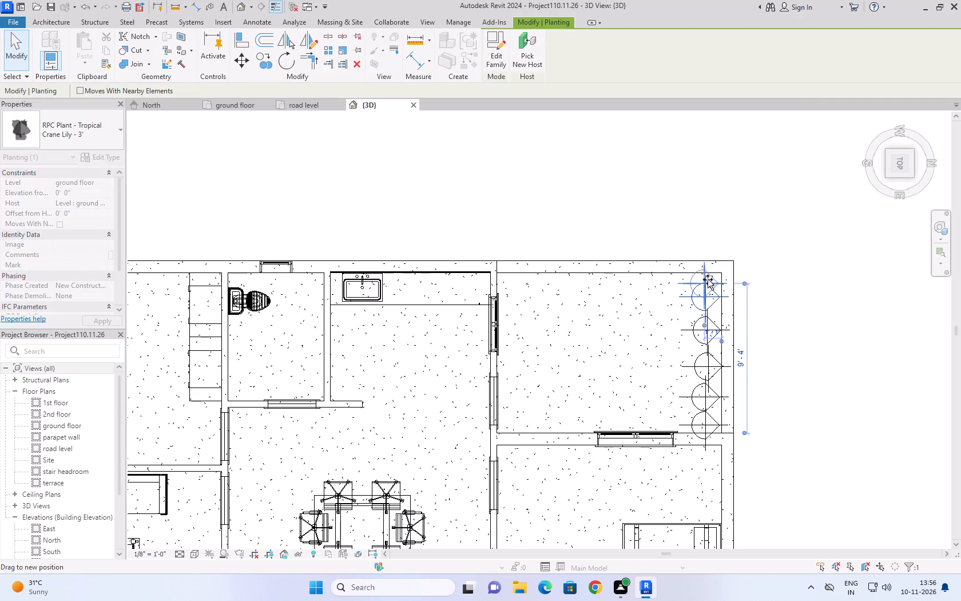
left_click_drag(708, 279, 708, 284)
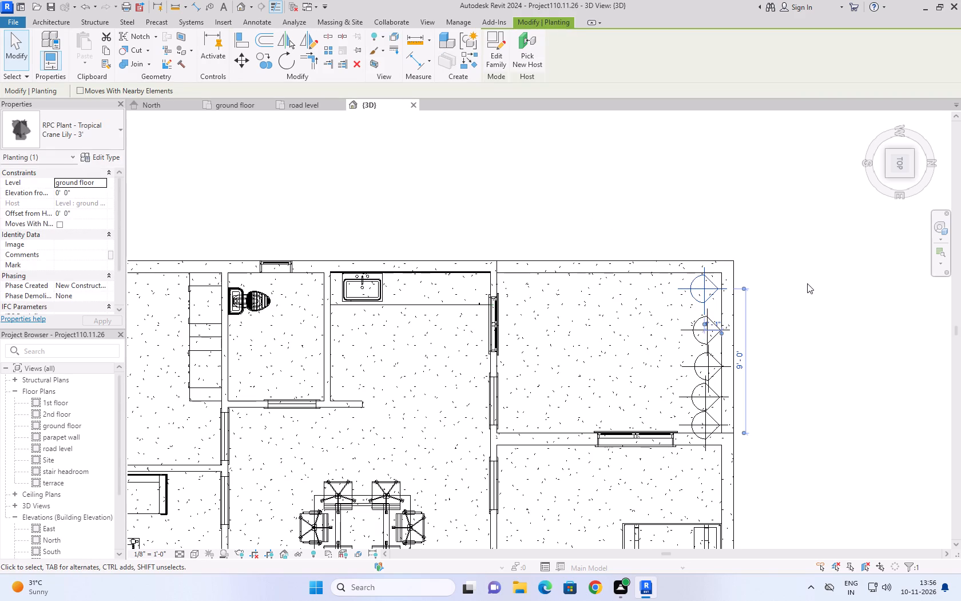
left_click(807, 283)
left_click_drag(709, 326, 710, 314)
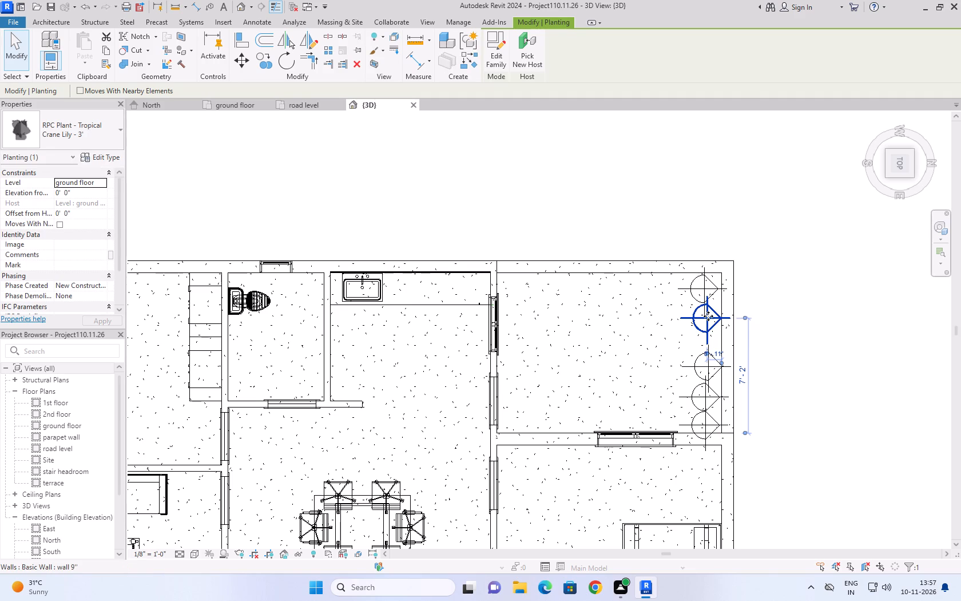
left_click_drag(708, 316, 708, 322)
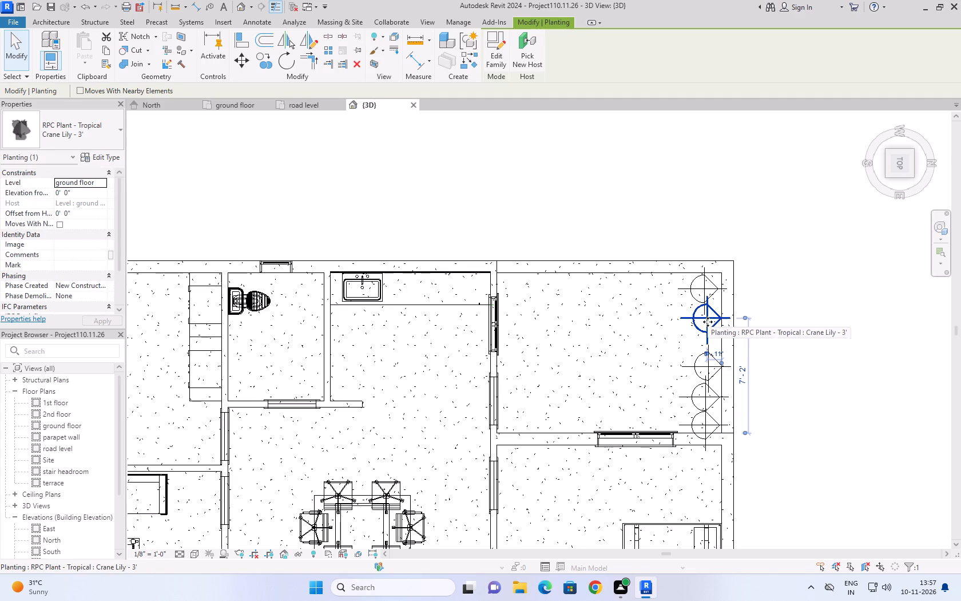
left_click_drag(708, 322, 711, 324)
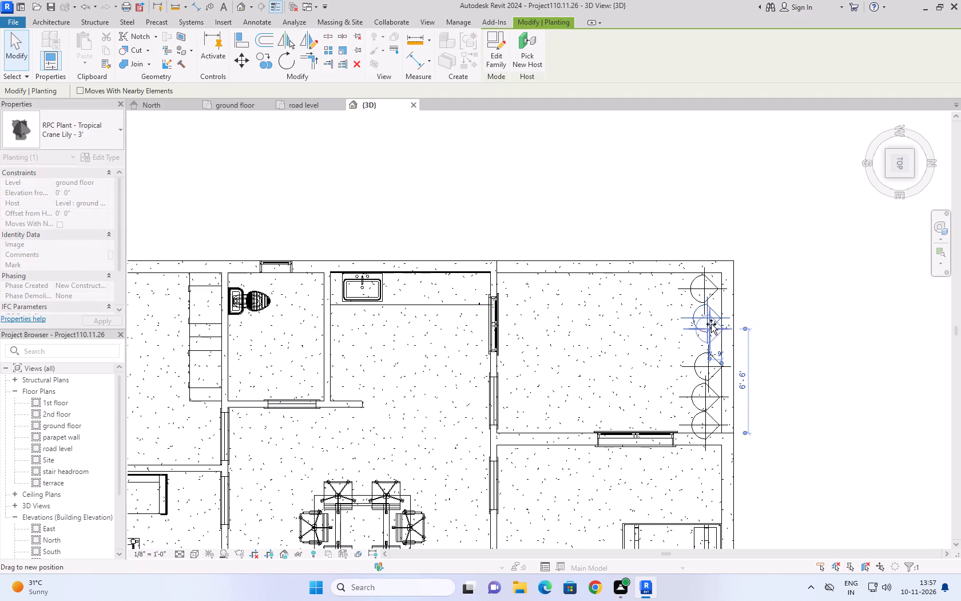
left_click_drag(711, 324, 709, 321)
left_click(788, 290)
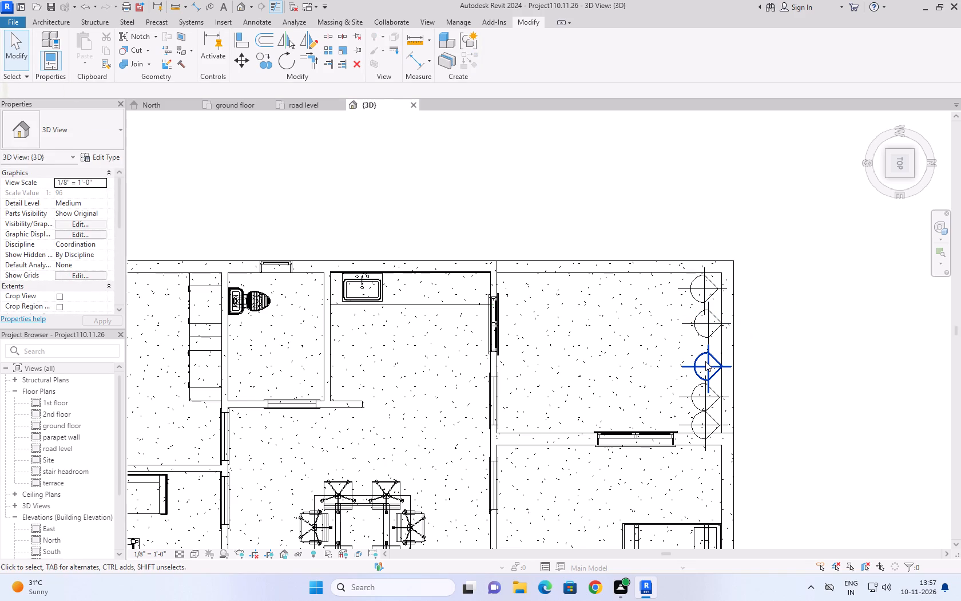
Shift the remaining three Crane Lily plants toward the side boundary wall, the last two about 2'-11" and 1'-4" from the bedroom wall.
left_click(705, 361)
left_click_drag(709, 365, 712, 358)
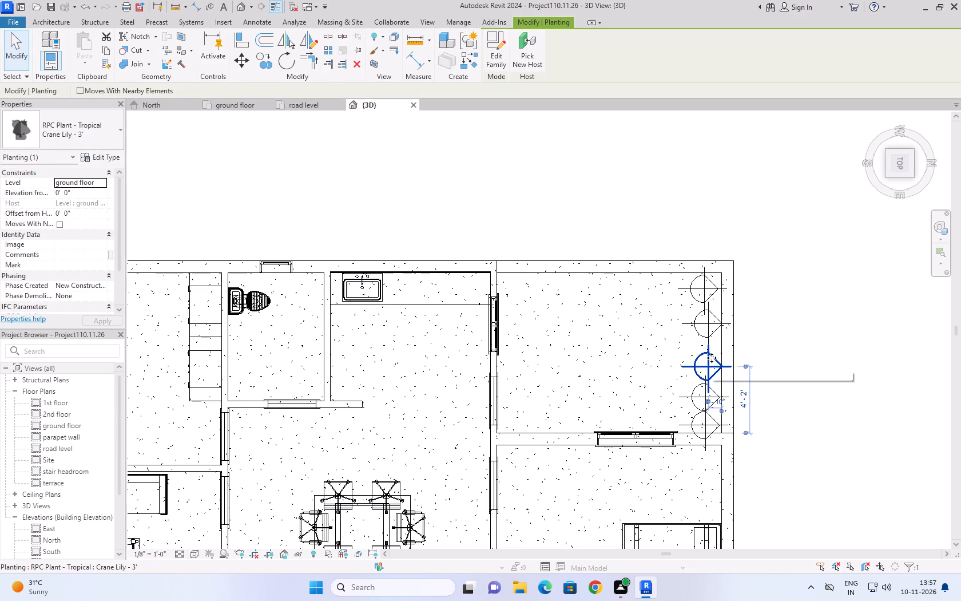
left_click_drag(712, 358, 709, 351)
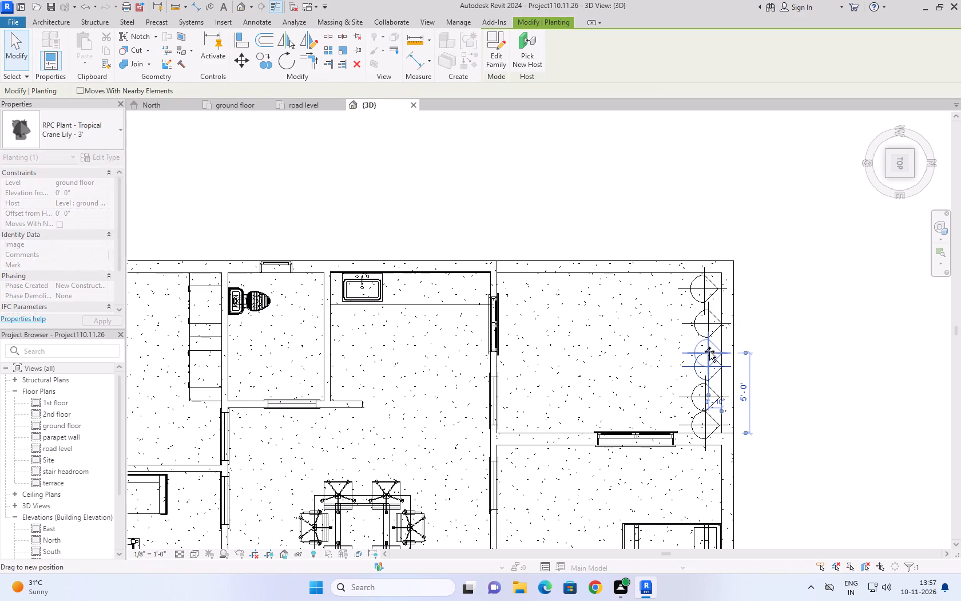
left_click_drag(709, 351, 709, 354)
left_click(767, 337)
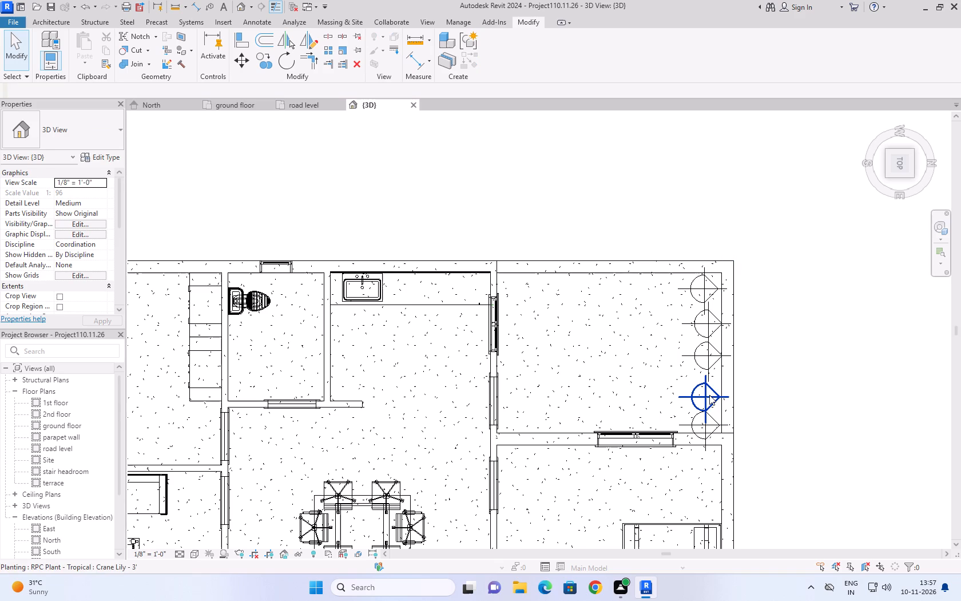
left_click(709, 395)
left_click_drag(705, 396, 708, 385)
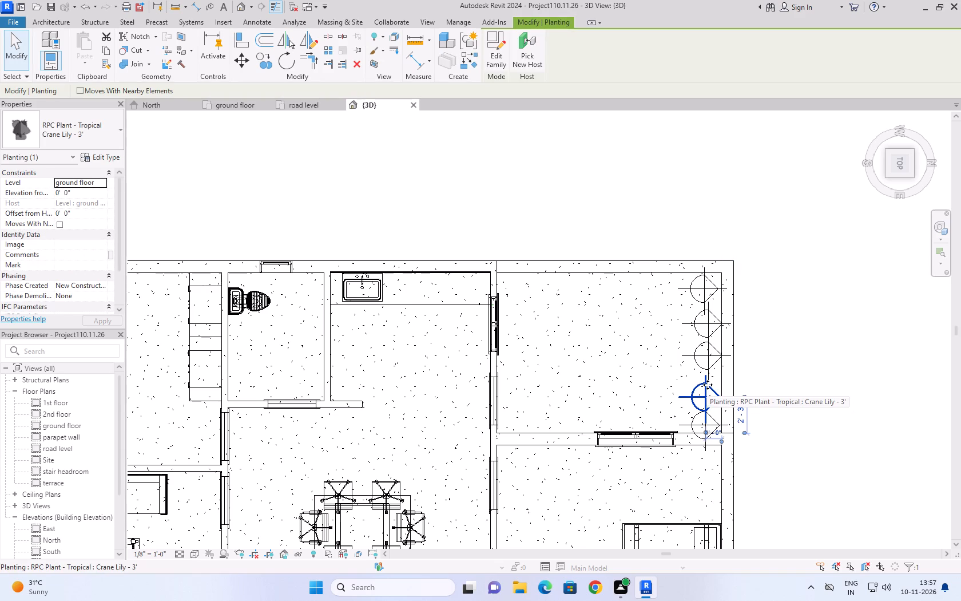
left_click_drag(708, 385, 708, 385)
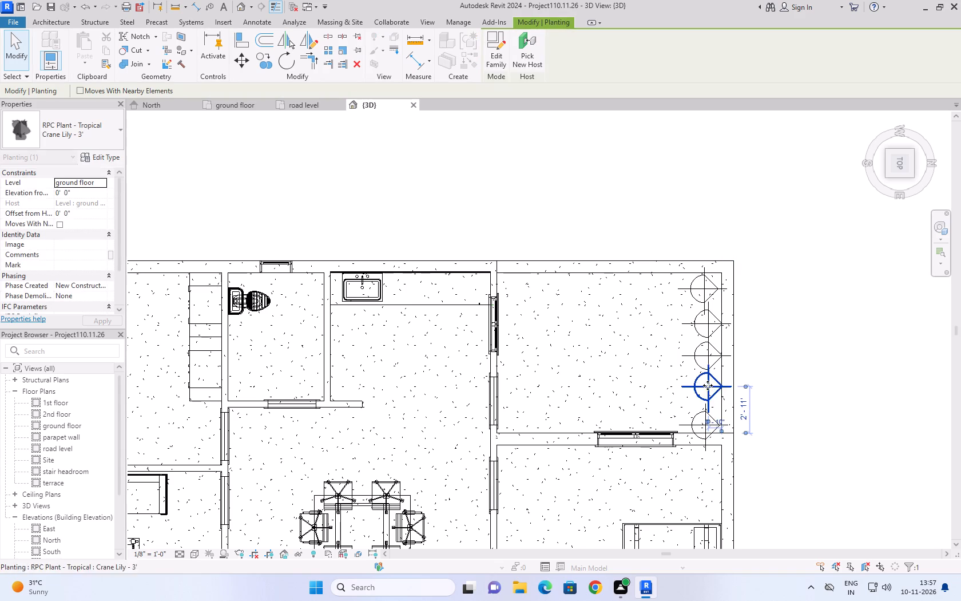
left_click(800, 361)
left_click(702, 421)
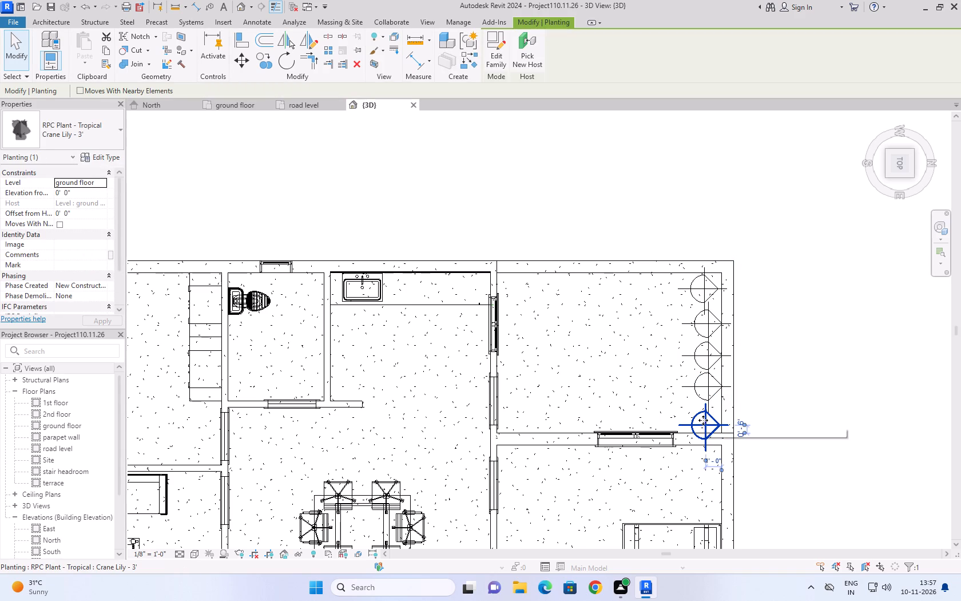
left_click_drag(704, 422, 708, 413)
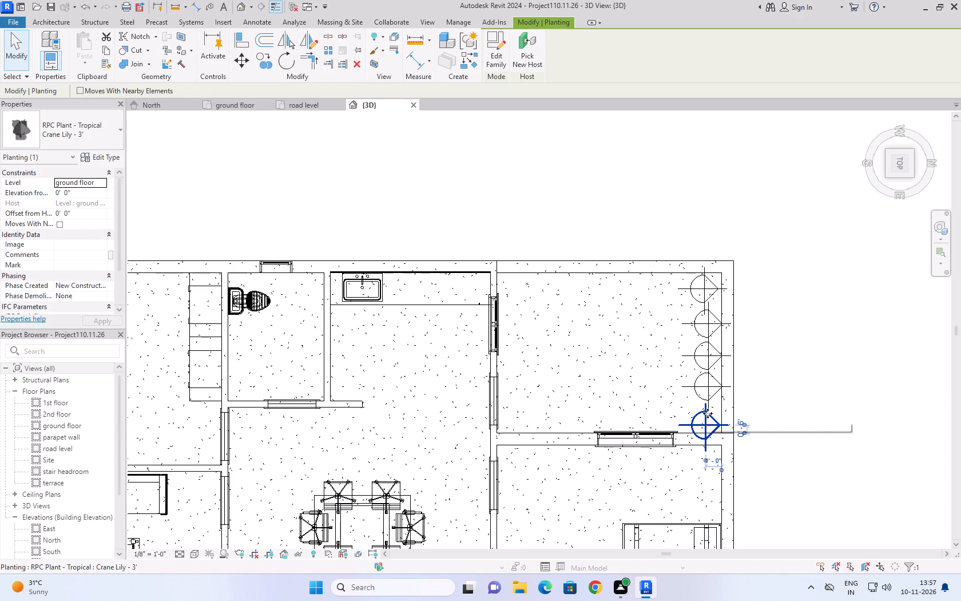
left_click_drag(708, 413, 707, 409)
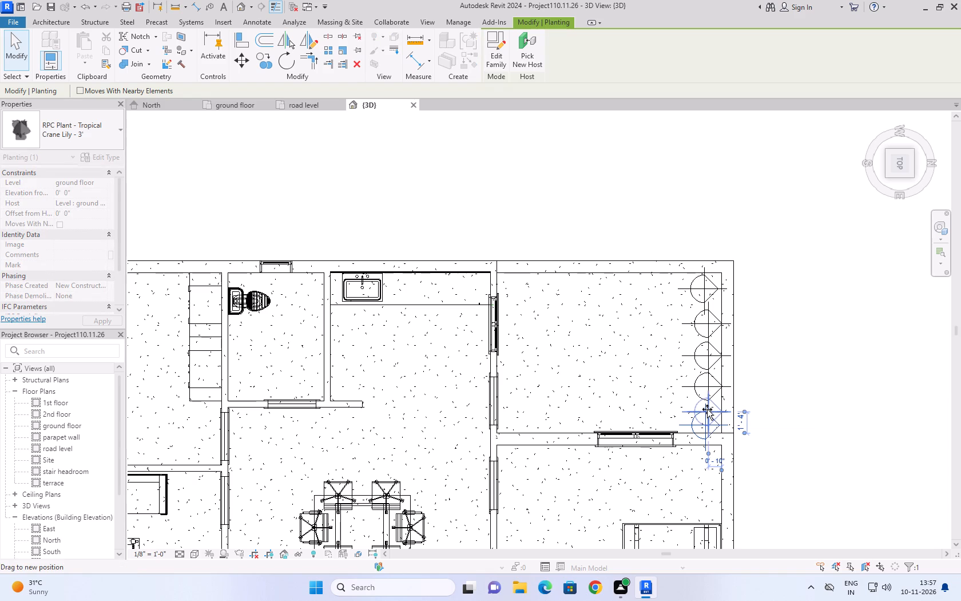
left_click_drag(707, 409, 705, 409)
left_click(859, 350)
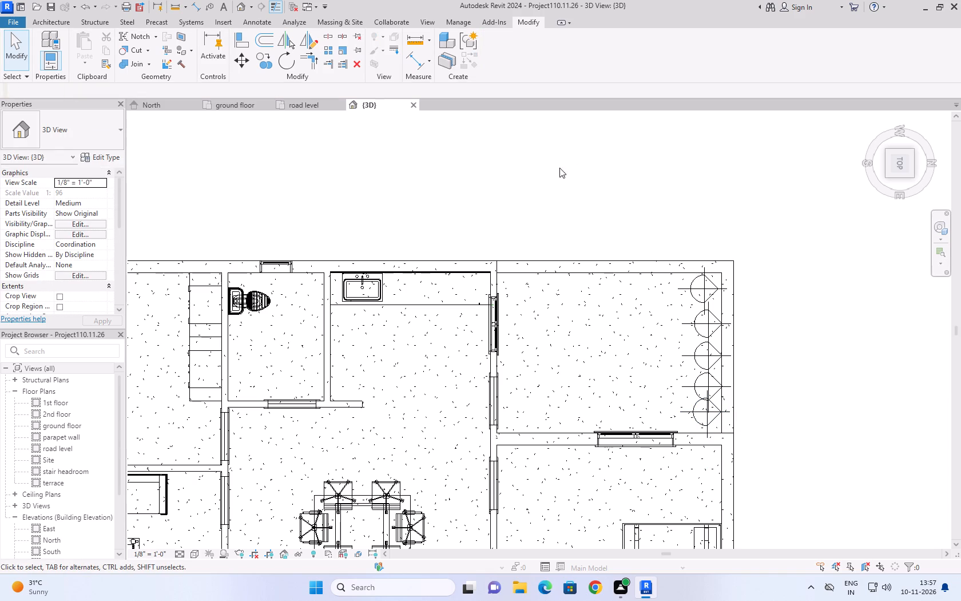
Return the 3D view to a front-right isometric orientation and set its visual style to Realistic.
left_click(307, 106)
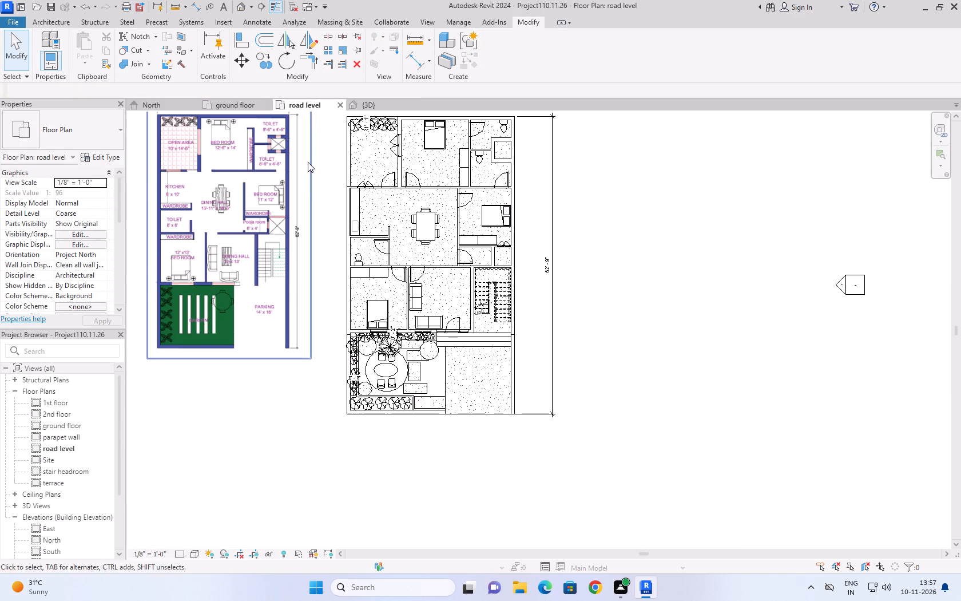
left_click(370, 102)
left_click(871, 125)
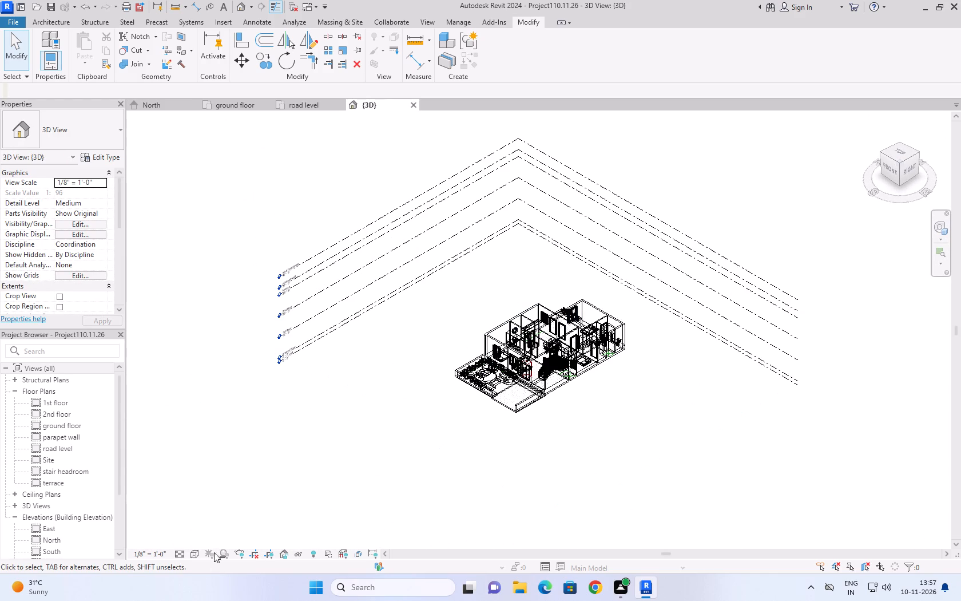
left_click(191, 557)
left_click(204, 541)
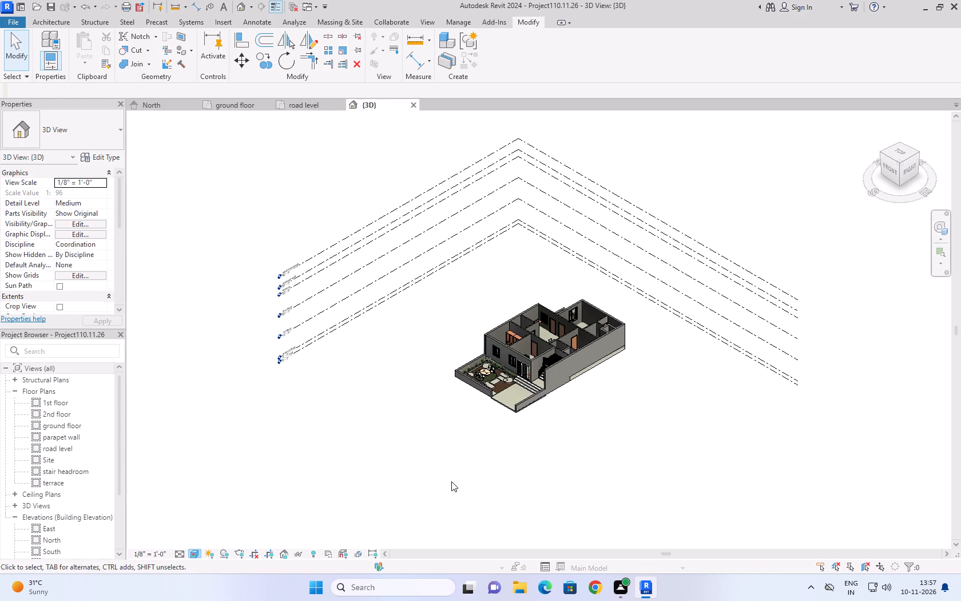
Examine the rear open area planting, side wall, front garden seating and parking front from all around the house.
middle_click_drag(580, 492, 372, 481, "shift")
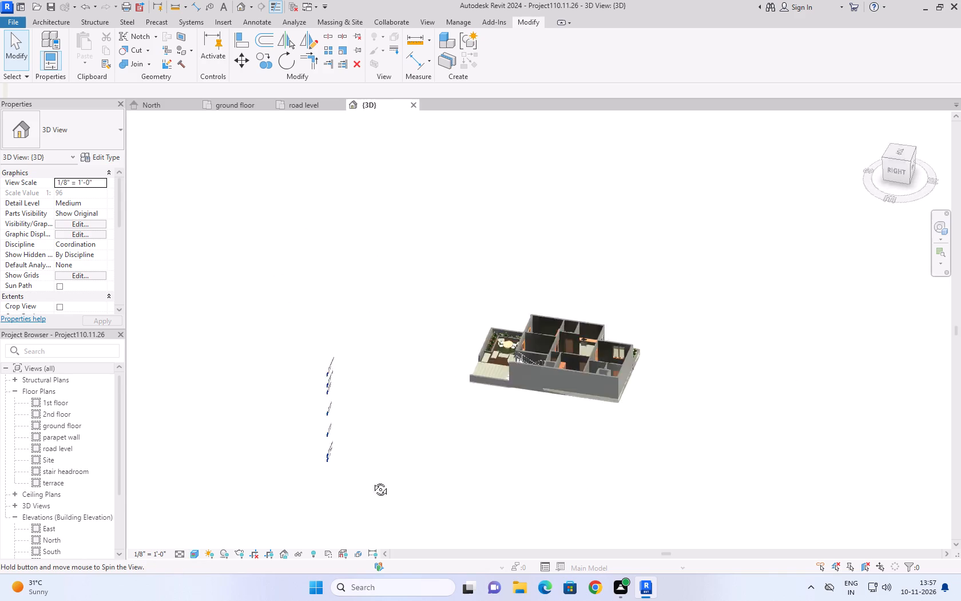
middle_click_drag(372, 481, 185, 449, "shift")
scroll(538, 413, "up", 6)
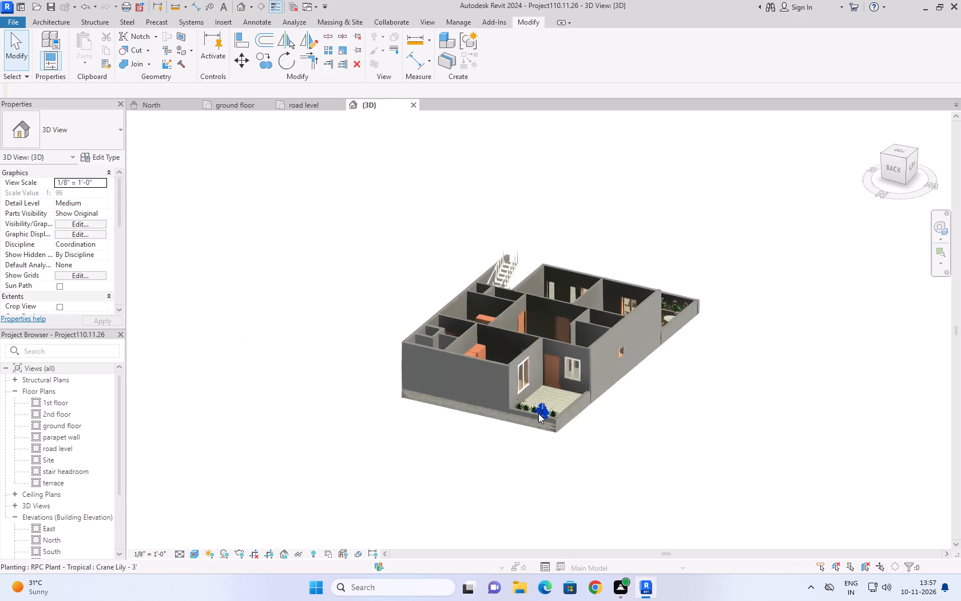
scroll(538, 413, "up", 6)
left_click(489, 495)
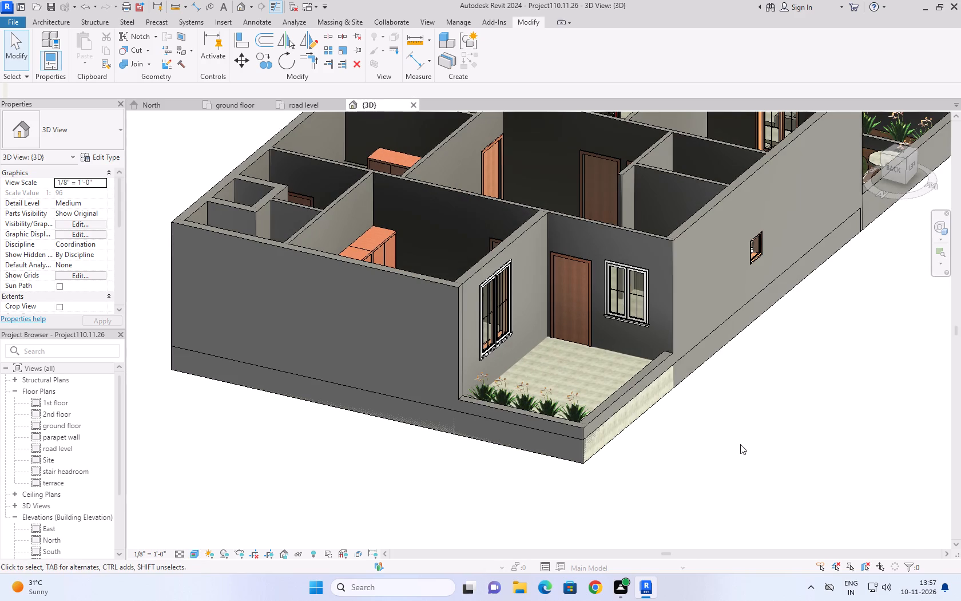
middle_click_drag(742, 441, 599, 522, "shift")
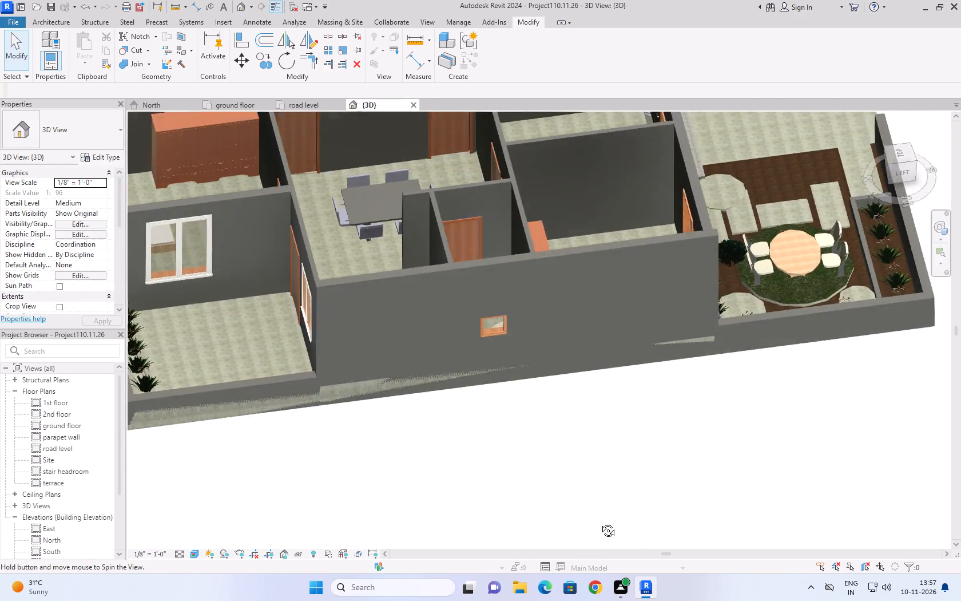
middle_click_drag(599, 522, 420, 491, "shift")
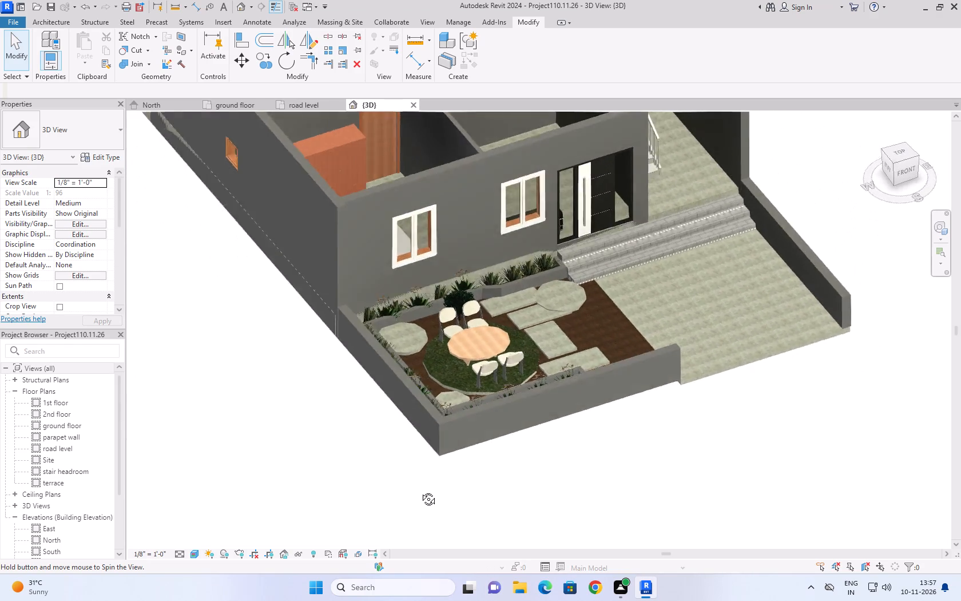
middle_click_drag(420, 491, 223, 442, "shift")
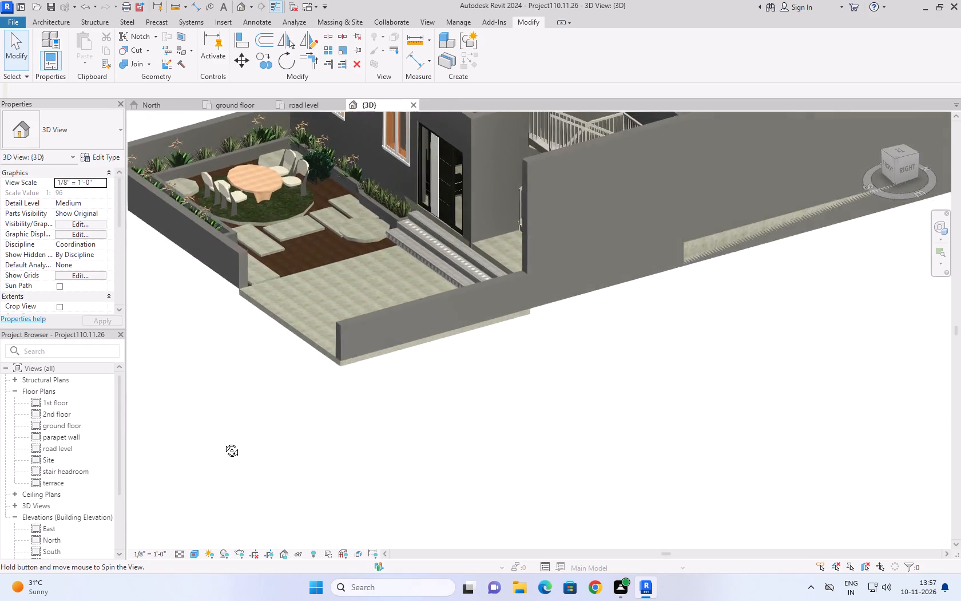
middle_click_drag(223, 442, 209, 413, "shift")
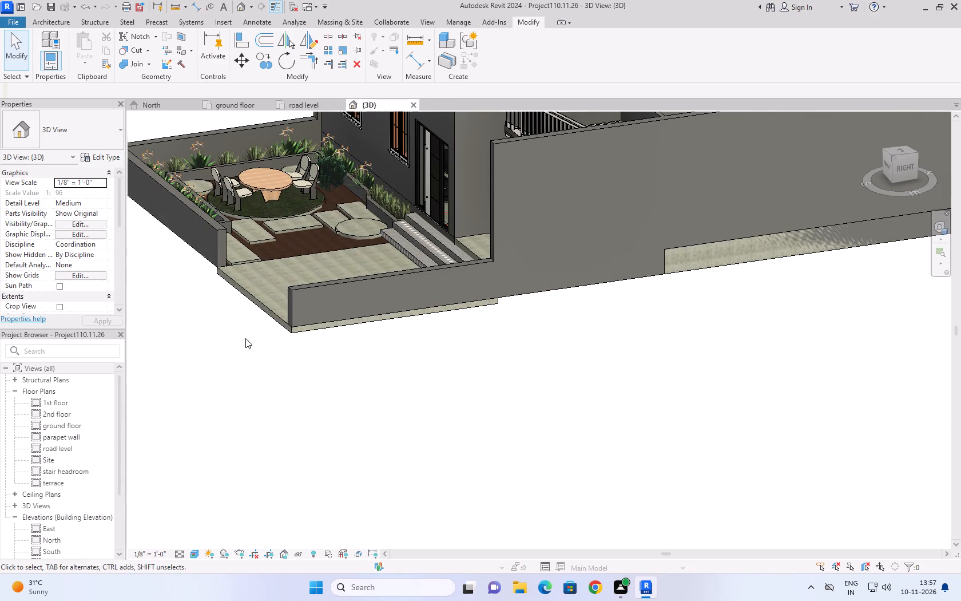
Examine the front garden seating, planting and paving layout in the road level and ground floor plans.
left_click(281, 110)
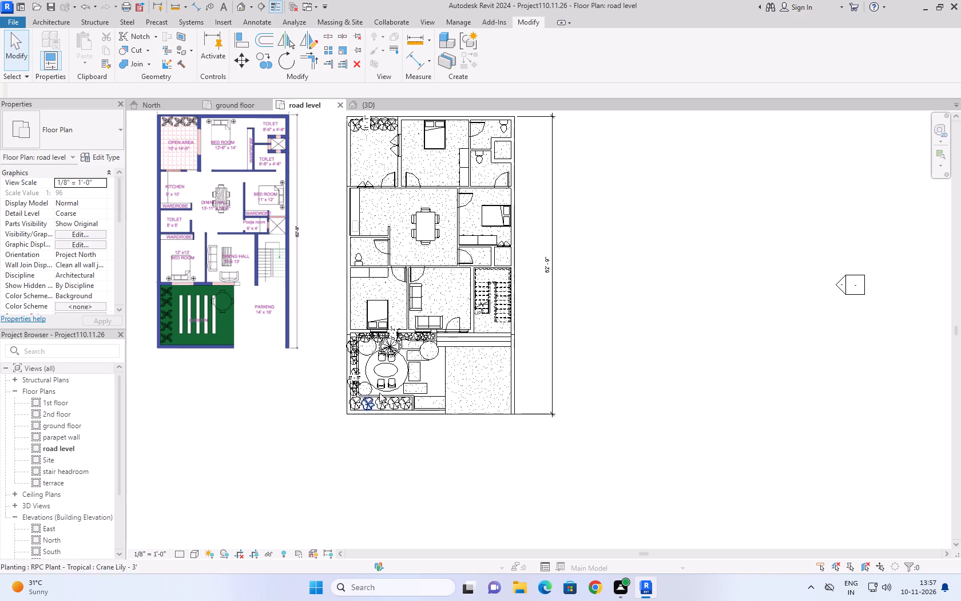
scroll(415, 401, "up", 3)
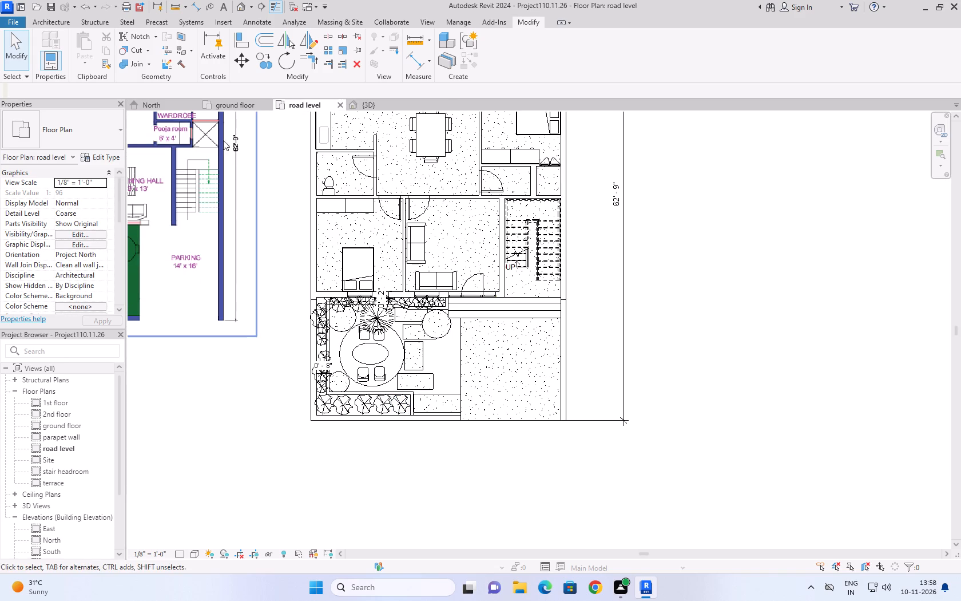
left_click(152, 108)
left_click(220, 108)
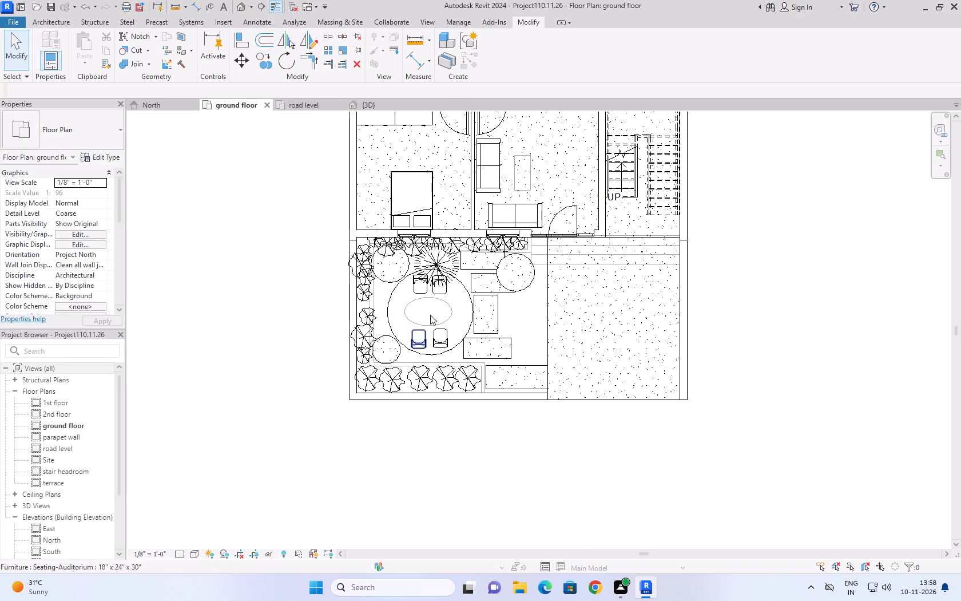
scroll(319, 212, "up", 4)
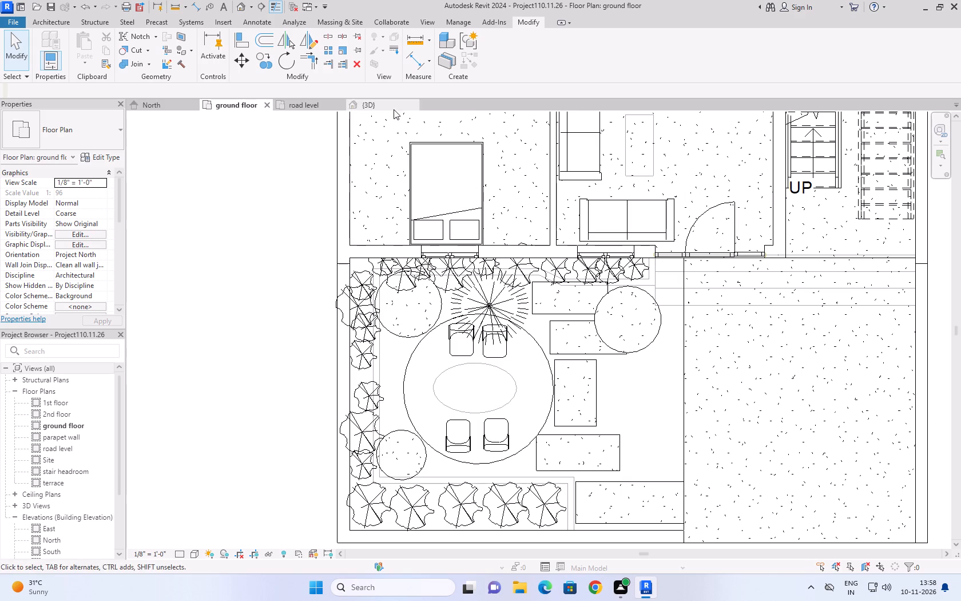
left_click(62, 18)
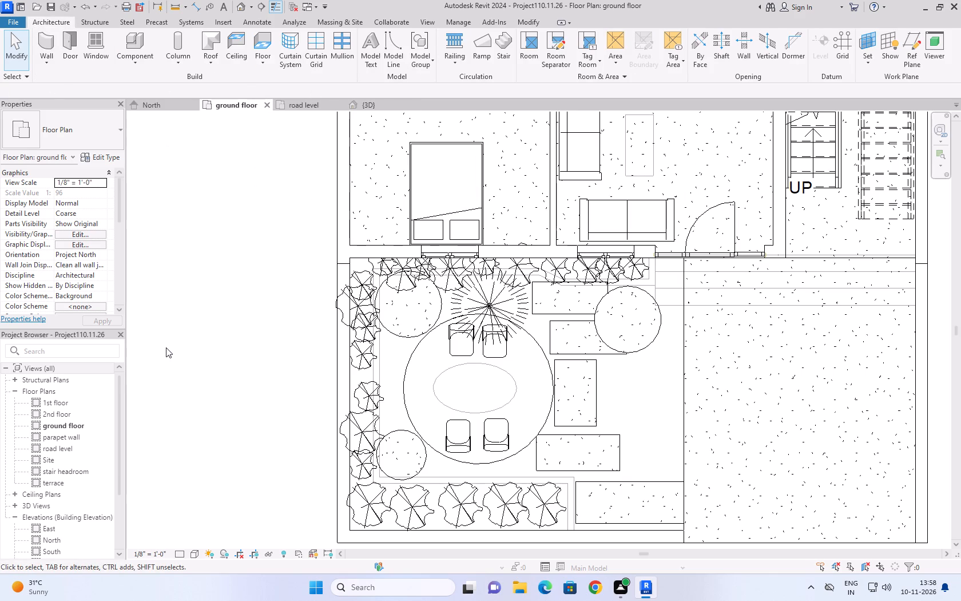
scroll(163, 212, "down", 4)
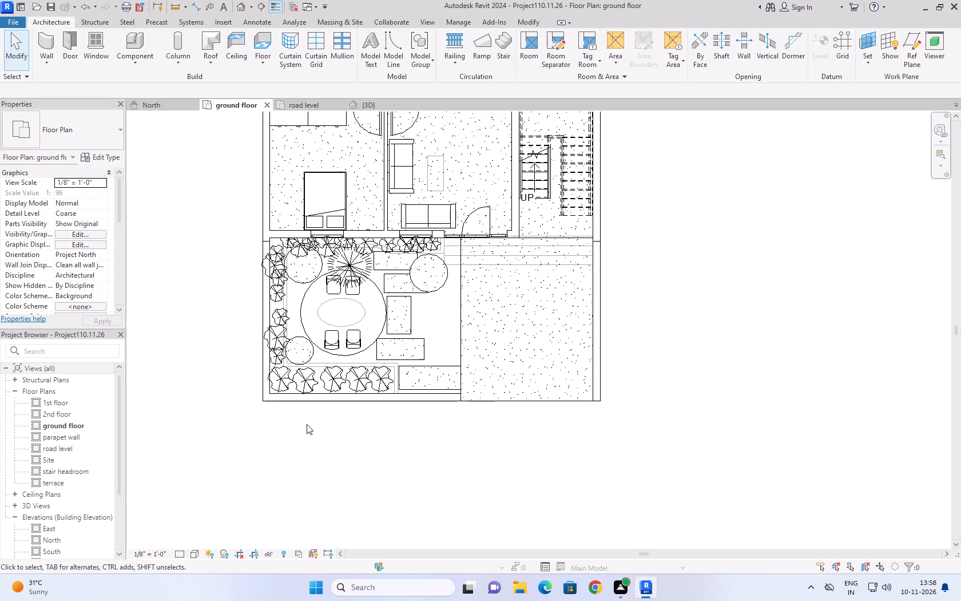
scroll(293, 329, "up", 4)
scroll(319, 279, "up", 3)
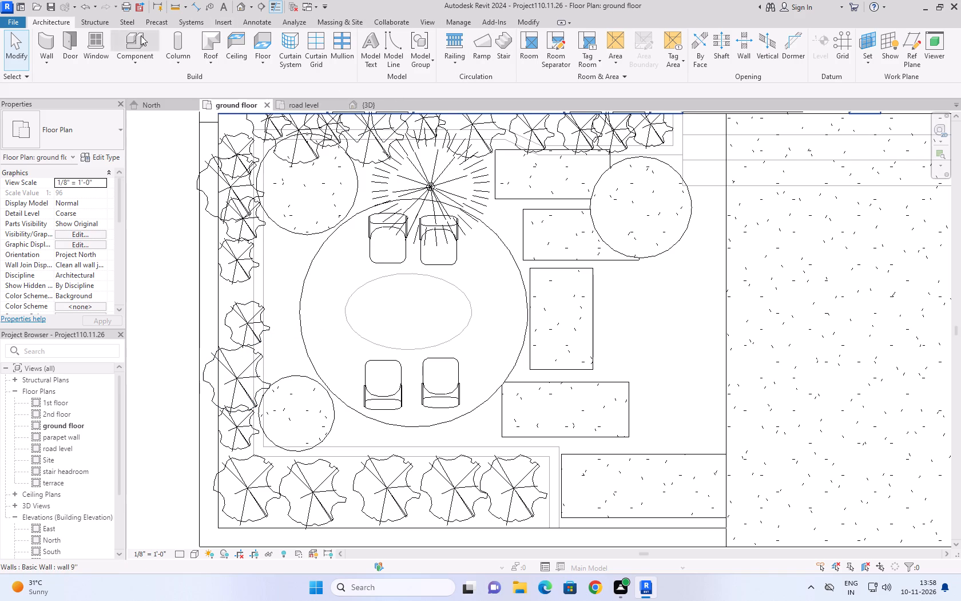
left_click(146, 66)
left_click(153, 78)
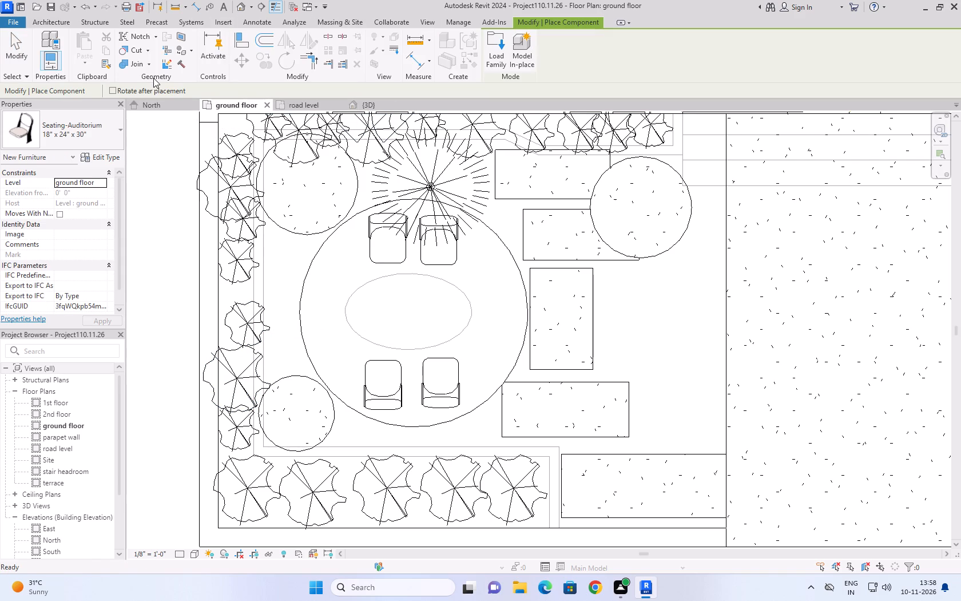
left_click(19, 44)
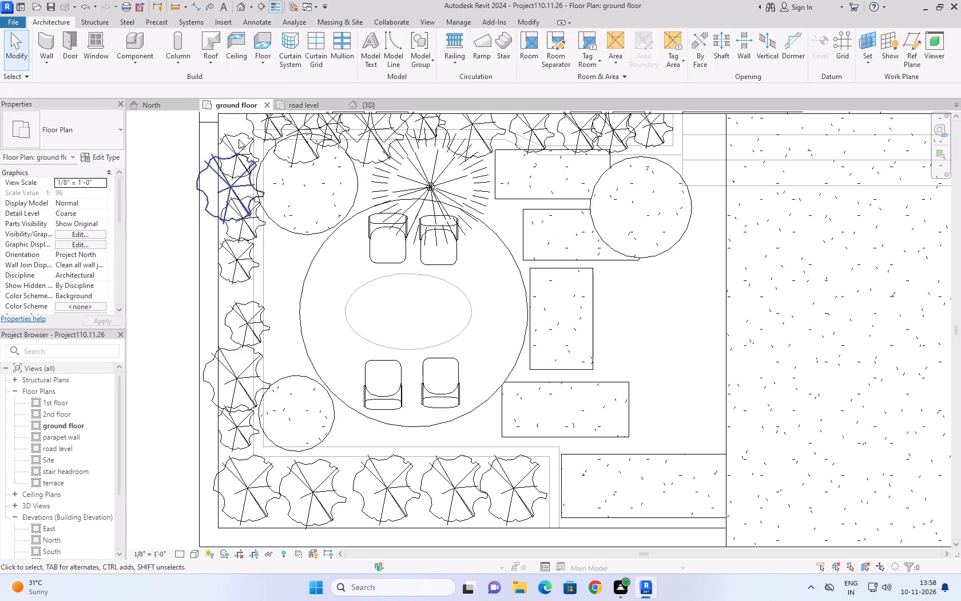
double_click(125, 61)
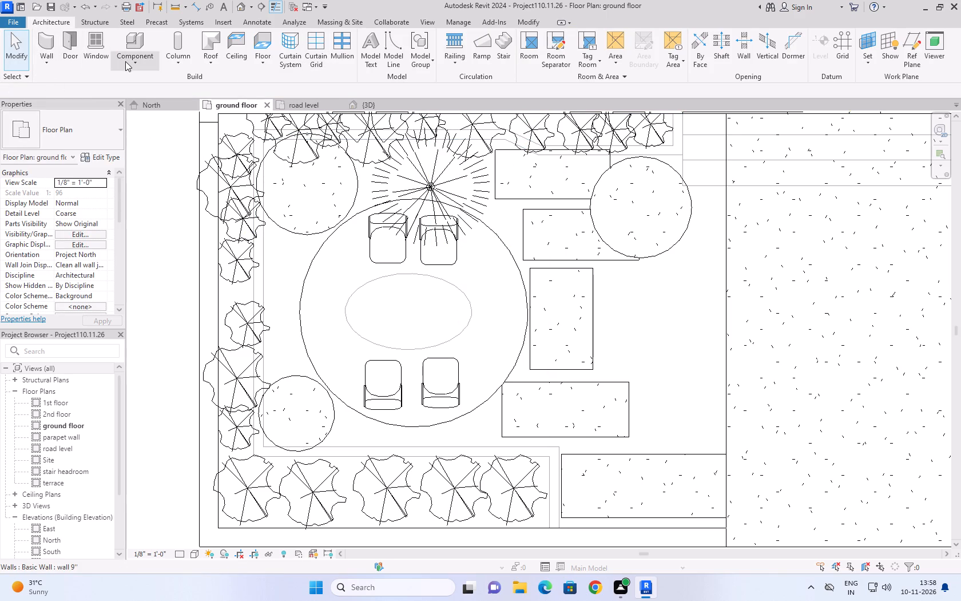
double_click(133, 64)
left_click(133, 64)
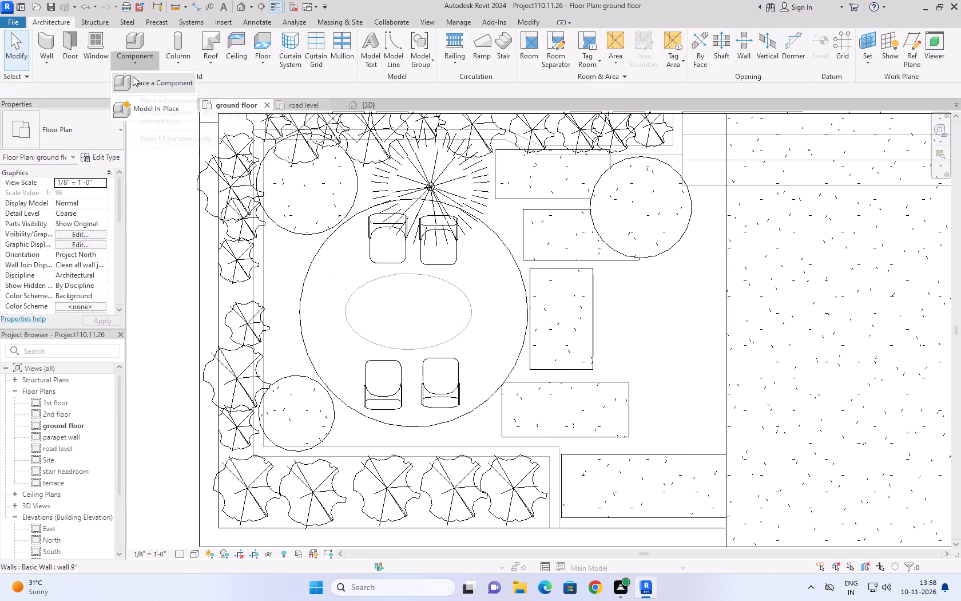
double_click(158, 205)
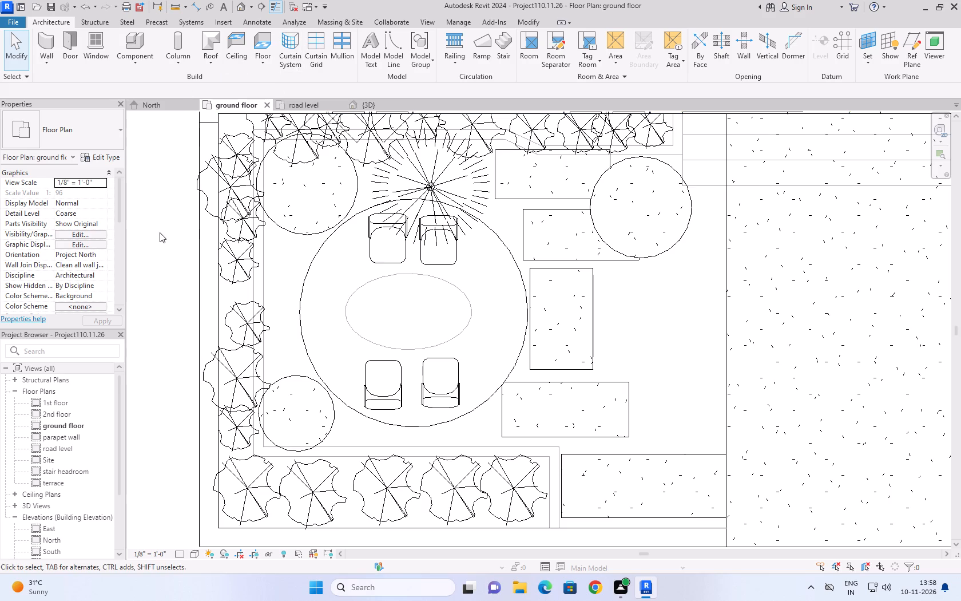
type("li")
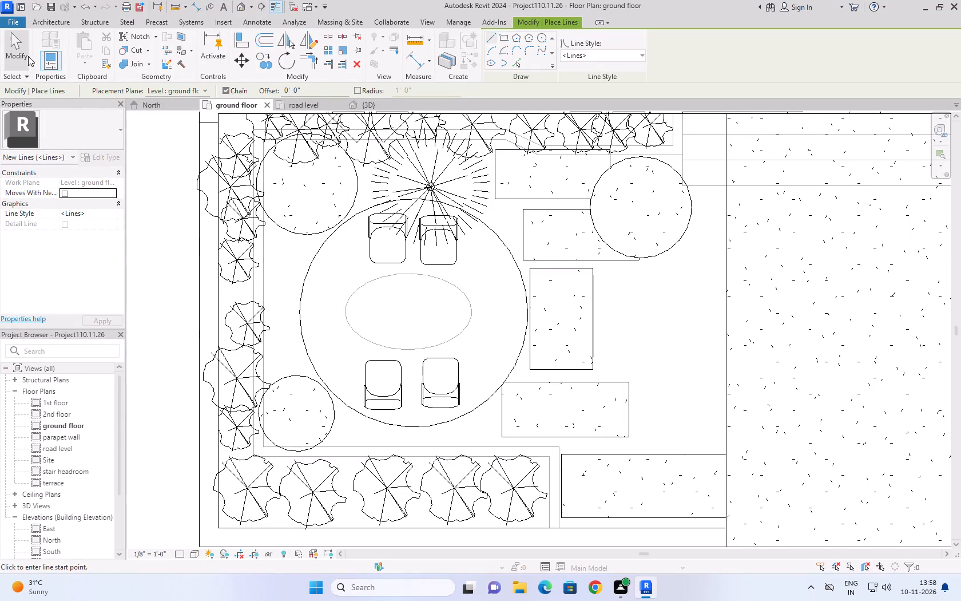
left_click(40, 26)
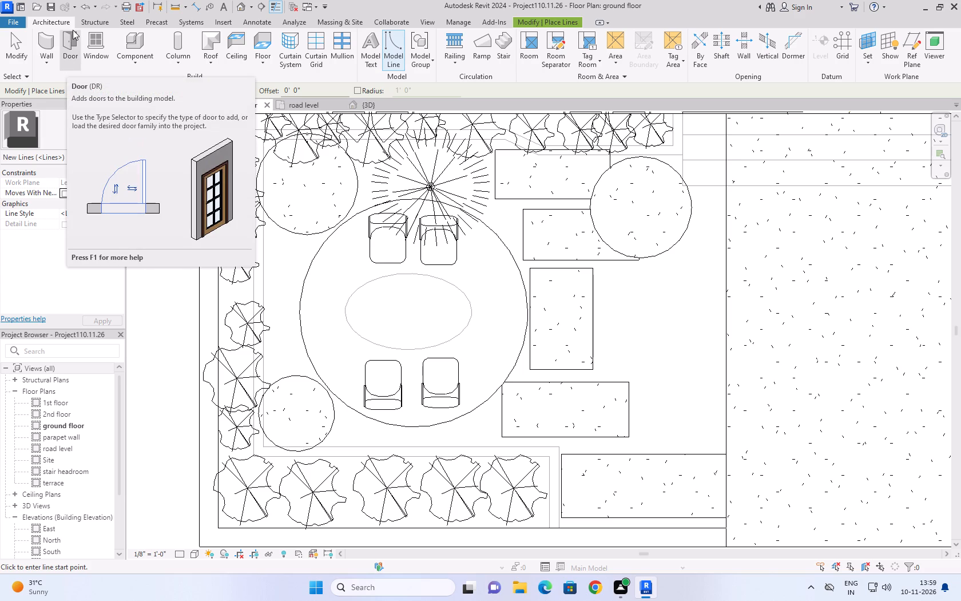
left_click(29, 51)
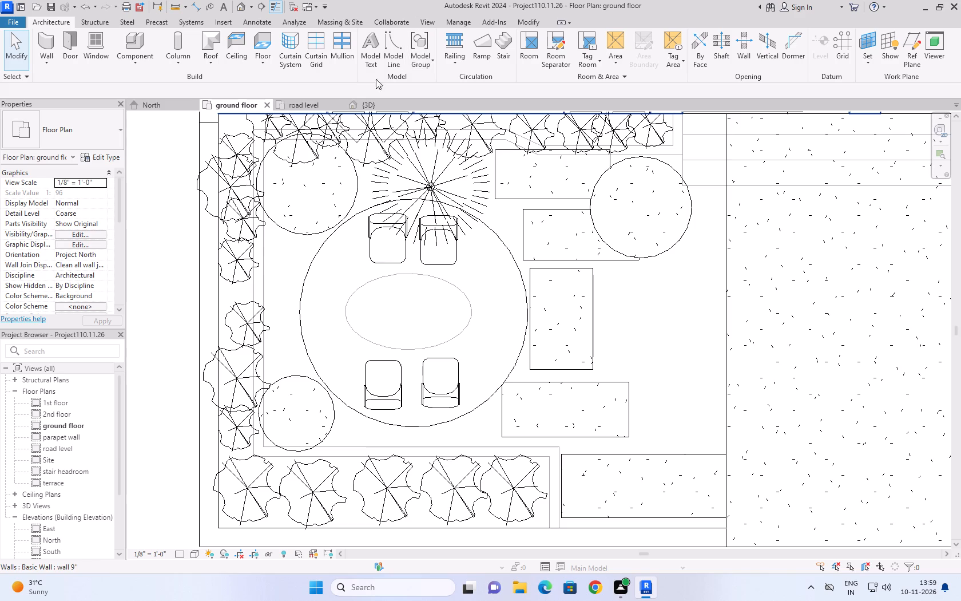
In the road level plan, sketch a small tilted model-line ellipse beneath the round entrance paver, with half-axes about 0'-8" and 0'-5".
left_click(392, 50)
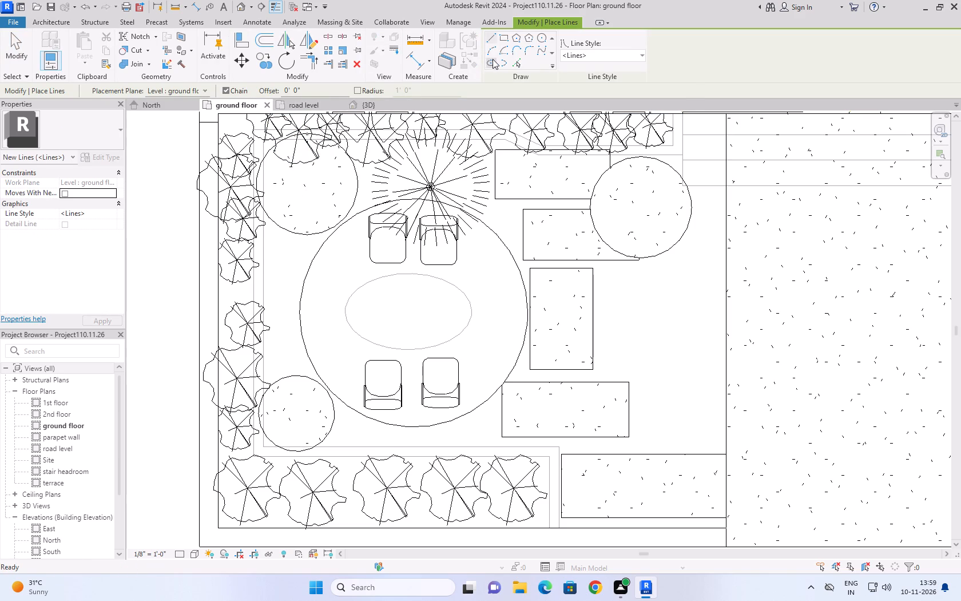
left_click(493, 59)
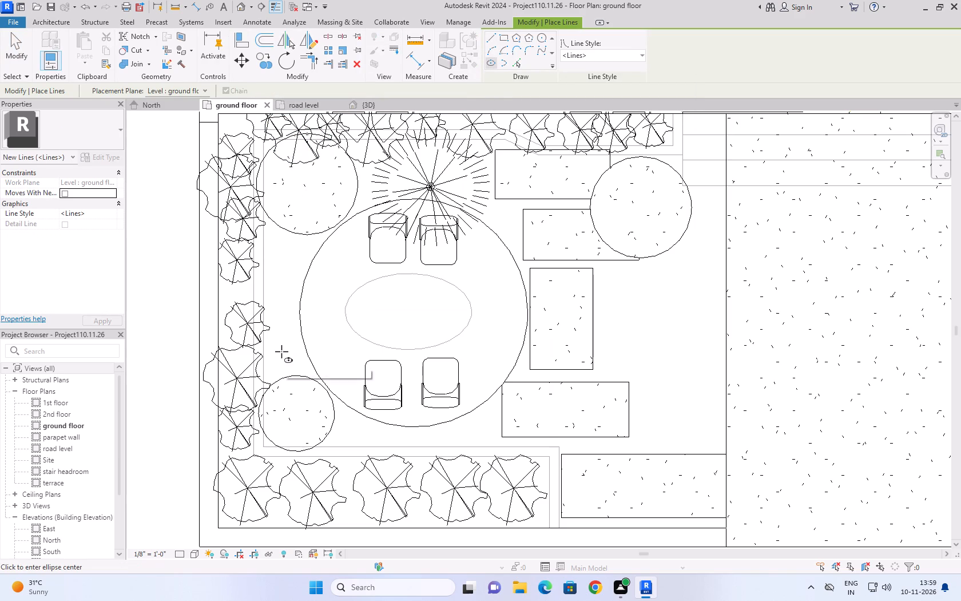
left_click(302, 105)
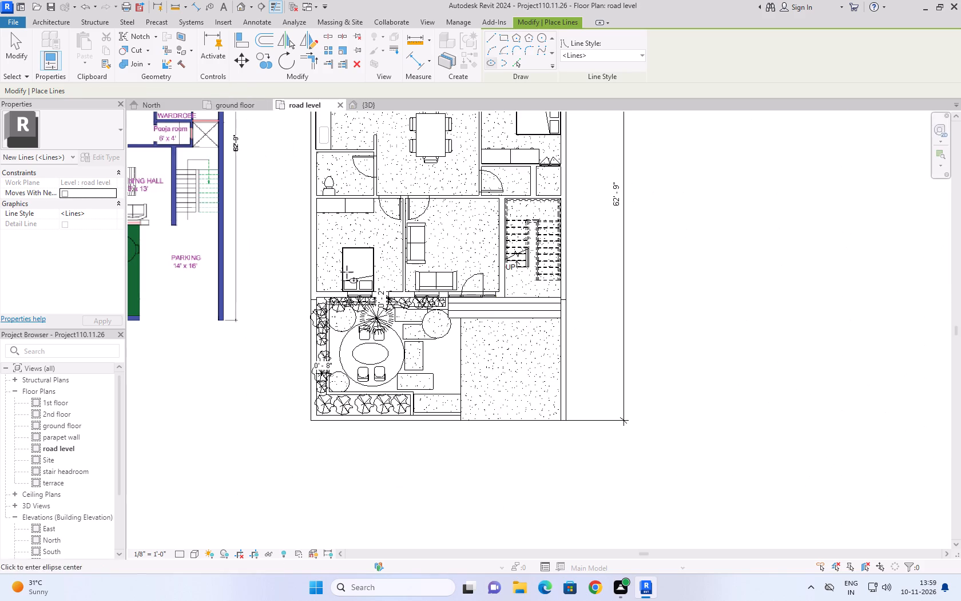
scroll(350, 393, "up", 4)
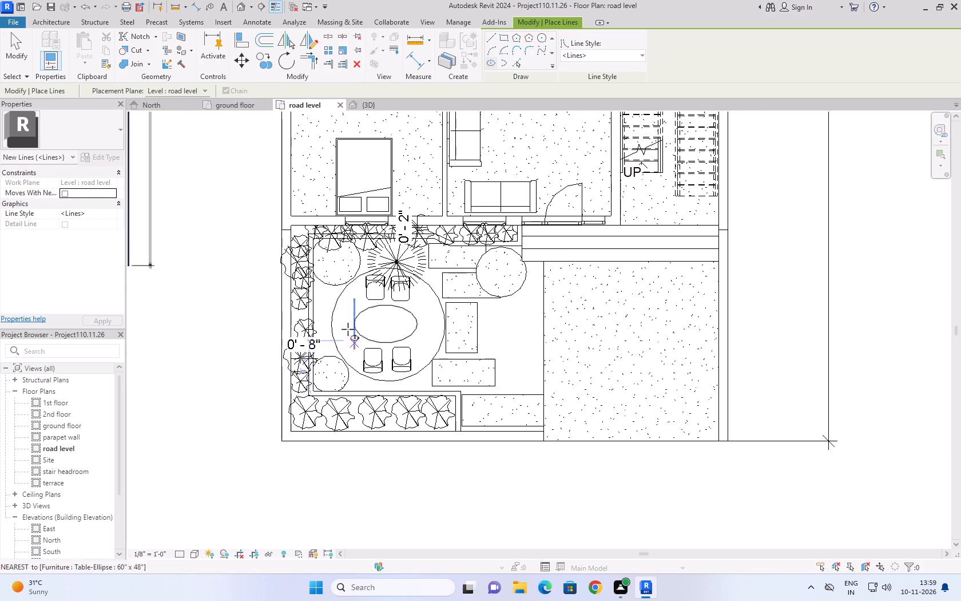
scroll(468, 334, "up", 4)
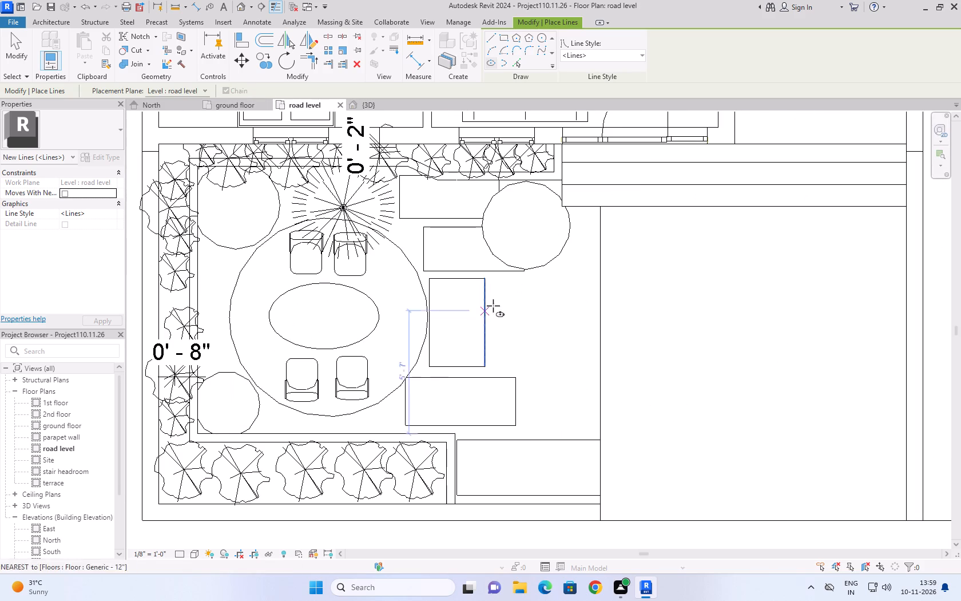
left_click(506, 278)
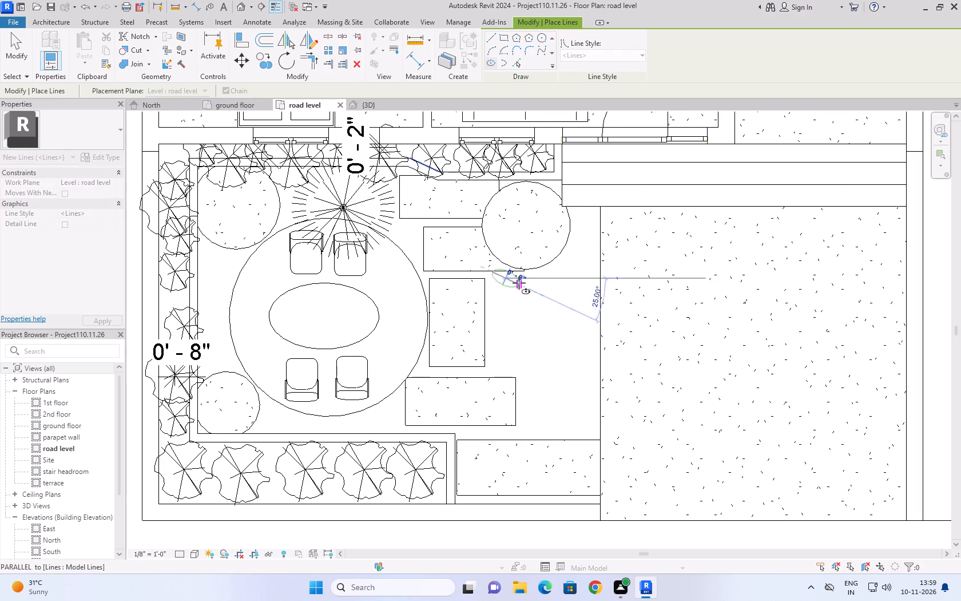
left_click(518, 288)
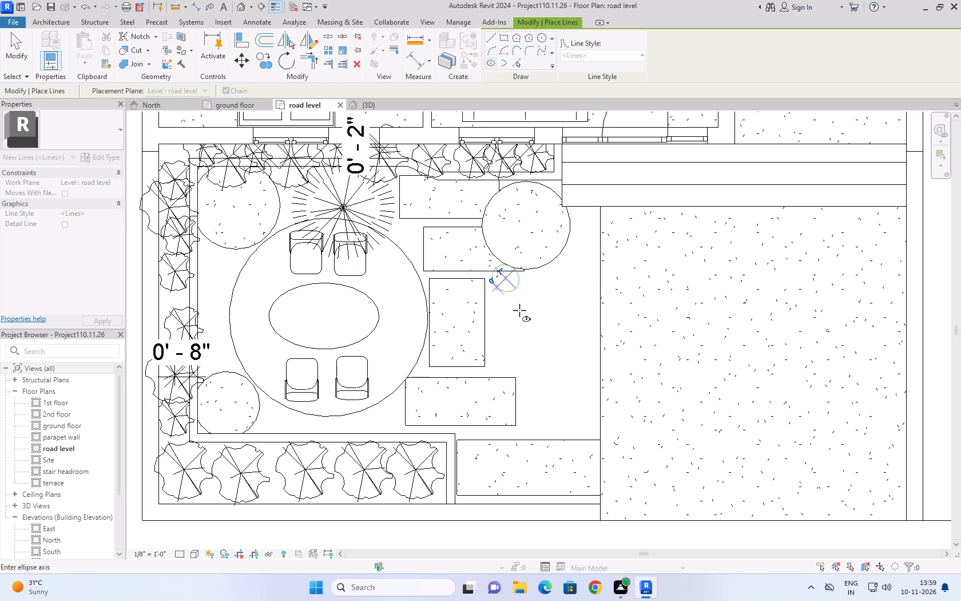
left_click(525, 310)
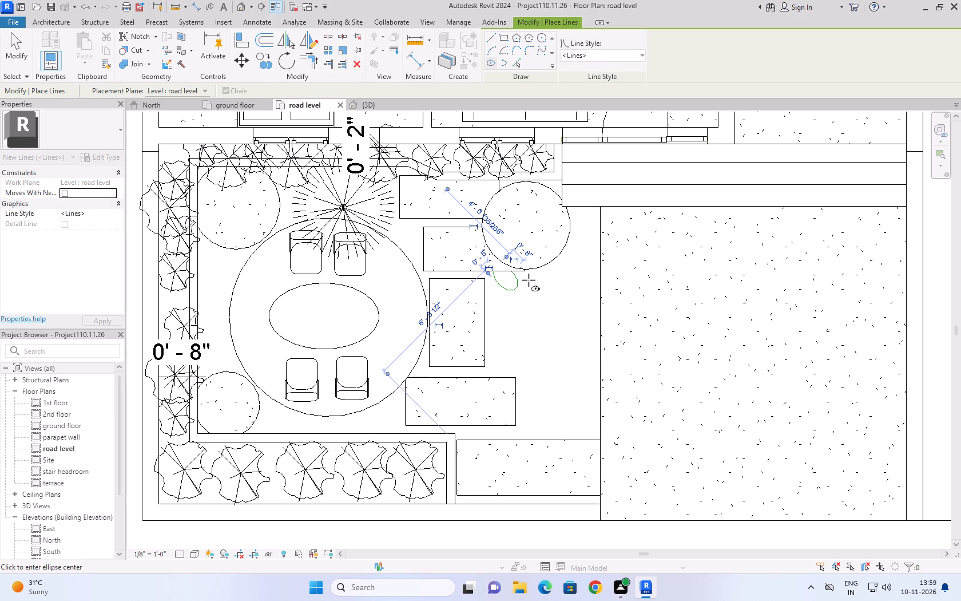
double_click(529, 280)
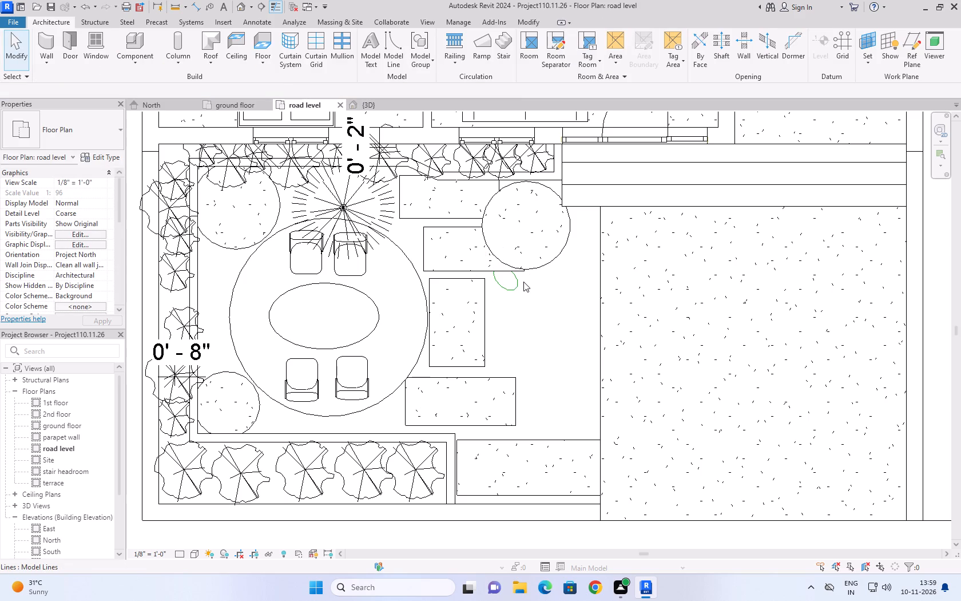
double_click(516, 290)
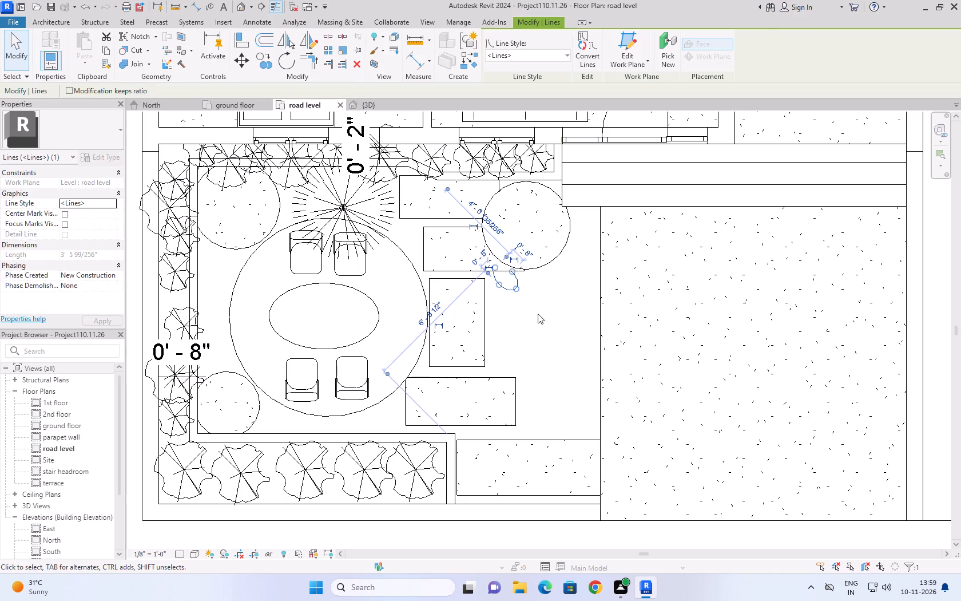
double_click(538, 314)
Sketch a second tilted model-line ellipse beside the first, on its parking side, with a long half-axis of about 0'-11".
left_click(398, 46)
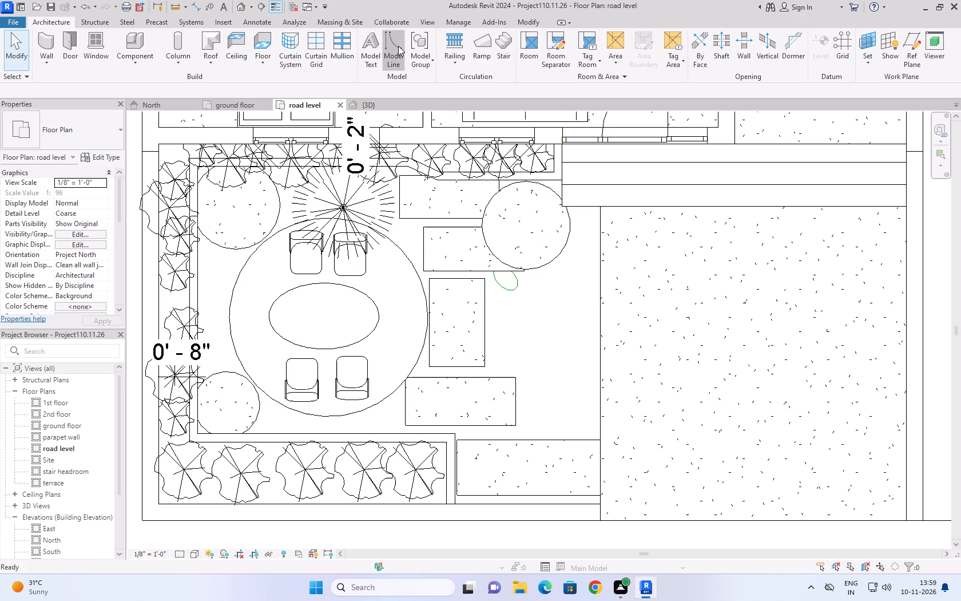
left_click(486, 64)
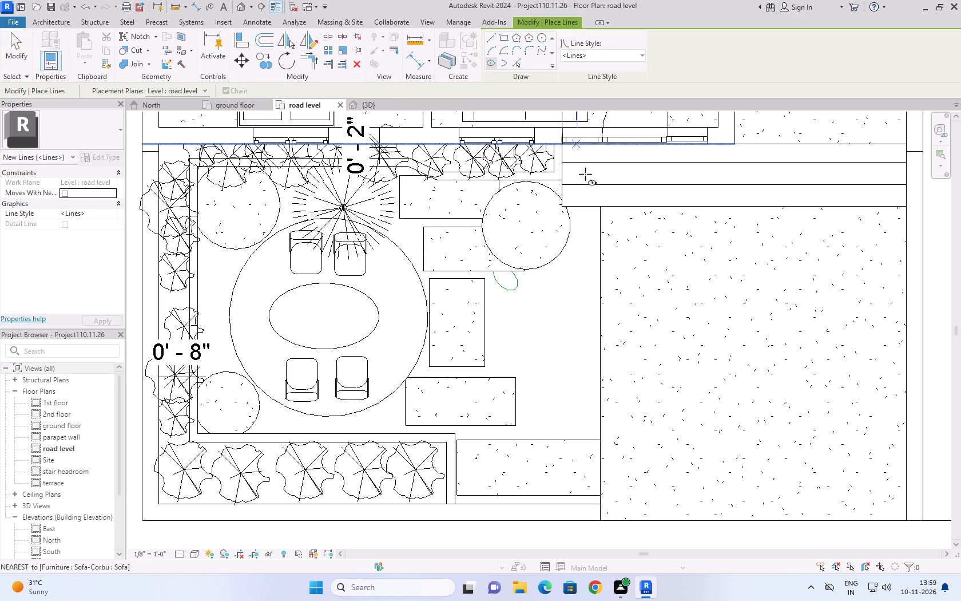
left_click(529, 283)
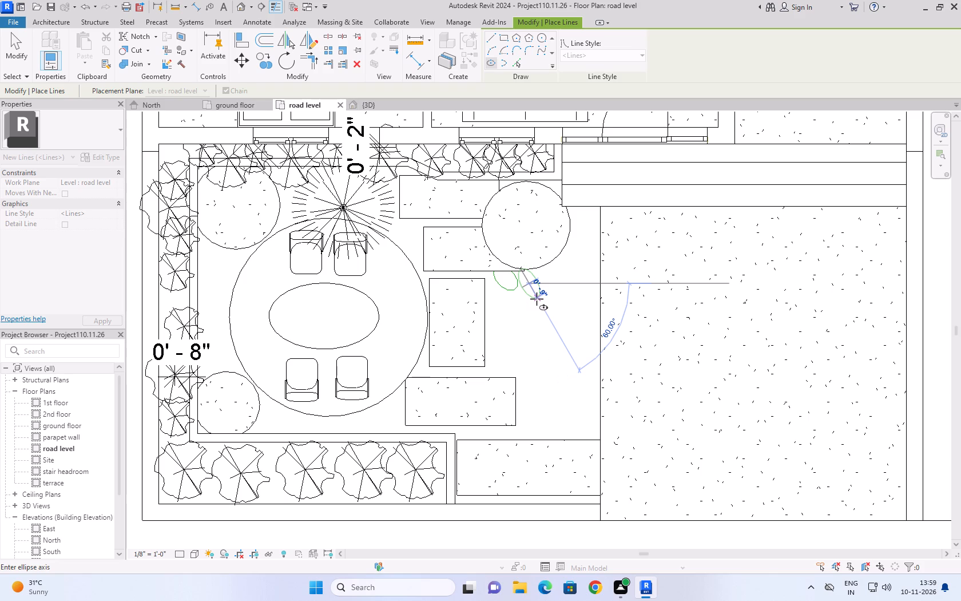
left_click(537, 302)
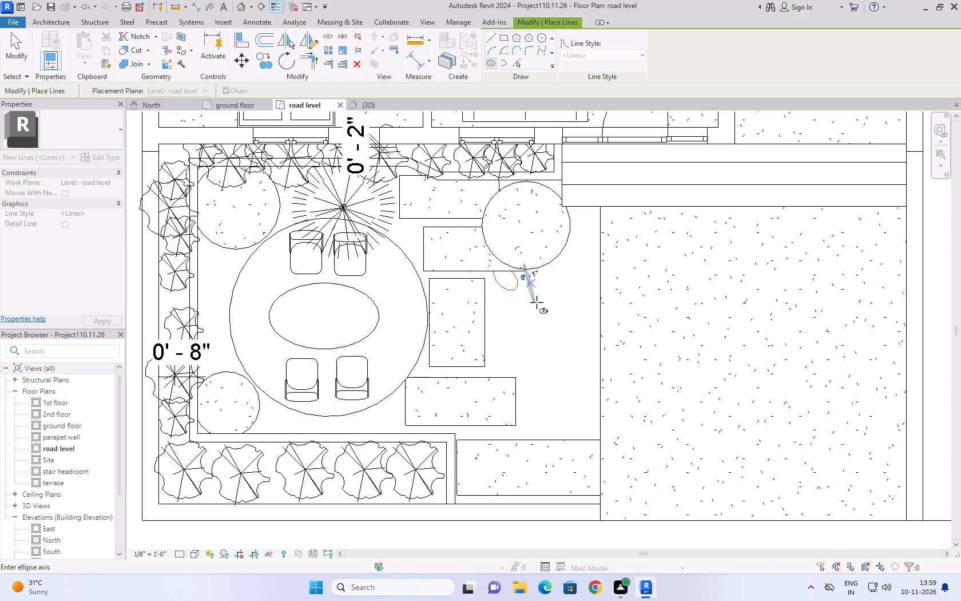
left_click(543, 303)
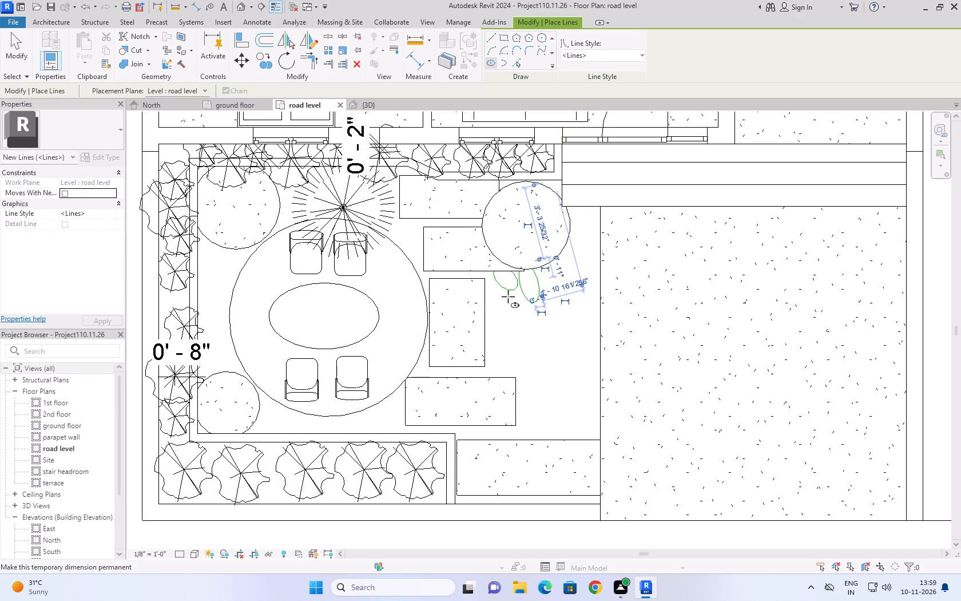
Sketch a third, larger tilted model-line ellipse overlapping the first one, beside the upright rectangular paver.
left_click_drag(499, 298, 505, 310)
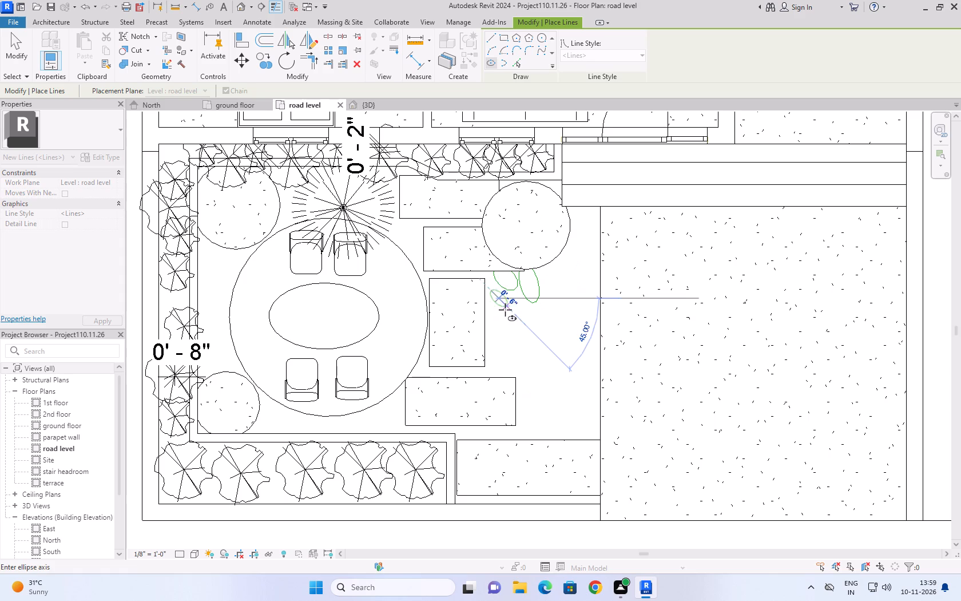
left_click_drag(505, 310, 512, 325)
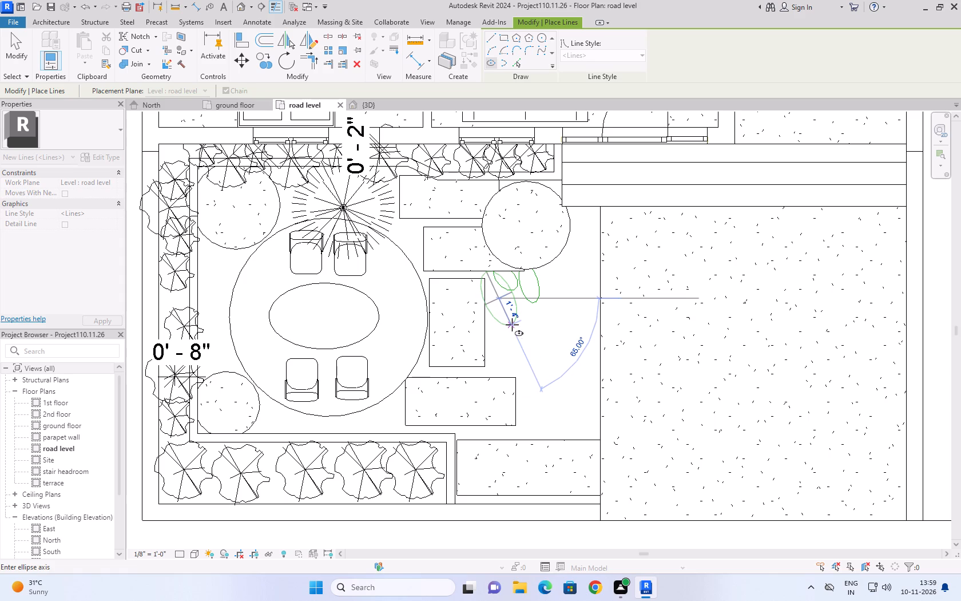
left_click(514, 321)
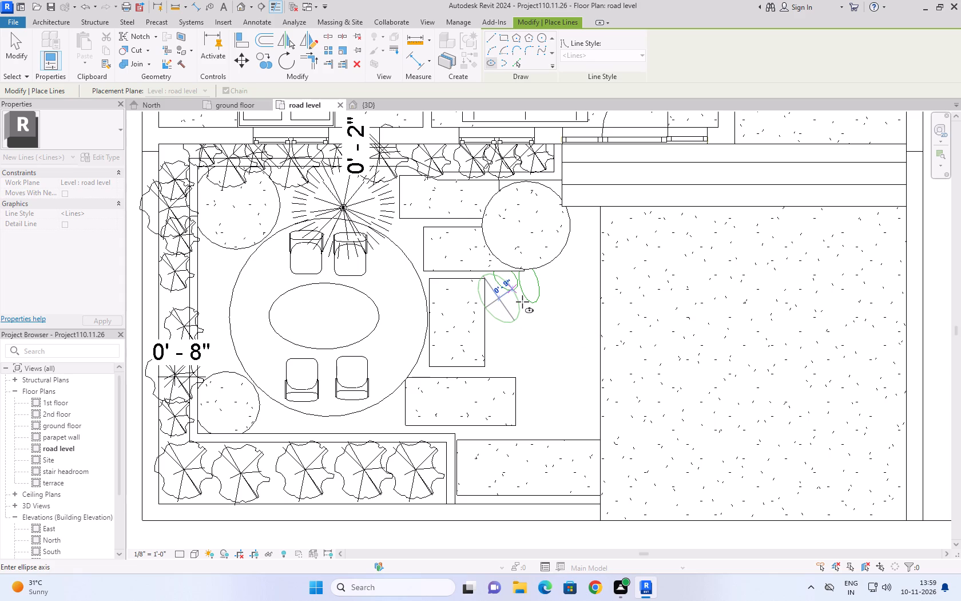
left_click(522, 302)
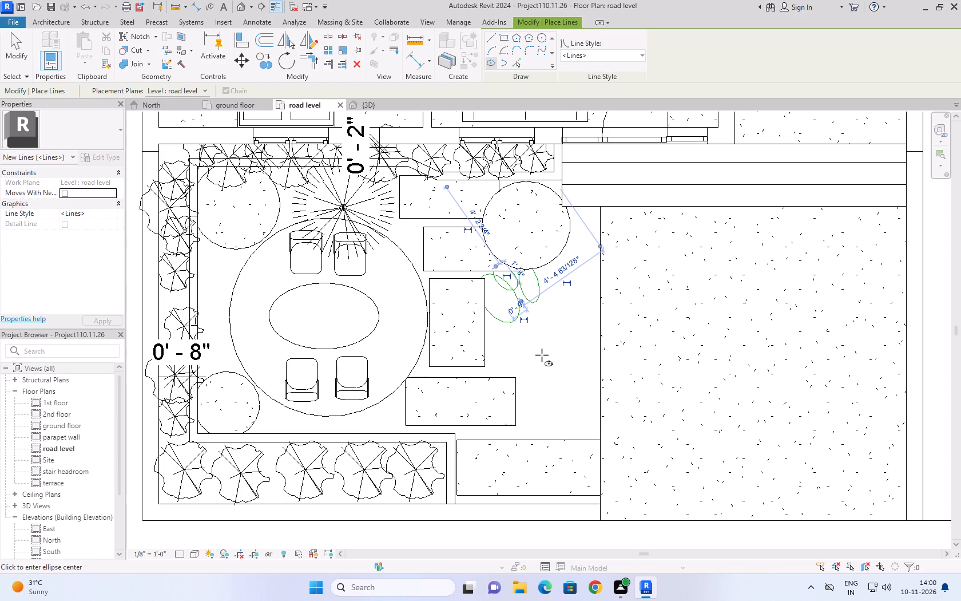
Sketch a fourth, largest tilted model-line ellipse on the parking side of the others, with half-axes about 1'-9" and 0'-11".
left_click(545, 311)
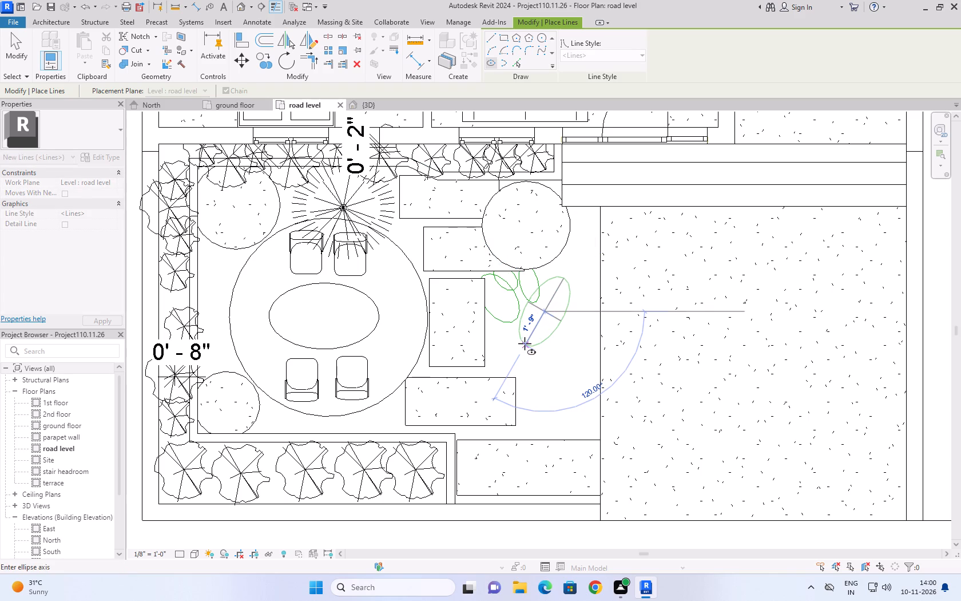
left_click(525, 343)
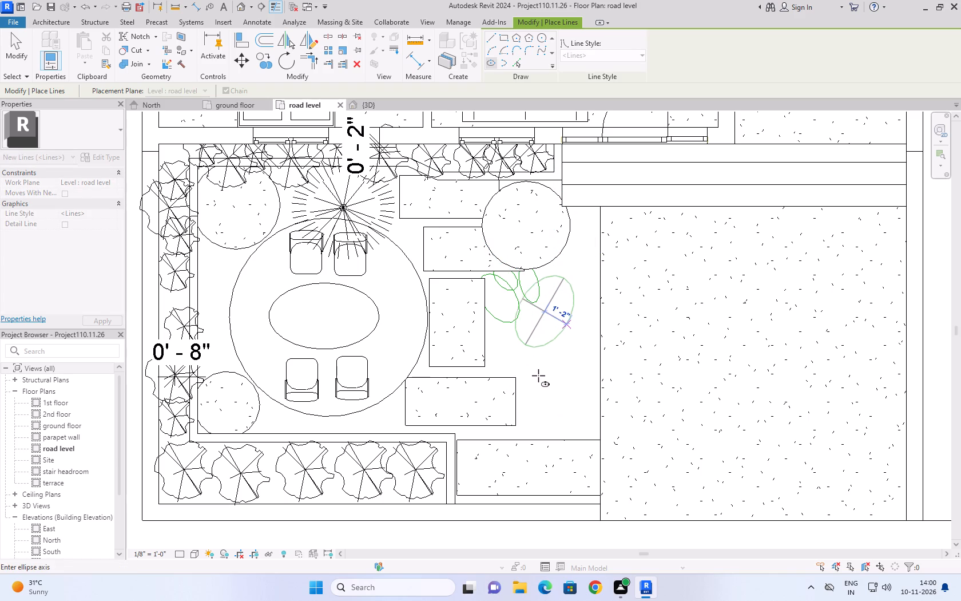
left_click(537, 363)
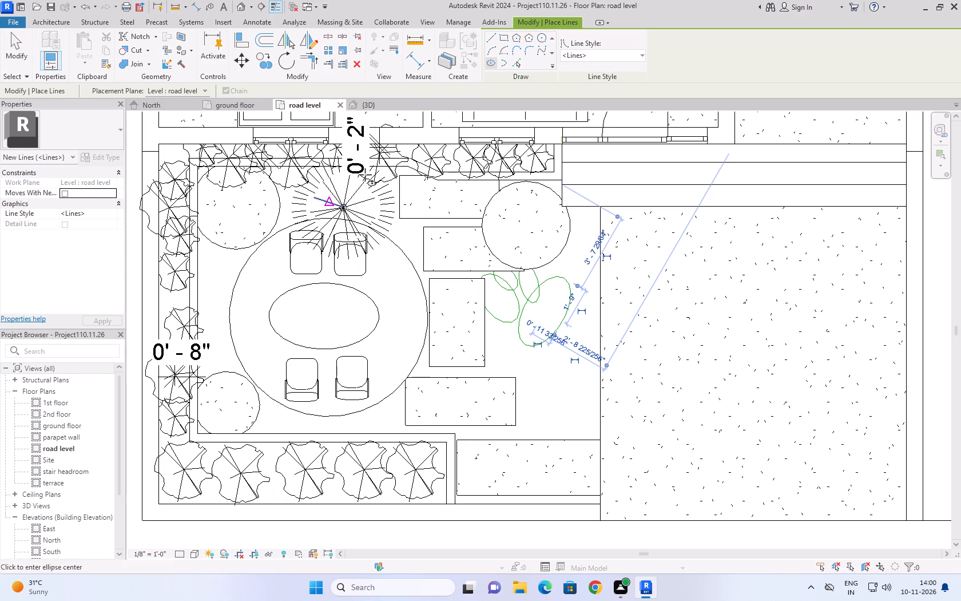
left_click(22, 49)
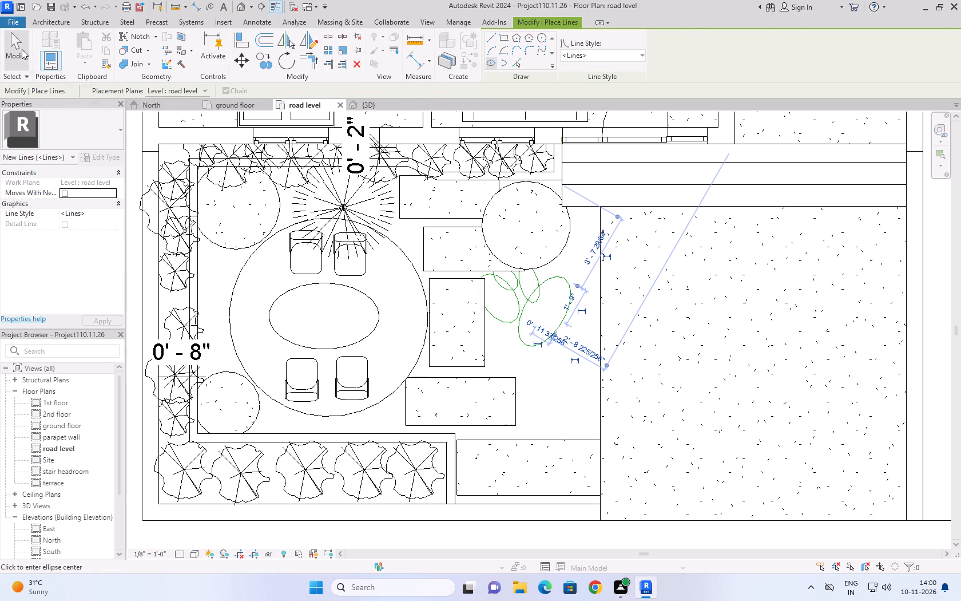
Examine the model-line ellipses on the garden soil between the pavers and the parking slab in the 3D view.
double_click(554, 280)
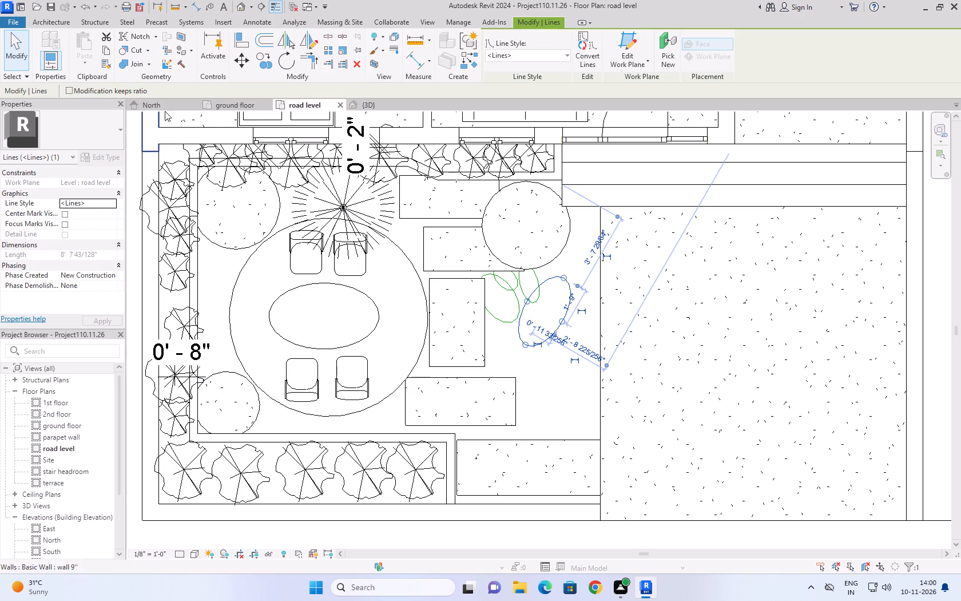
left_click(378, 101)
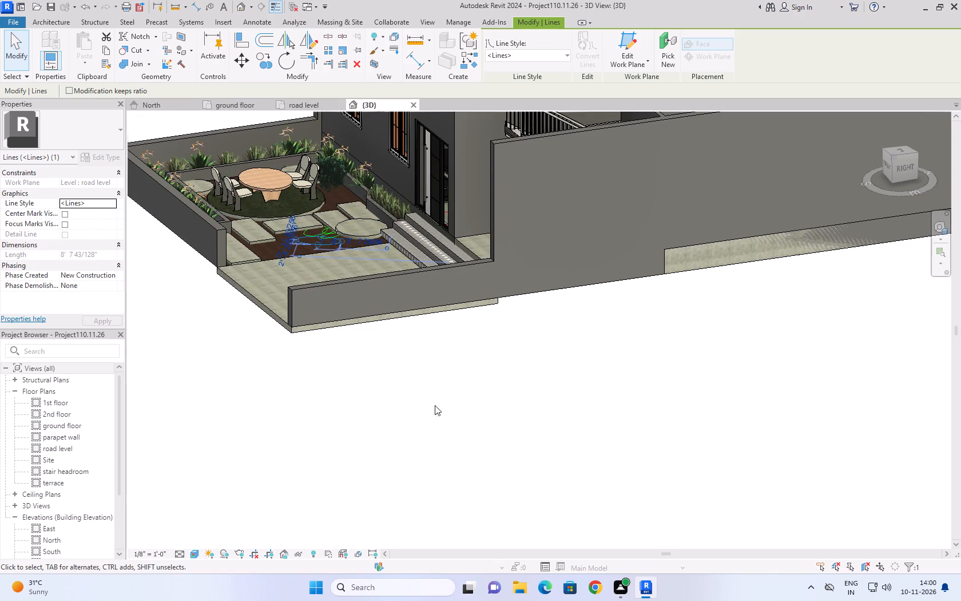
left_click(423, 397)
scroll(319, 224, "up", 8)
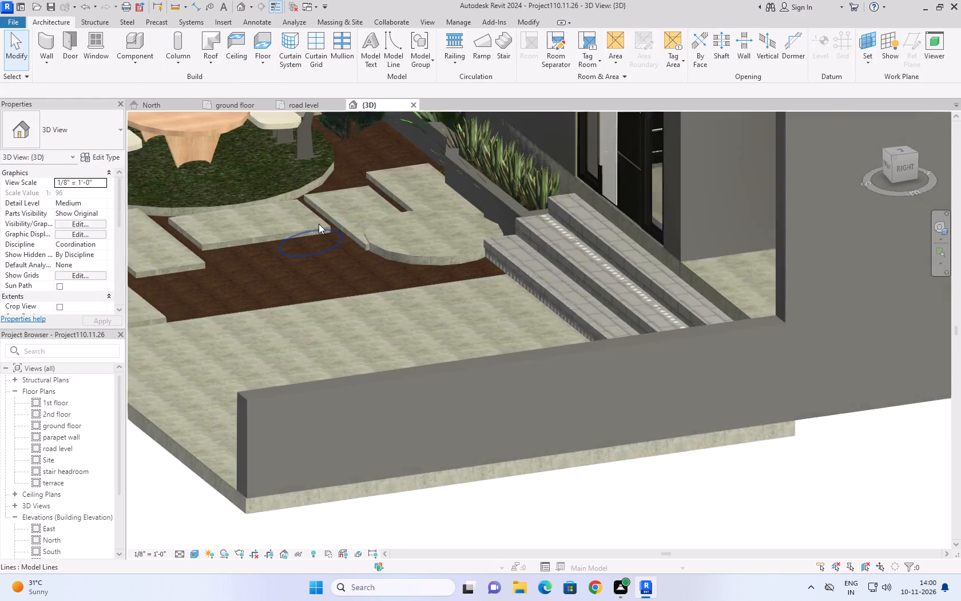
left_click(360, 281)
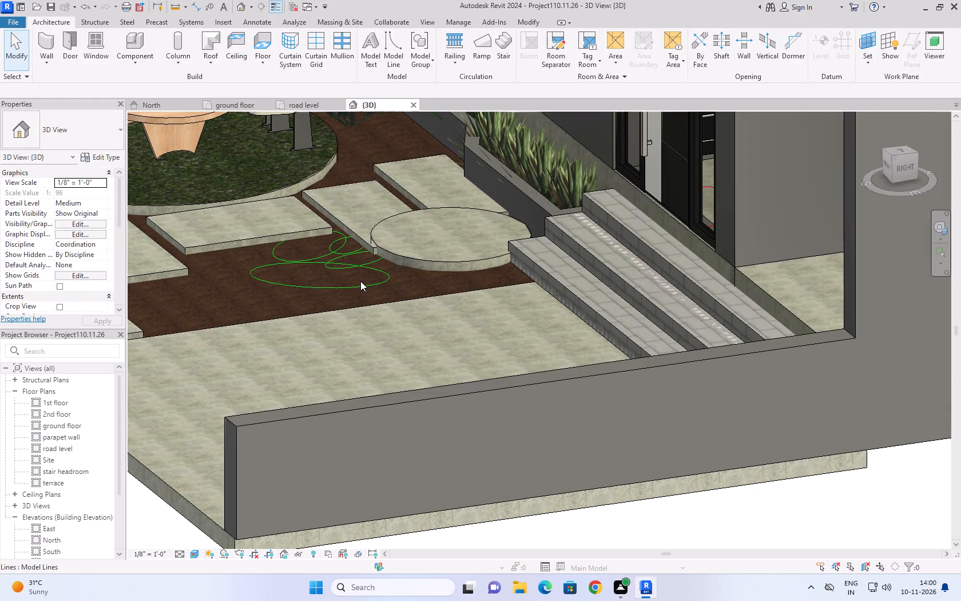
double_click(335, 266)
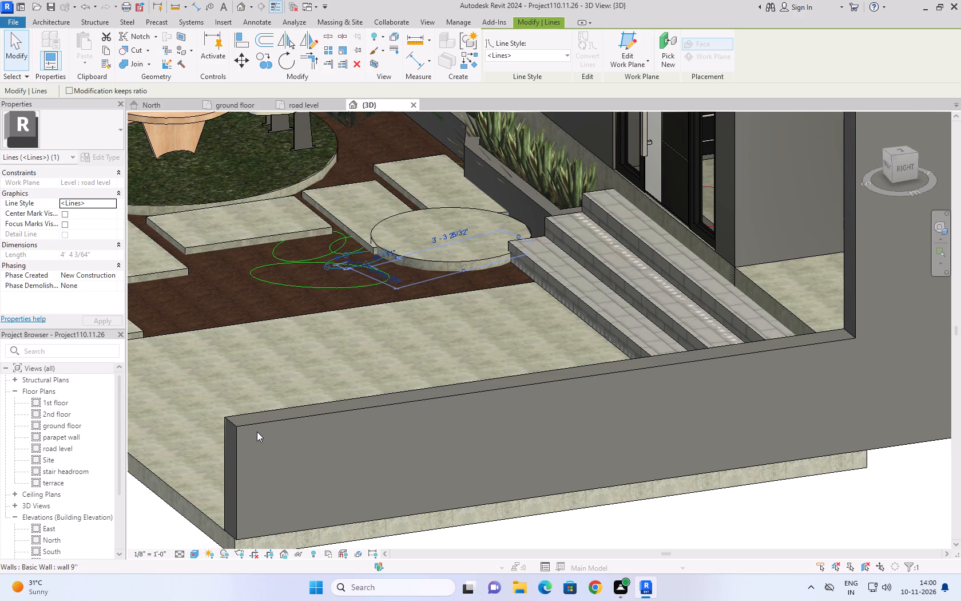
scroll(359, 321, "down", 2)
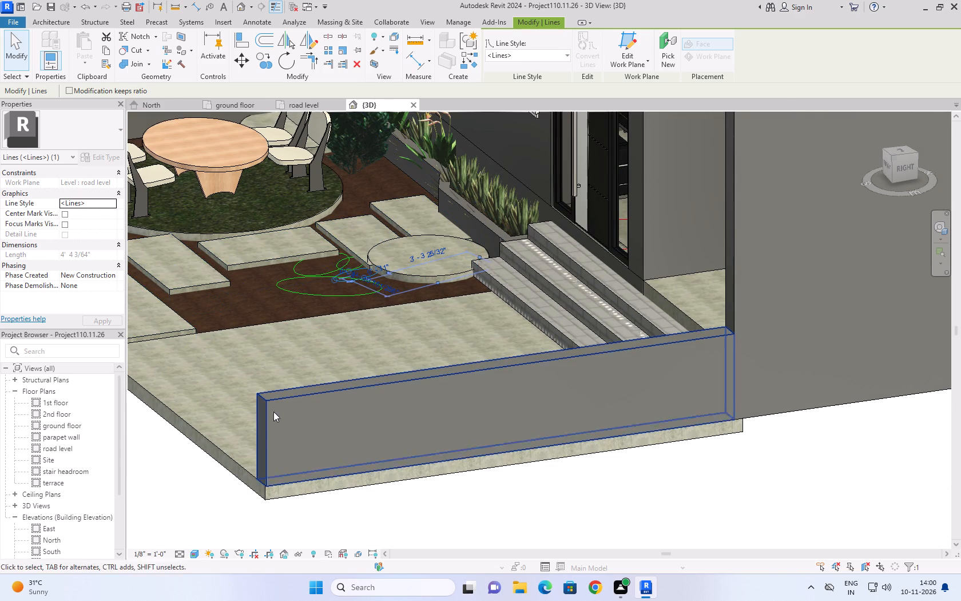
double_click(409, 494)
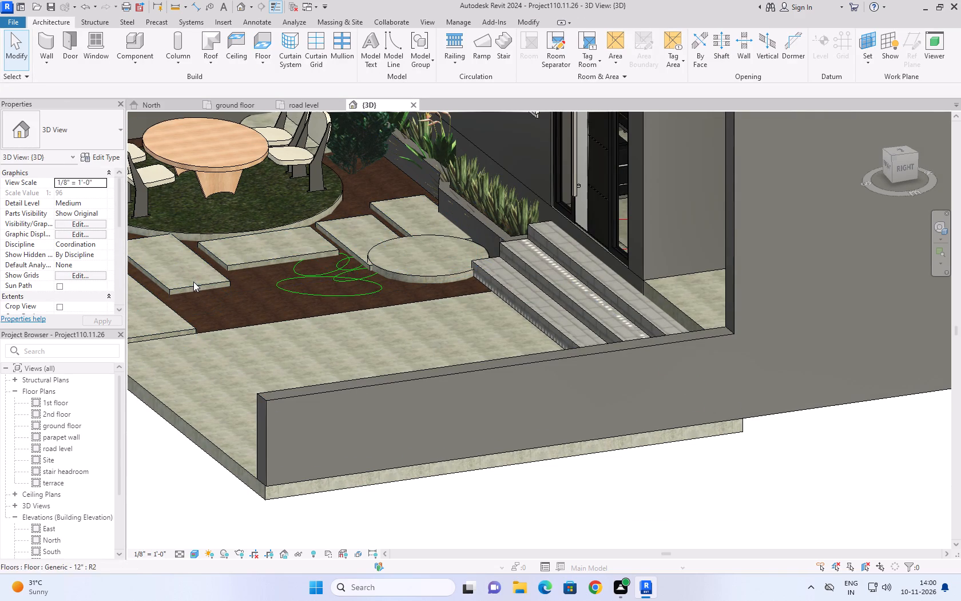
left_click(487, 476)
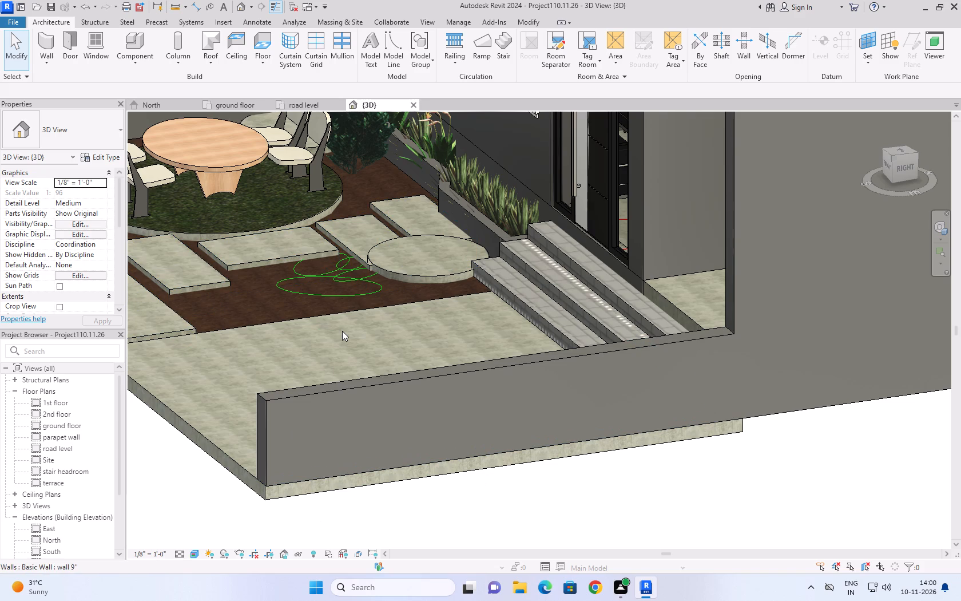
Start an architectural floor in the road level plan and sketch a boundary ellipse over the largest model-line ellipse, half-axes about 1'-10" and 1'-0".
left_click(303, 102)
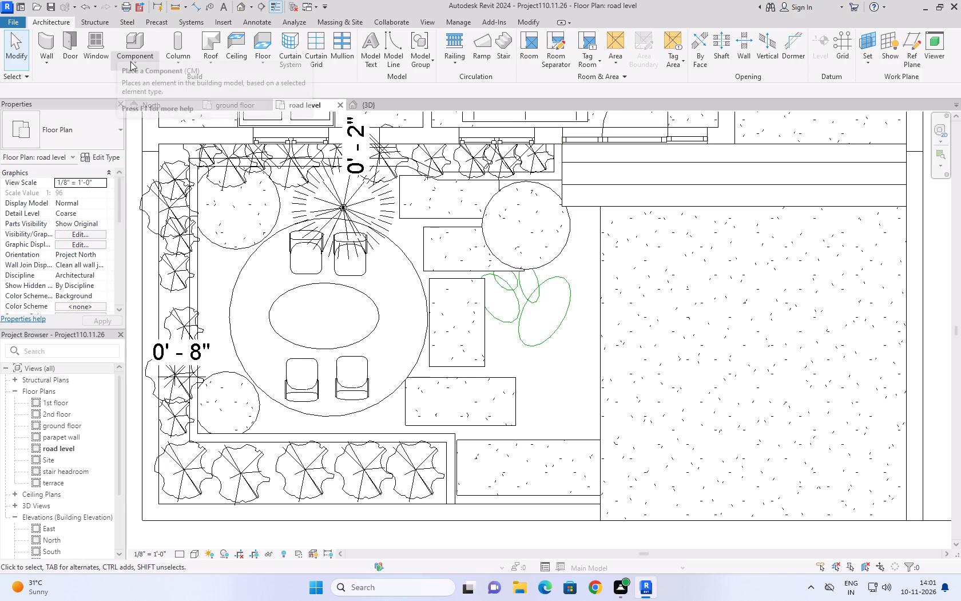
left_click(265, 61)
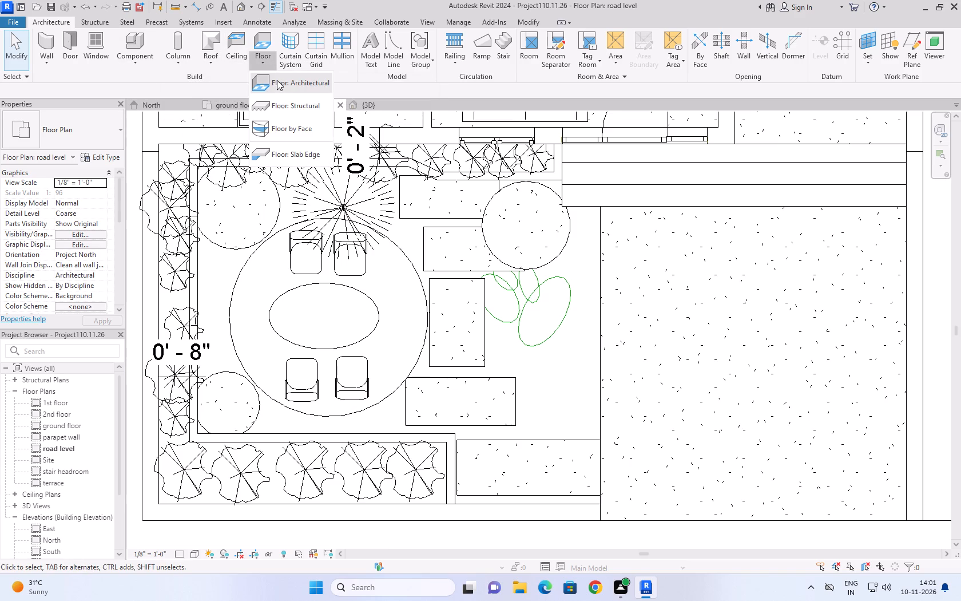
left_click(279, 83)
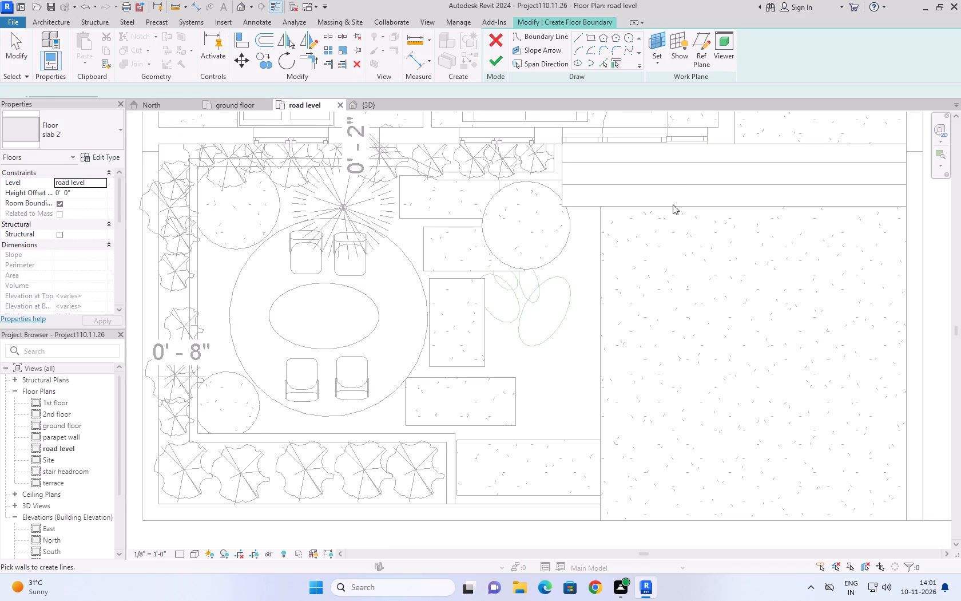
left_click(581, 65)
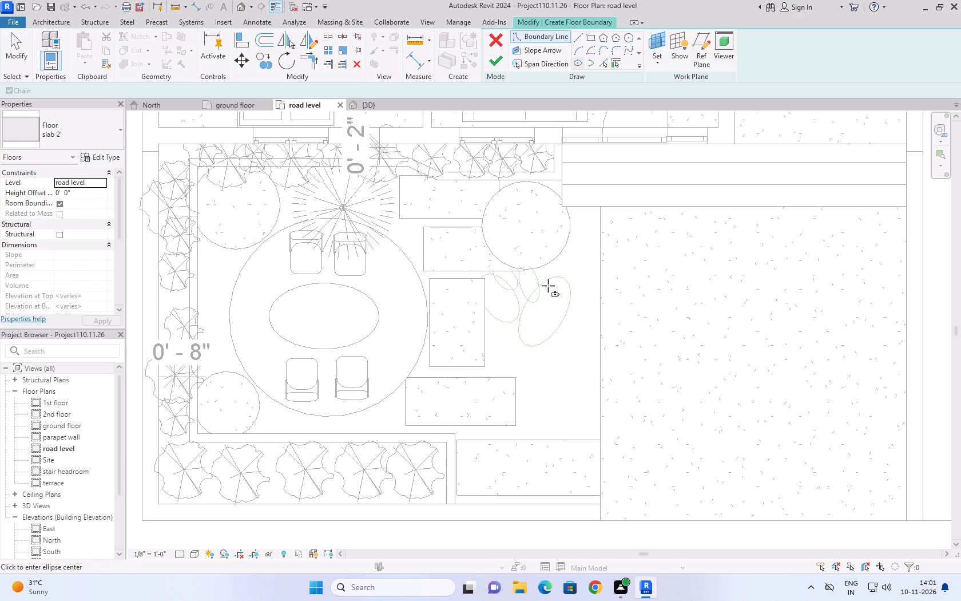
left_click(543, 309)
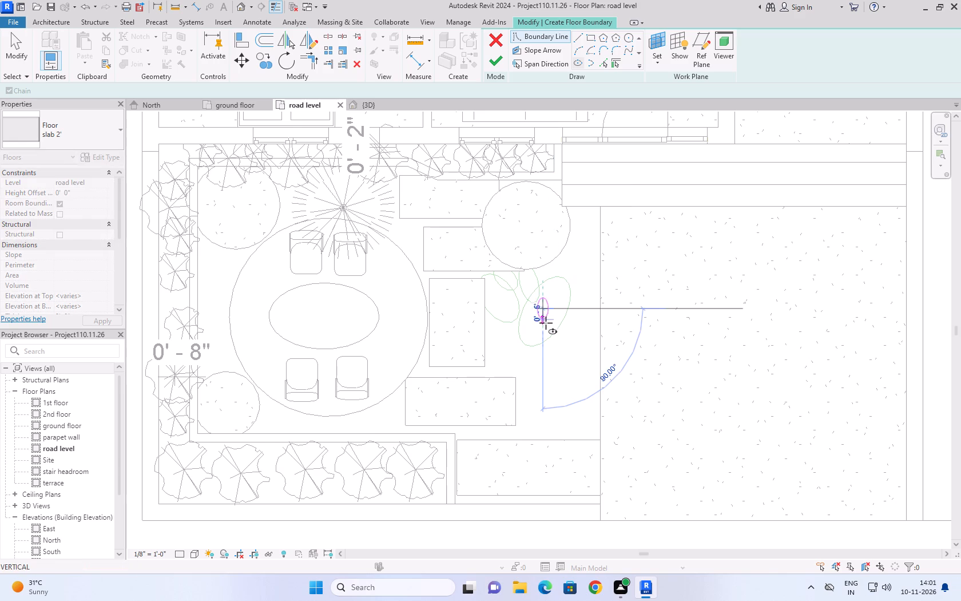
scroll(524, 342, "up", 1)
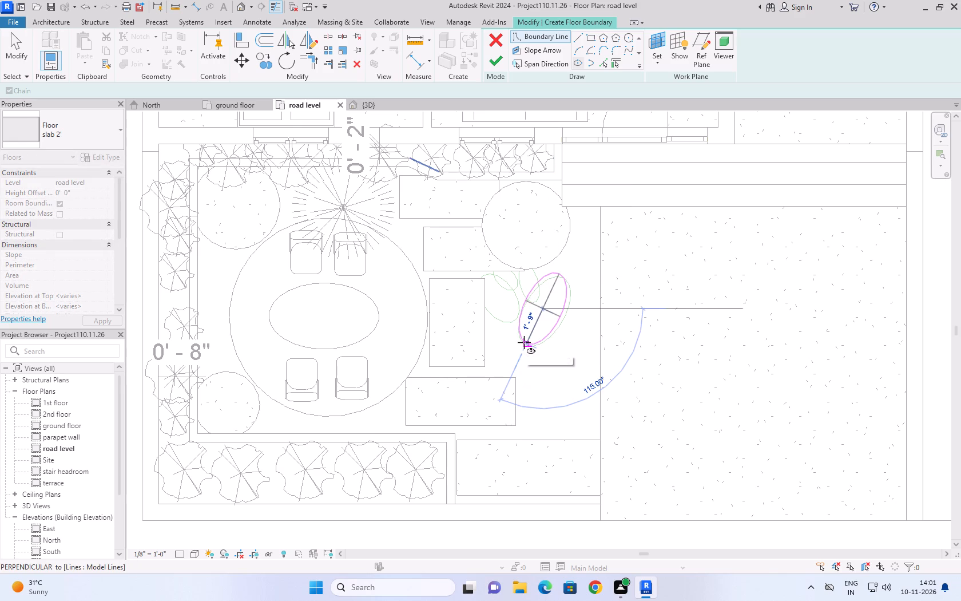
scroll(524, 342, "up", 3)
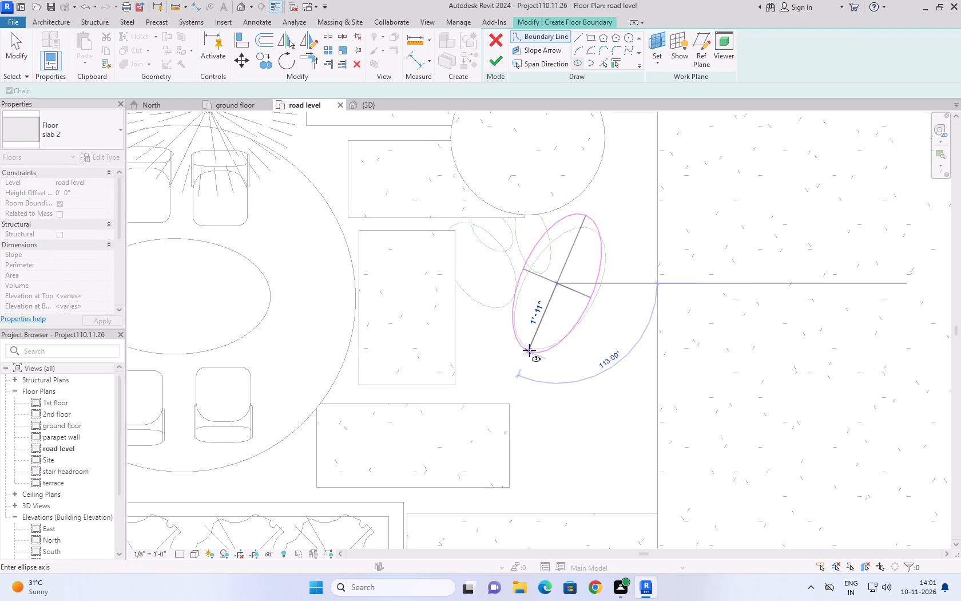
left_click(530, 348)
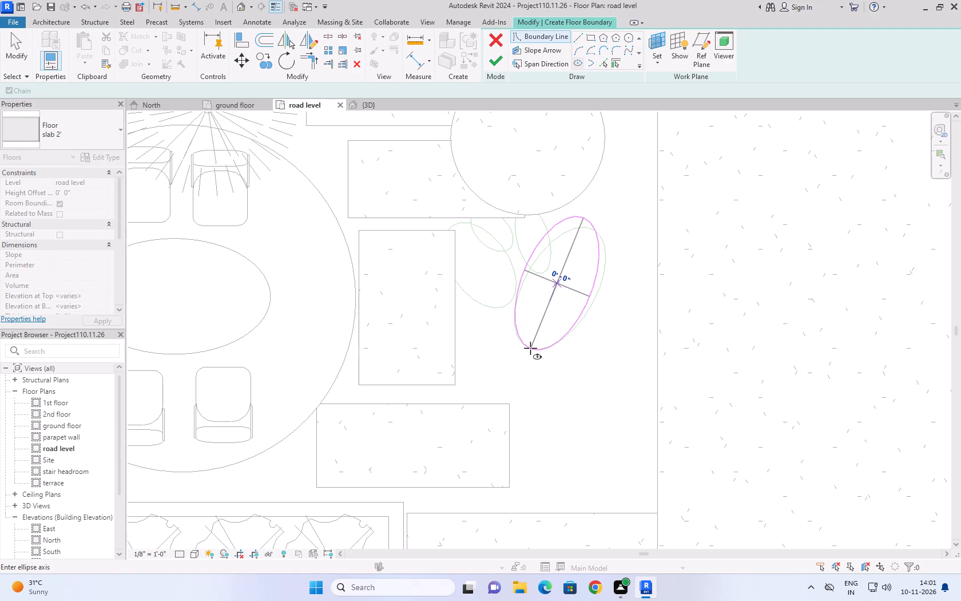
left_click(571, 351)
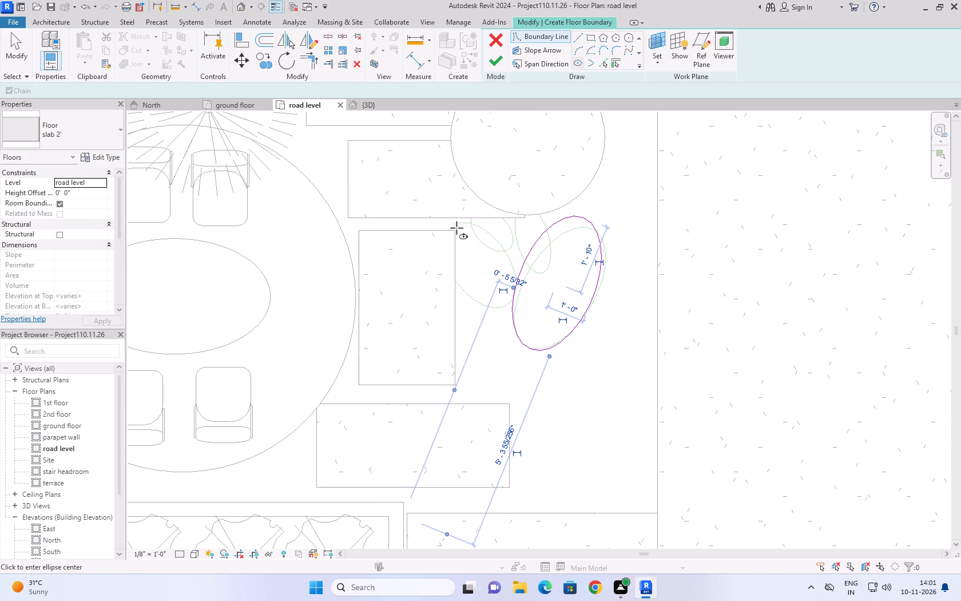
Sketch a second floor-boundary ellipse over the model-line ellipse beside the upright rectangular paver, with half-axes about 1'-5" and 0'-8".
left_click(478, 263)
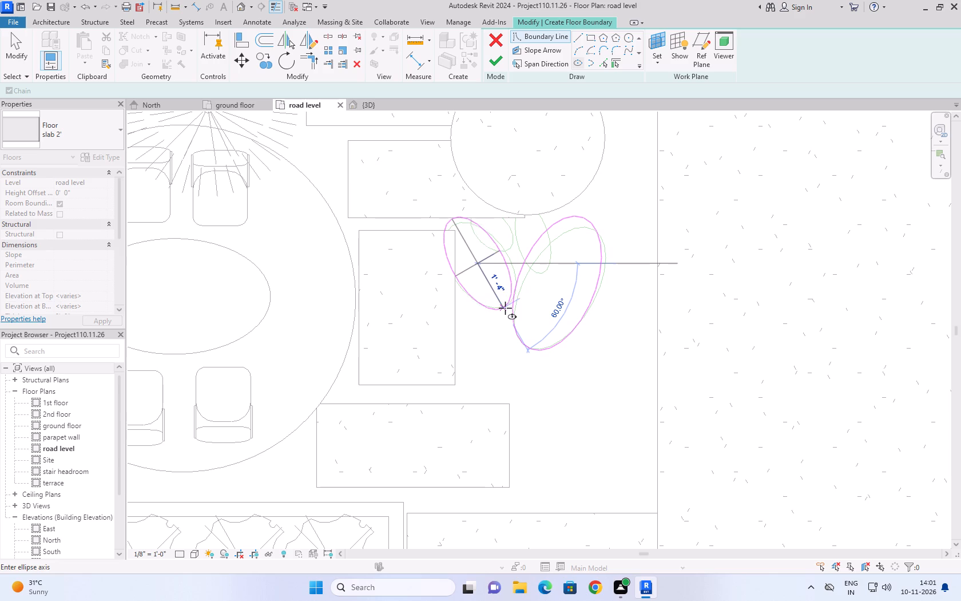
left_click(506, 309)
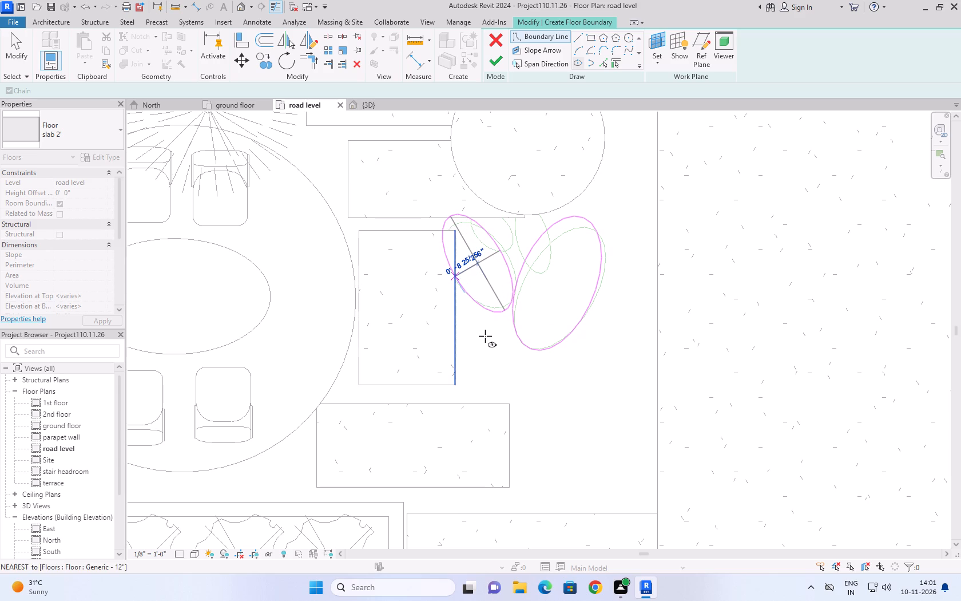
left_click(485, 336)
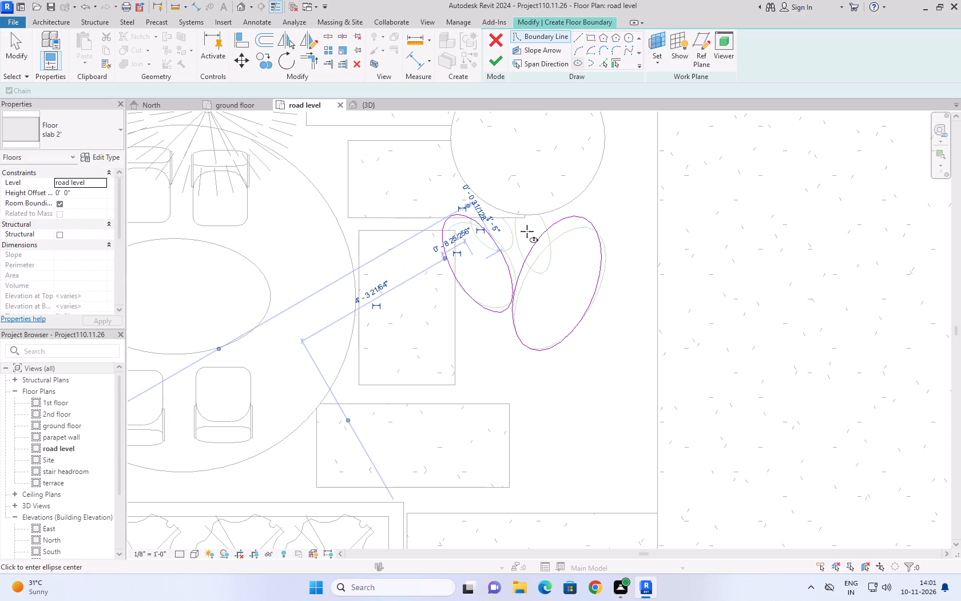
Sketch a third floor-boundary ellipse over the narrow model-line ellipse beneath the round paver, with half-axes about 1'-2" and 0'-6".
left_click(527, 231)
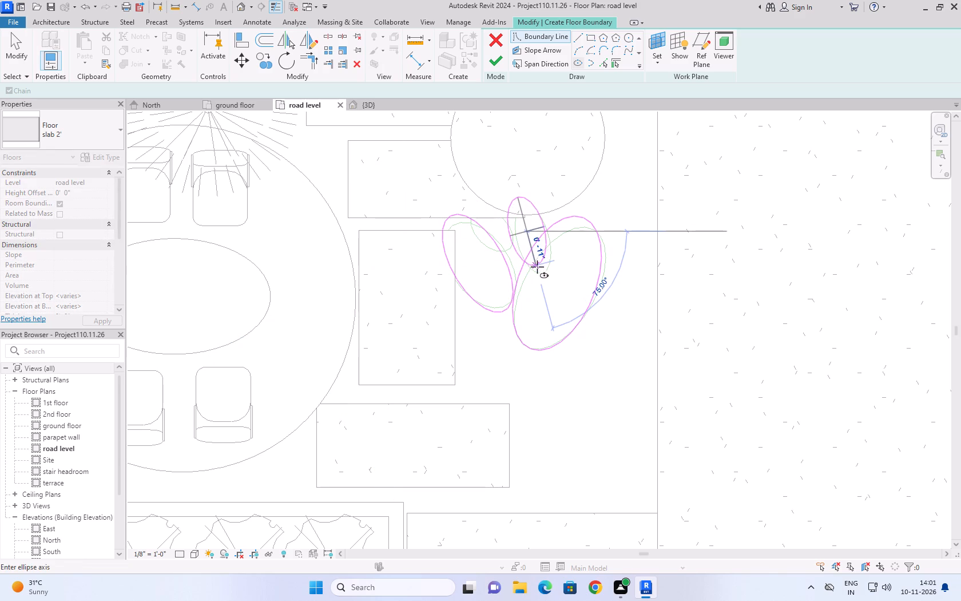
left_click(540, 272)
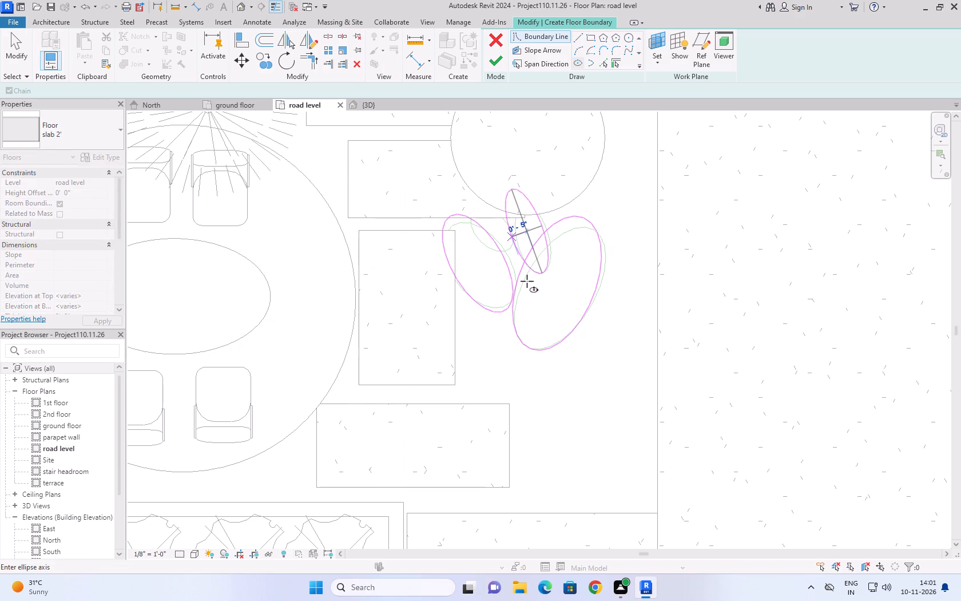
left_click(526, 282)
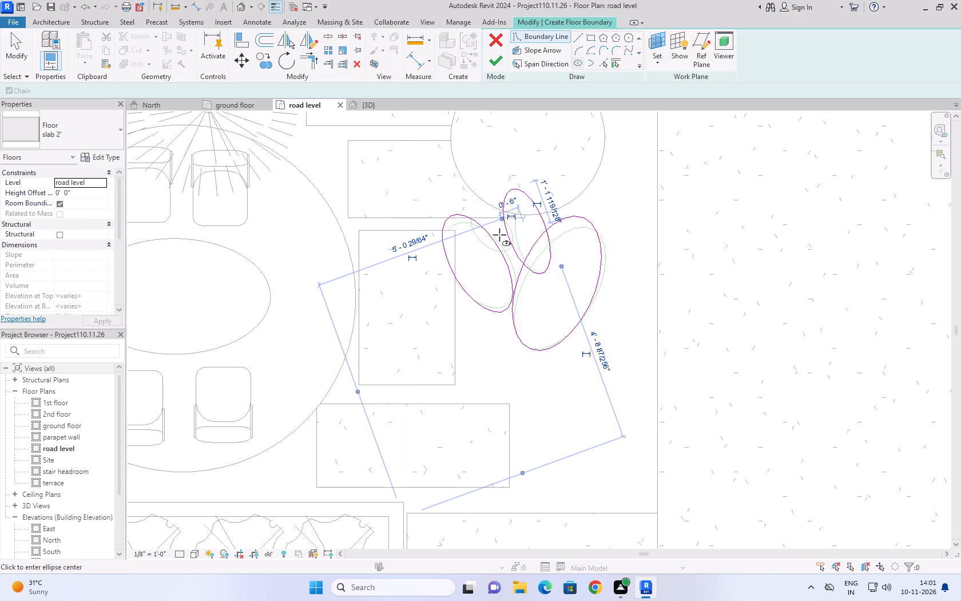
Sketch a fourth floor-boundary ellipse over the smallest model-line ellipse, with half-axes about 0'-10" and 0'-6".
left_click(495, 228)
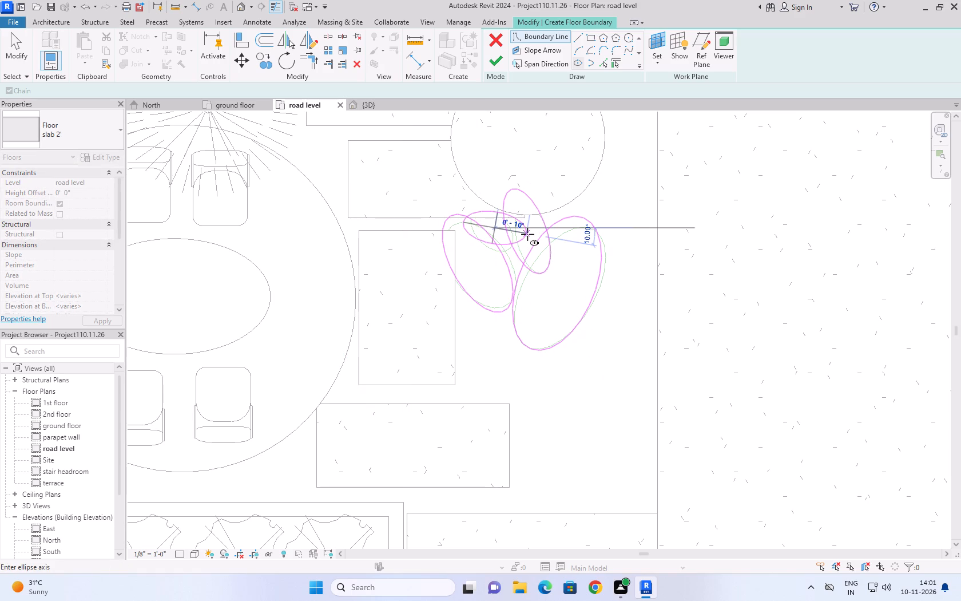
left_click(527, 234)
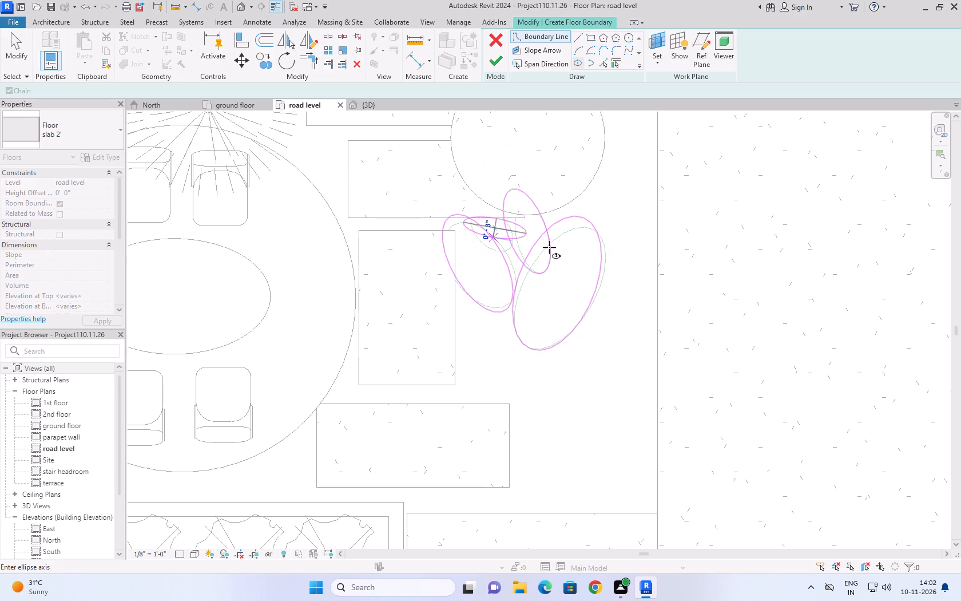
left_click(545, 257)
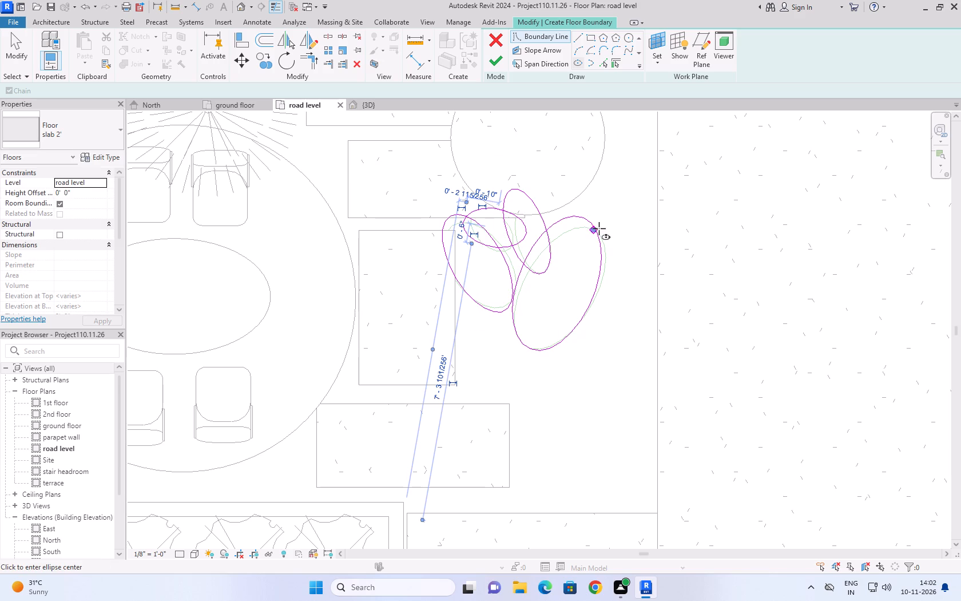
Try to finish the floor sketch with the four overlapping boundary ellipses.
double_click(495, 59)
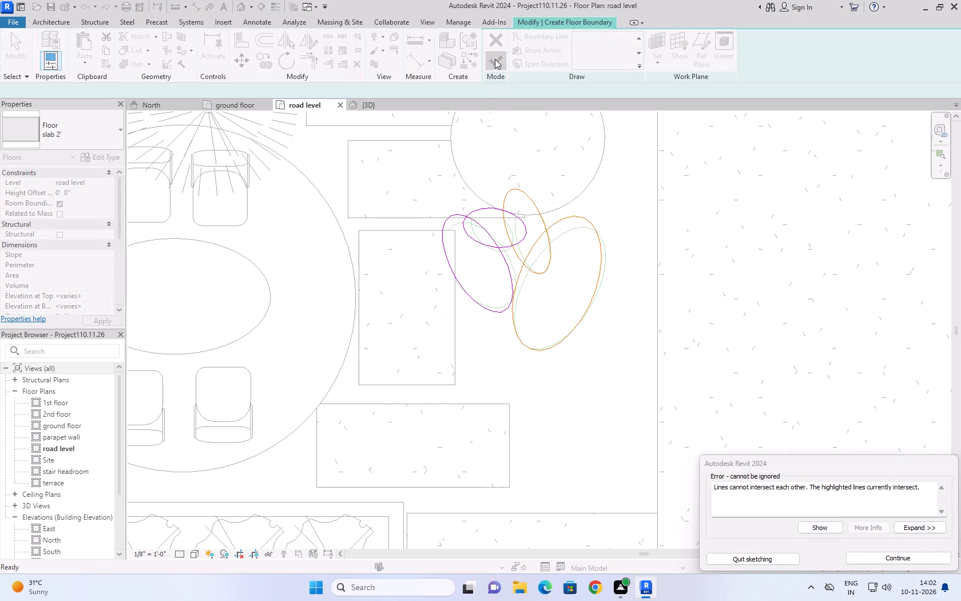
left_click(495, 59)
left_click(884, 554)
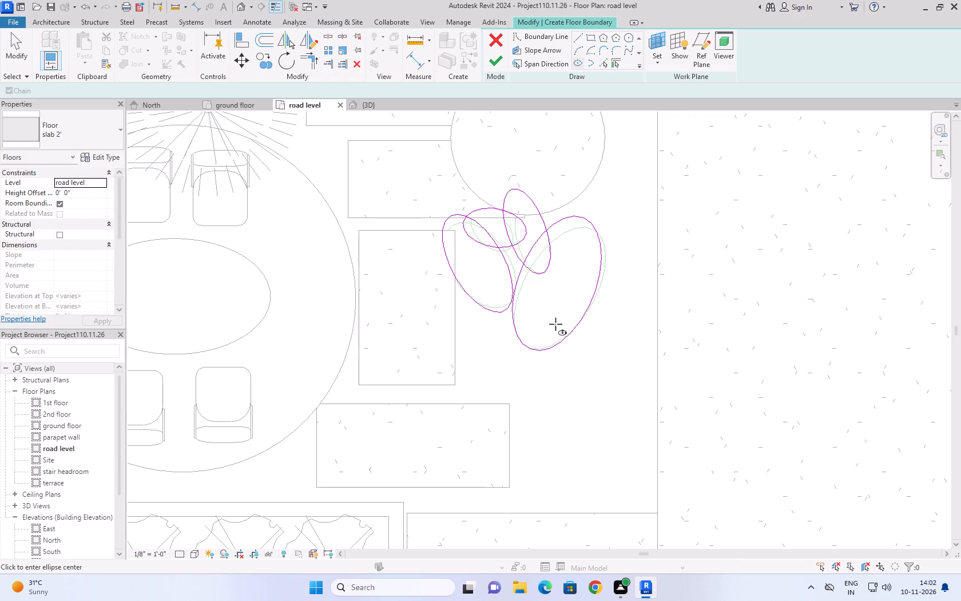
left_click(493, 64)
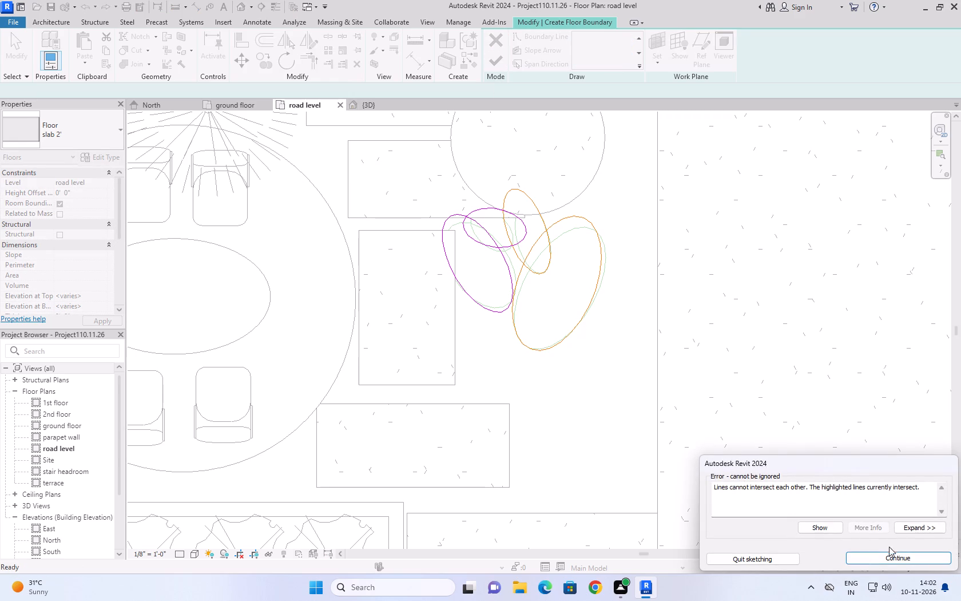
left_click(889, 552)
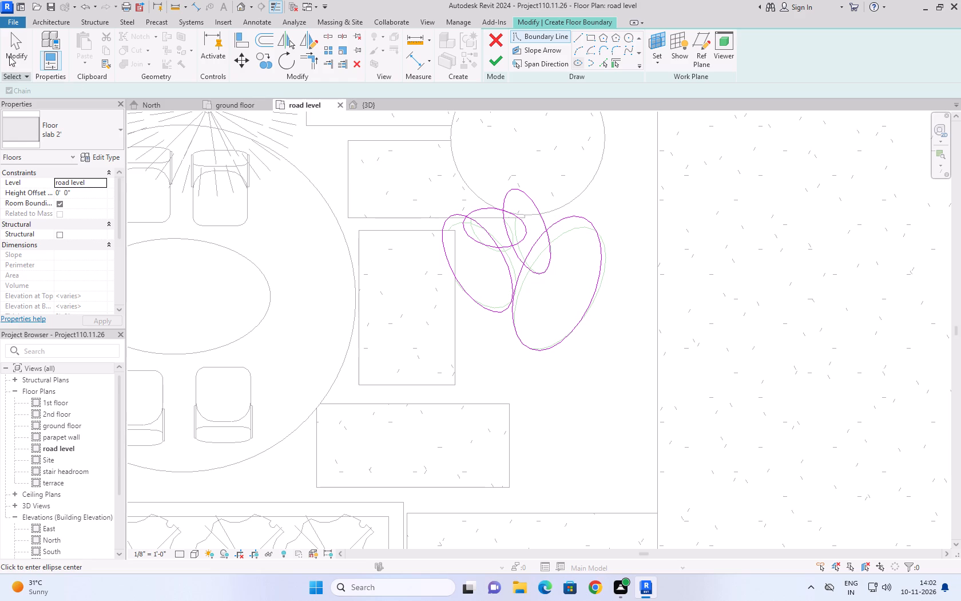
Nudge the largest boundary ellipse down and to the right in the plan, away from the other three ellipses.
left_click(10, 49)
left_click(582, 218)
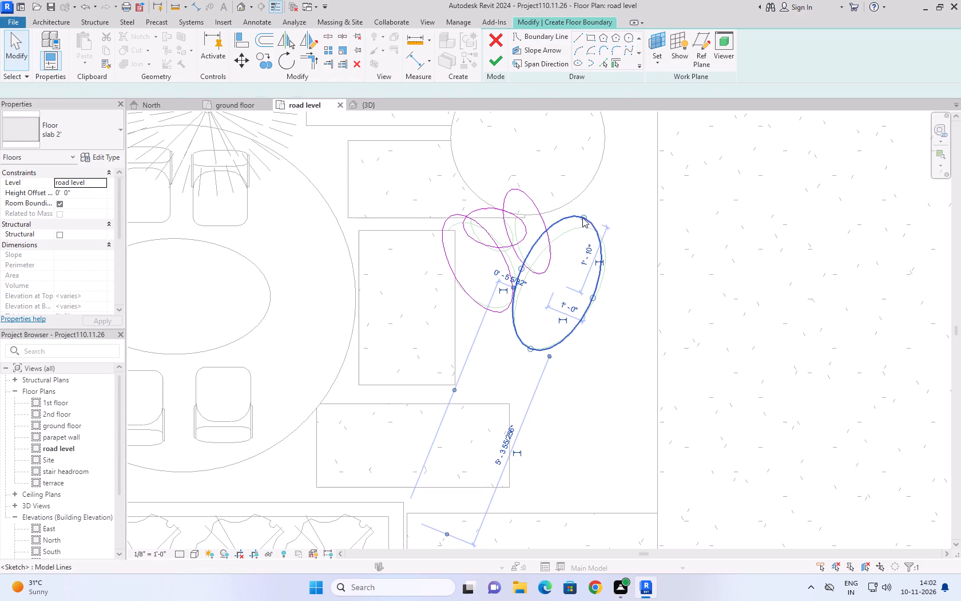
key("Down")
key("Down")
key("Right")
key("Right")
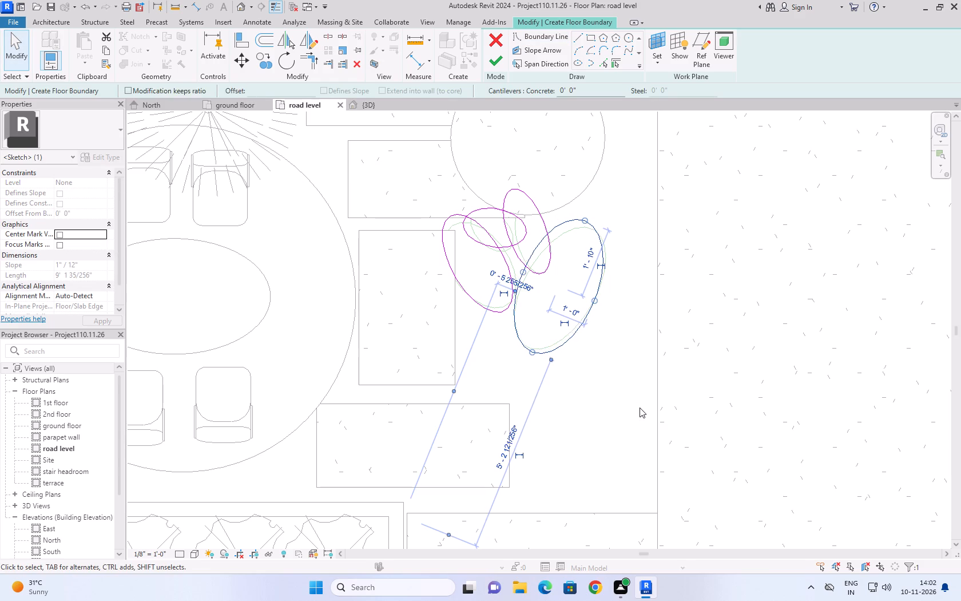
key("Right")
key("Right")
key("Down")
key("Right")
key("Down")
key("Right")
key("Down")
key("Right")
key("Down")
key("Right")
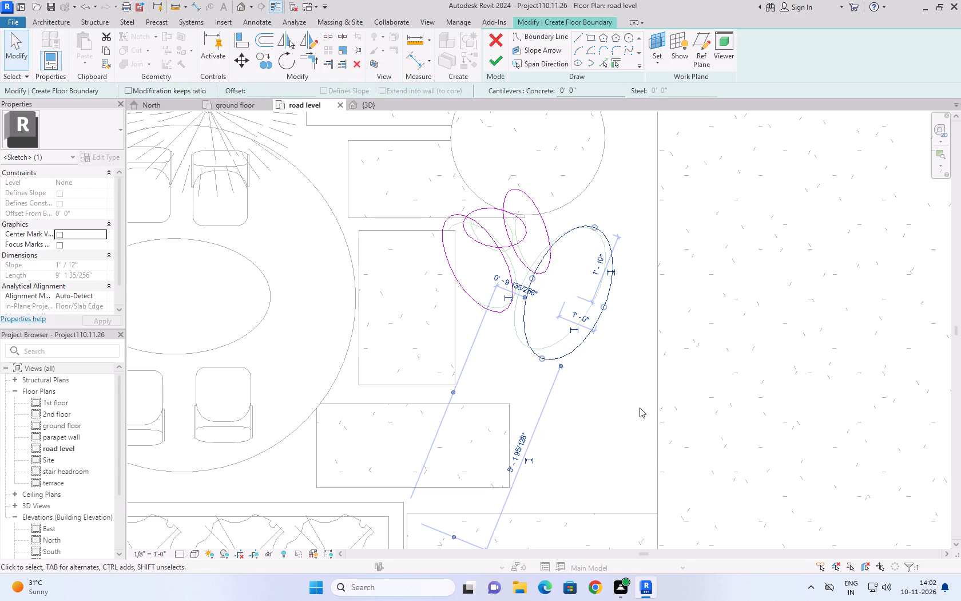
key("Down")
key("Right")
key("Down")
key("Down")
key("Right")
key("Down")
key("Down")
key("Down")
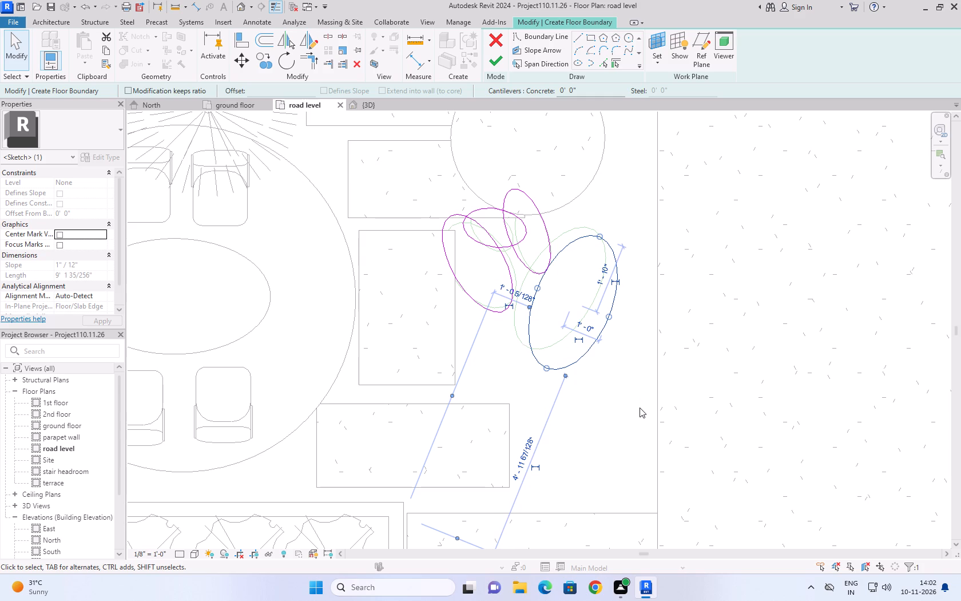
key("Right")
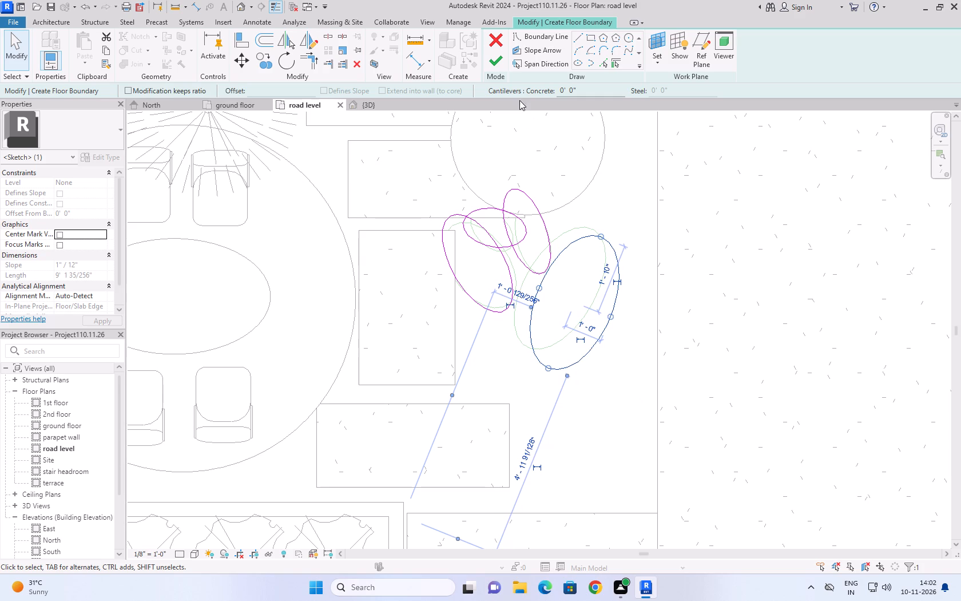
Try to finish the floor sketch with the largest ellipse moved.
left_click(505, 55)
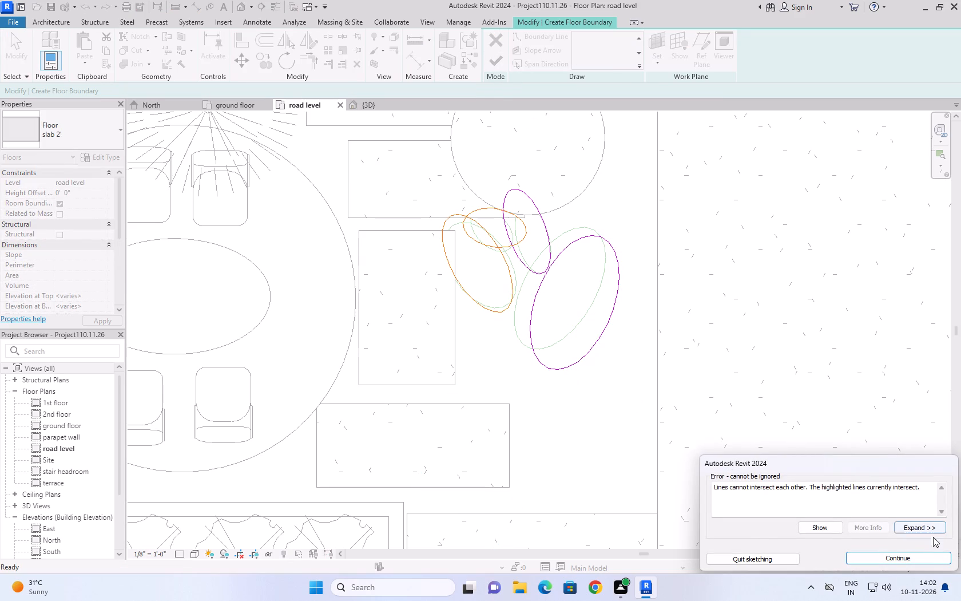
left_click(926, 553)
Move the boundary ellipse beside the upright rectangular paver downward, clear of the smallest ellipse.
left_click_drag(467, 295, 471, 321)
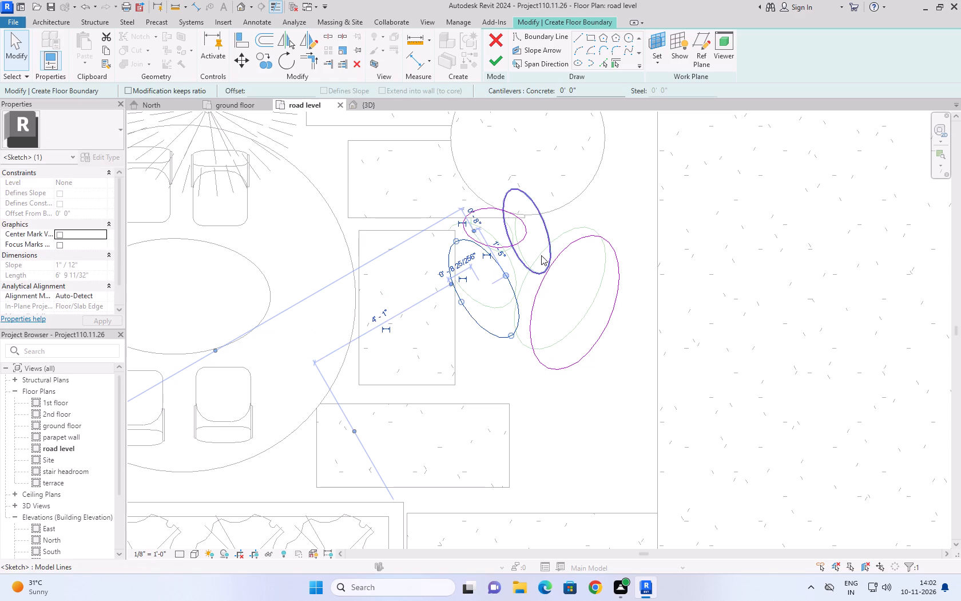
Turn the narrow boundary ellipse beneath the round paver upright, shift it away from the smallest ellipse and reduce its minor half-axis to 0'-5".
left_click_drag(546, 232, 560, 221)
double_click(560, 221)
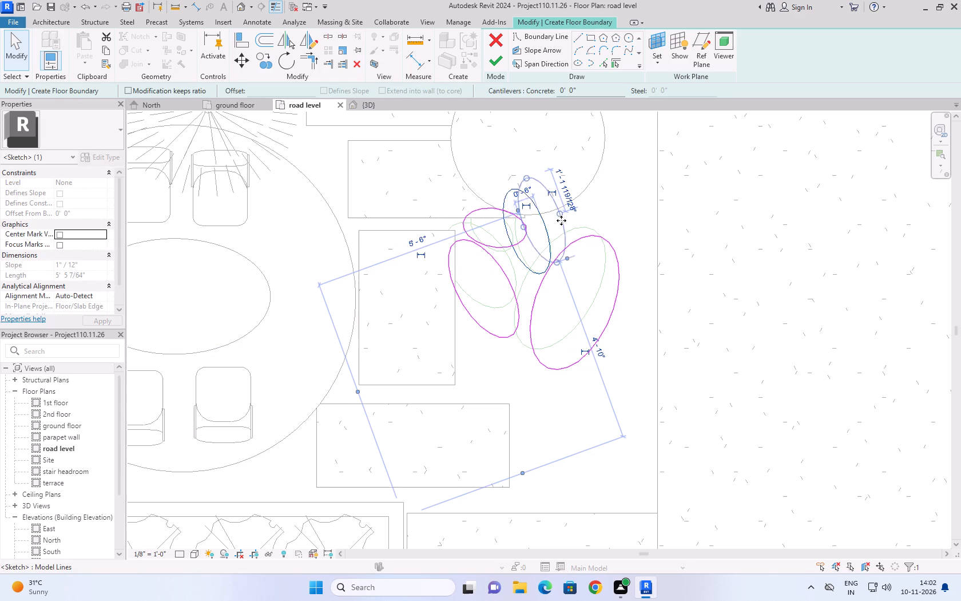
left_click_drag(562, 220, 585, 203)
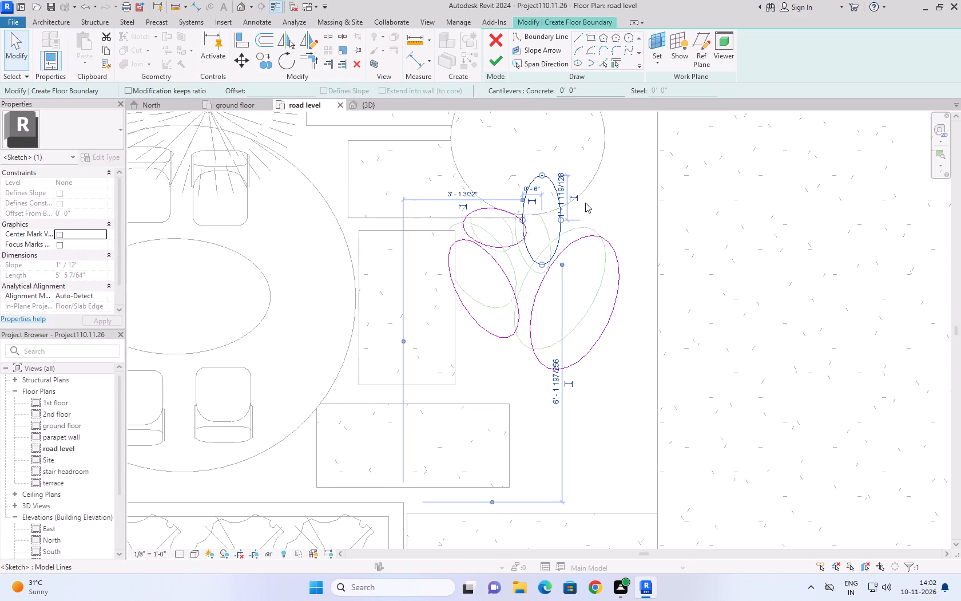
left_click_drag(585, 203, 587, 201)
left_click(559, 227)
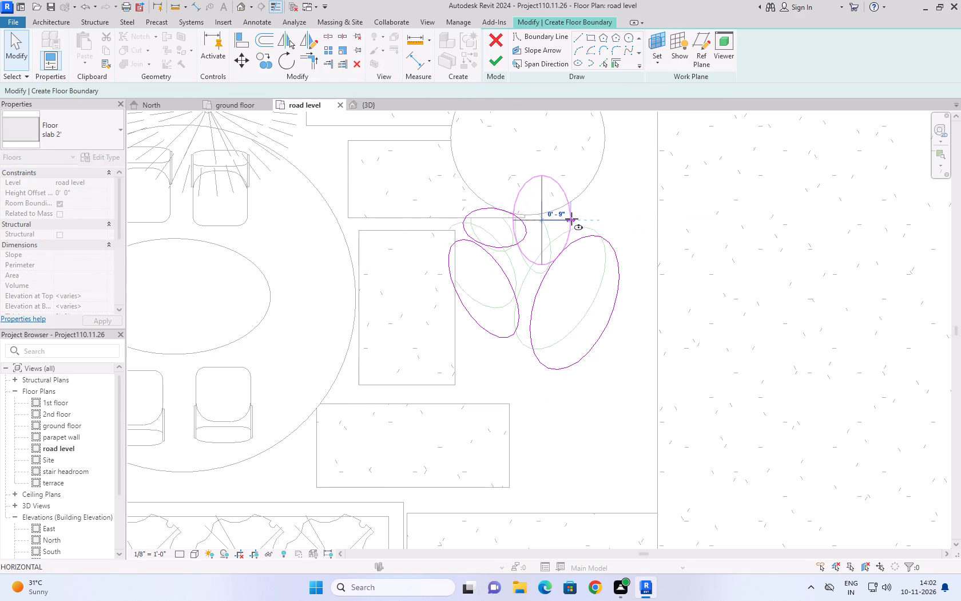
Nudge the smallest boundary ellipse left, away from the narrow one, and finish the floor sketch.
left_click(503, 245)
key("Left")
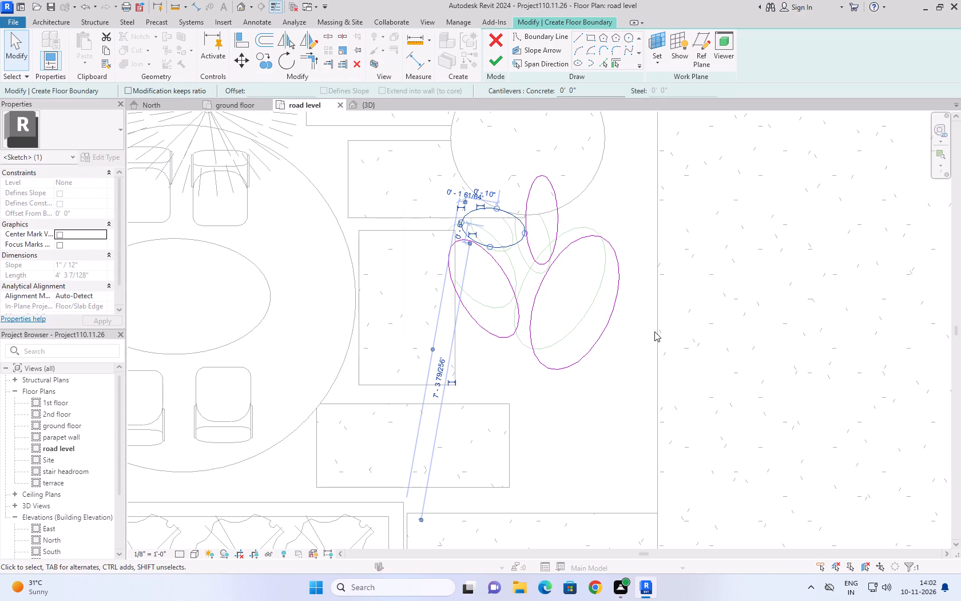
left_click(721, 251)
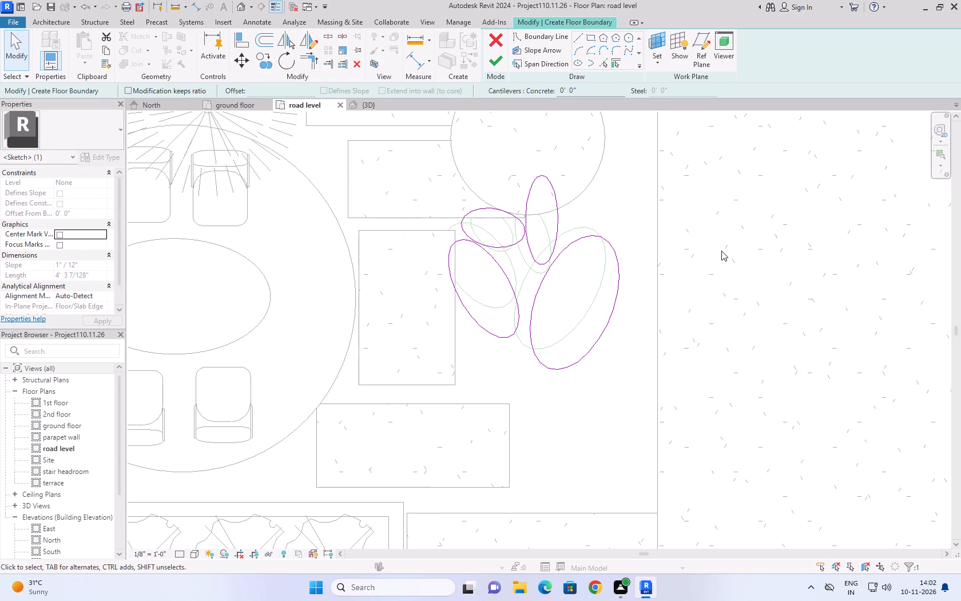
left_click(494, 60)
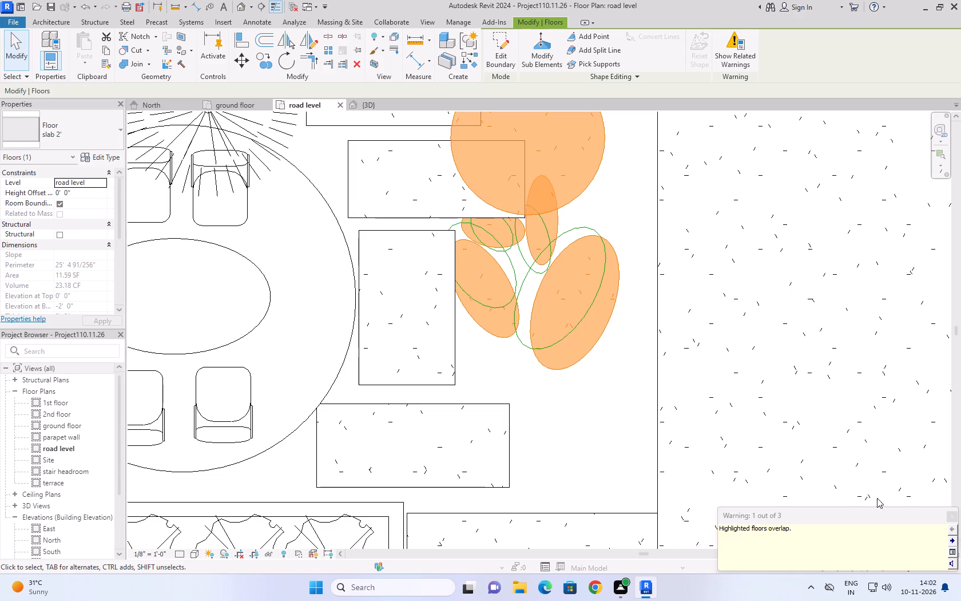
left_click(951, 520)
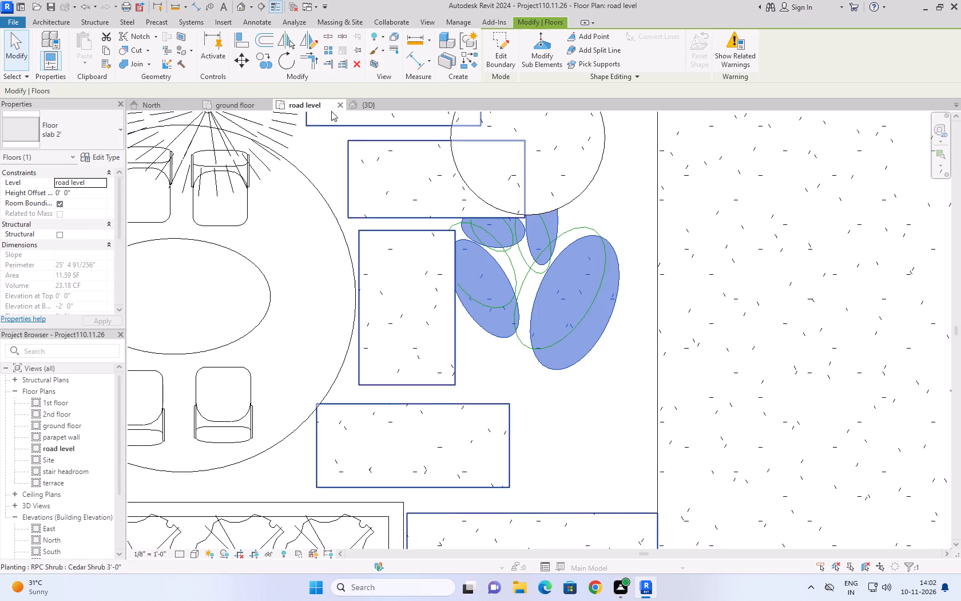
Delete the four original model-line ellipses around the new elliptical floor, working in the 3D and road level views.
left_click(374, 106)
left_click(528, 511)
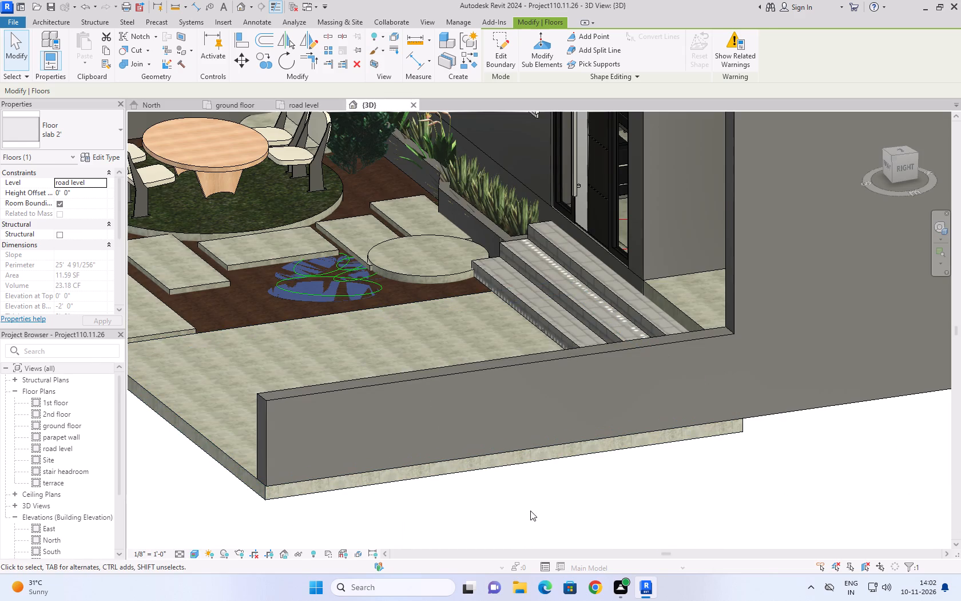
left_click(340, 294)
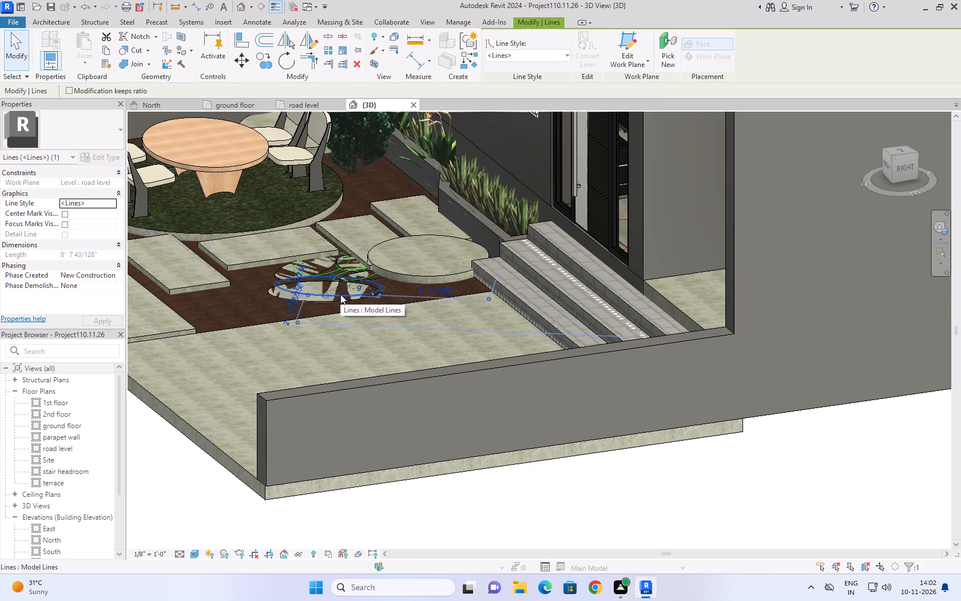
key("Delete")
left_click(326, 274)
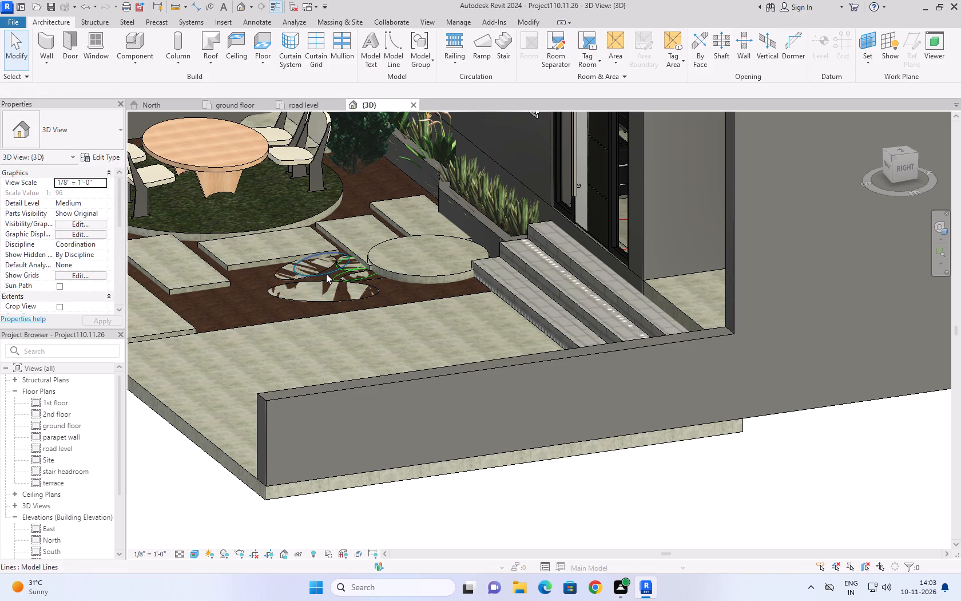
key("Delete")
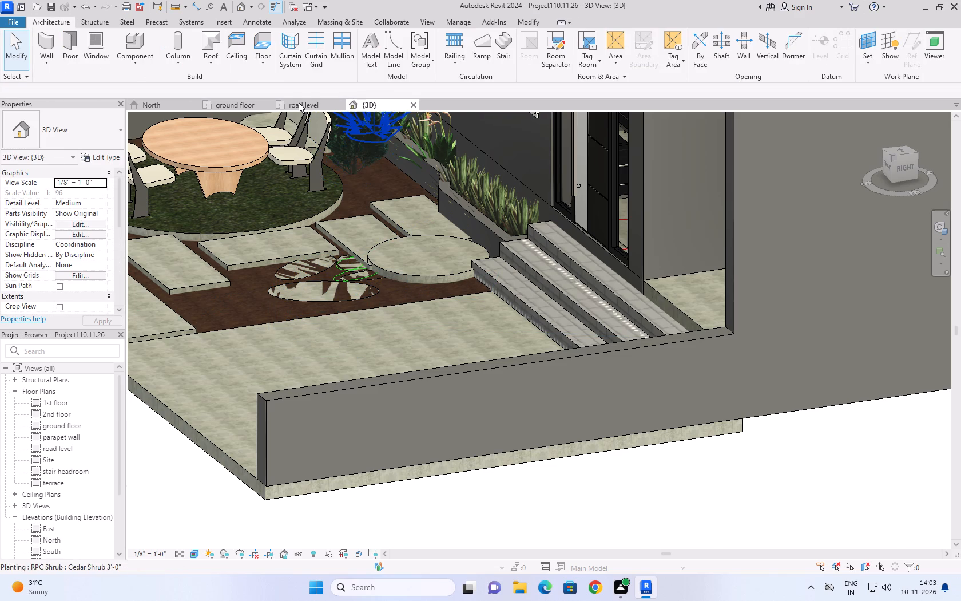
left_click(299, 102)
left_click(533, 266)
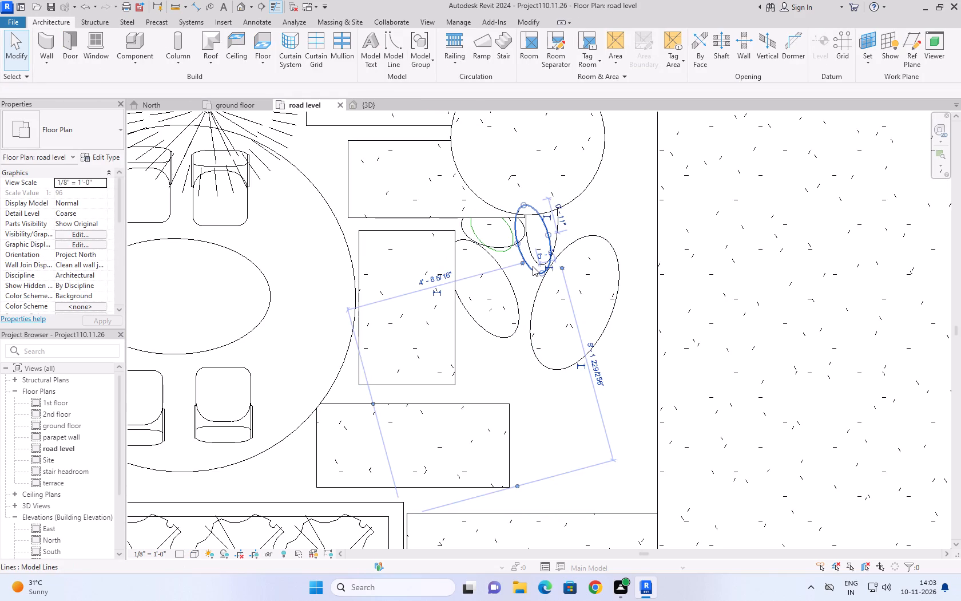
key("Delete")
left_click(507, 252)
key("Delete")
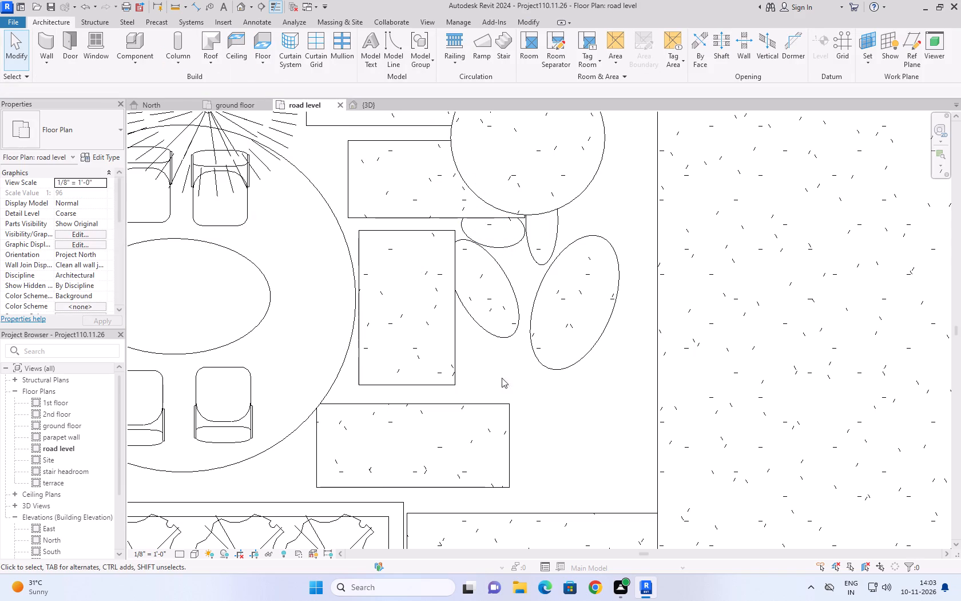
Set the elliptical floor's height offset from level to 3".
left_click(610, 244)
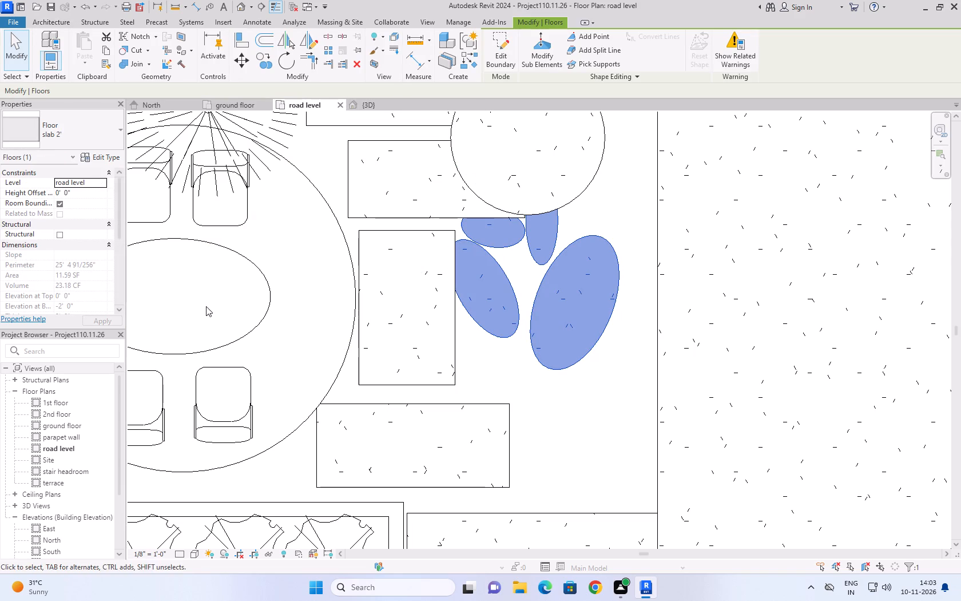
left_click(82, 196)
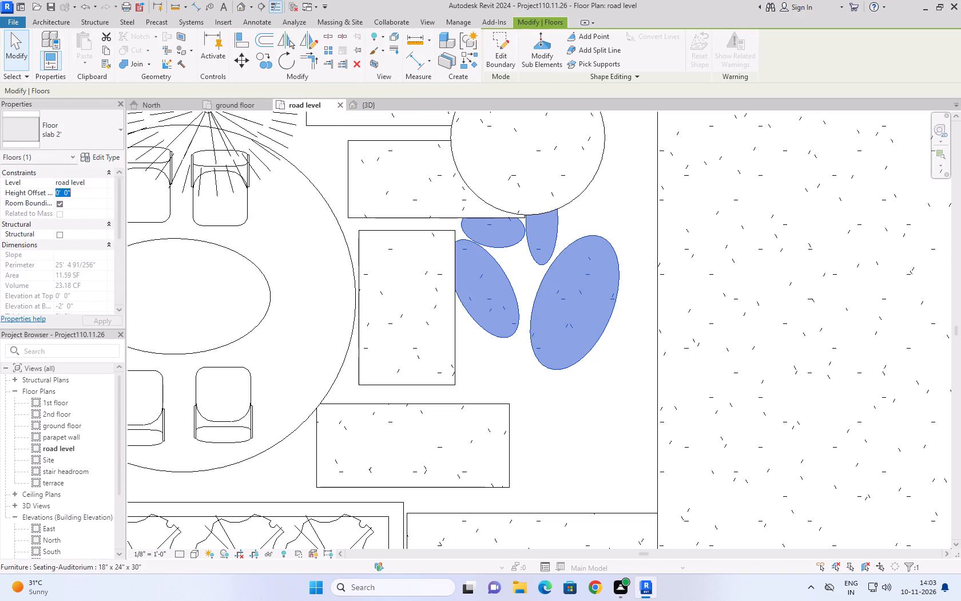
type("3''")
left_click(114, 321)
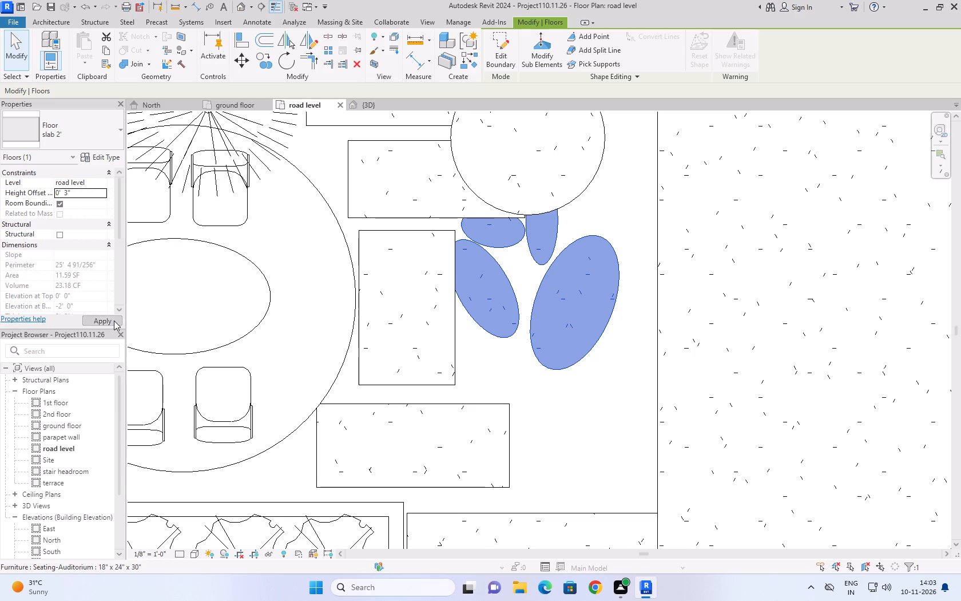
Examine the elliptical floor and its boundary sketch among the pavers in the 3D view.
double_click(367, 97)
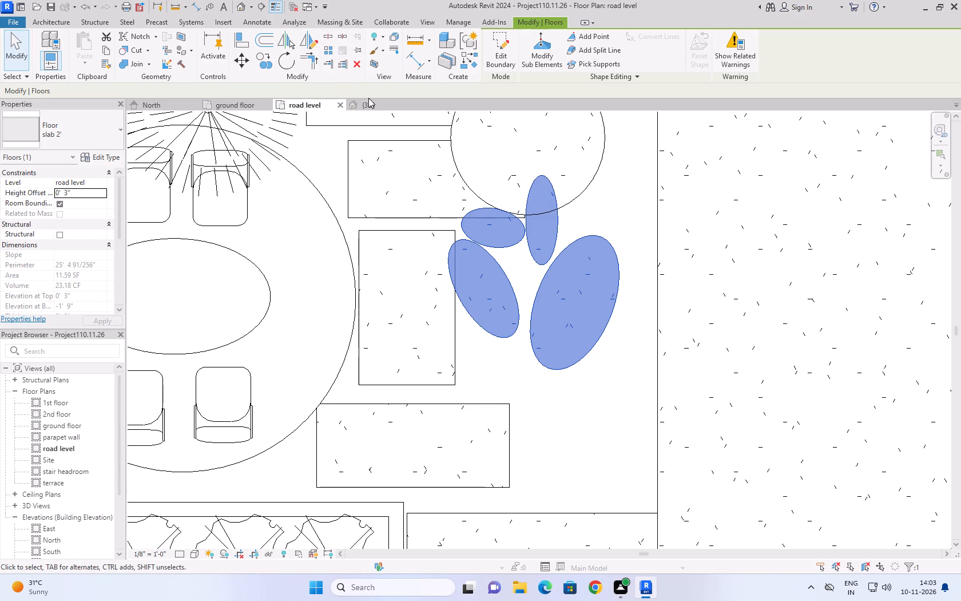
left_click(369, 102)
left_click(491, 493)
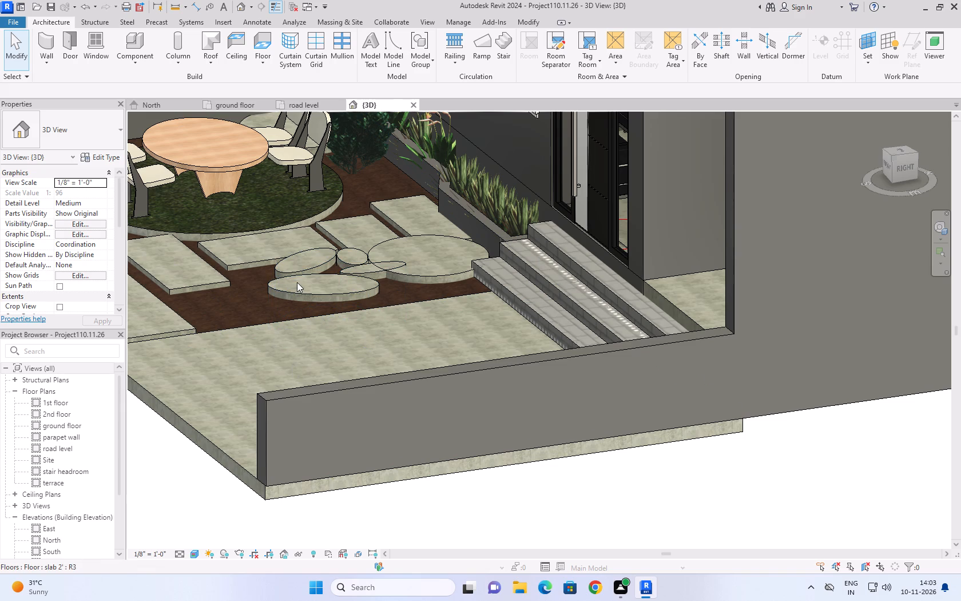
middle_click_drag(301, 285, 363, 402, "shift")
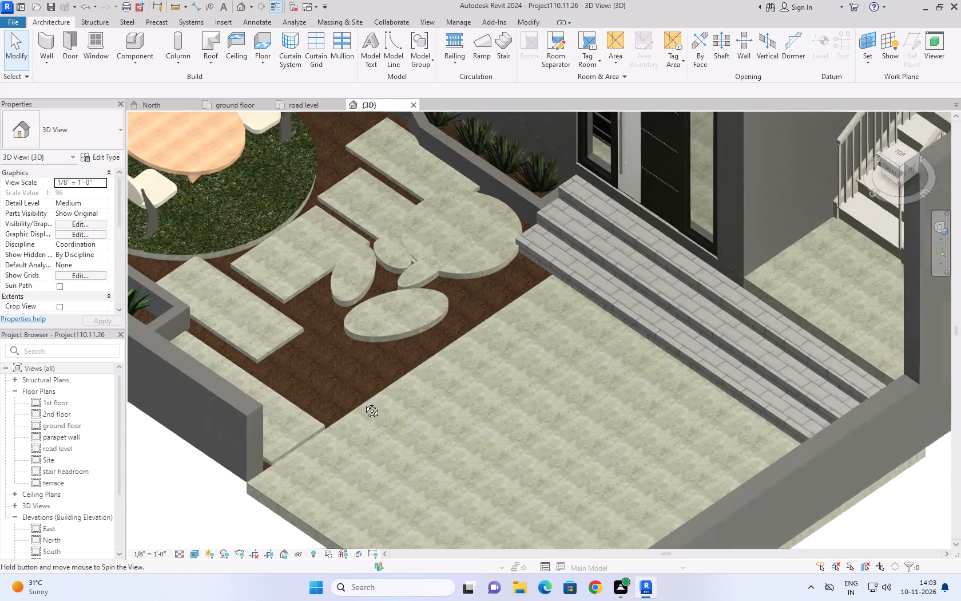
middle_click_drag(363, 402, 373, 412, "shift")
double_click(425, 356)
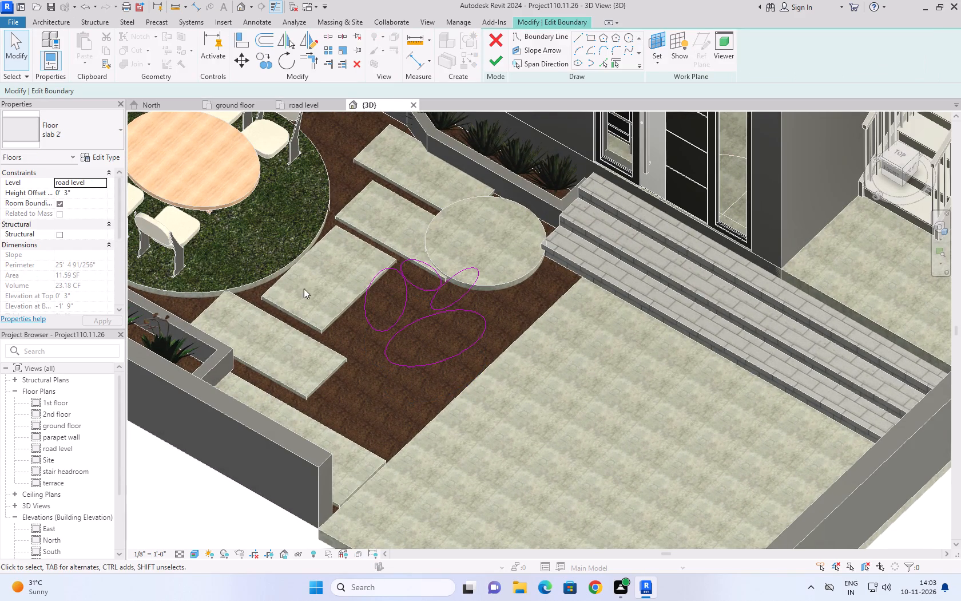
left_click(501, 61)
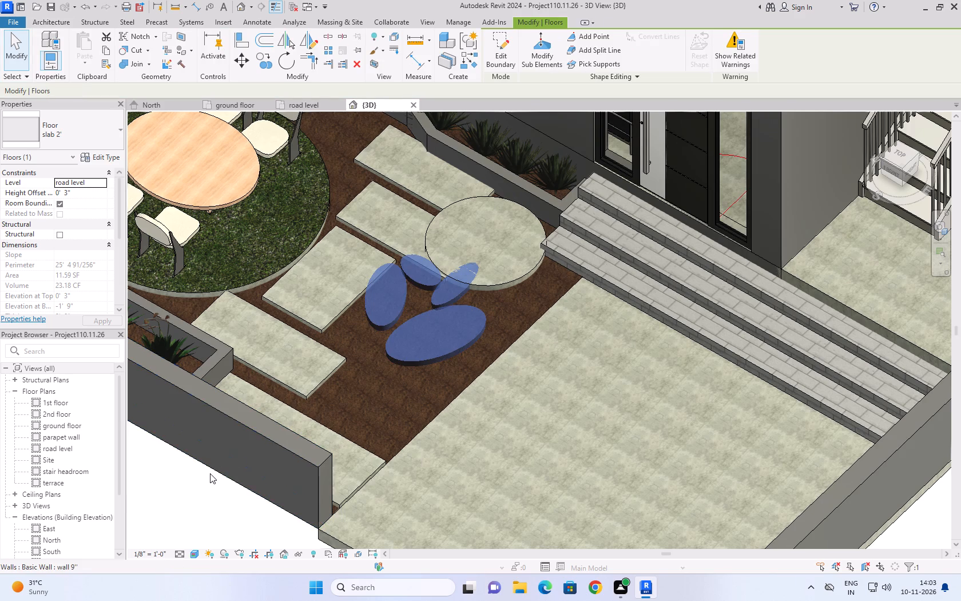
Start the Paint tool and search the project materials for "black".
type("pt")
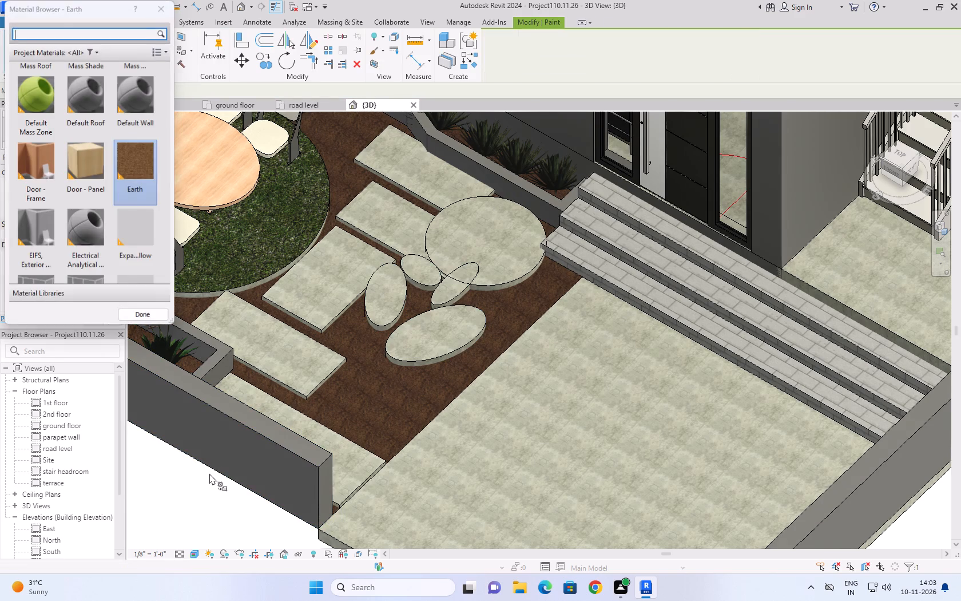
scroll(71, 231, "up", 3)
scroll(71, 231, "down", 3)
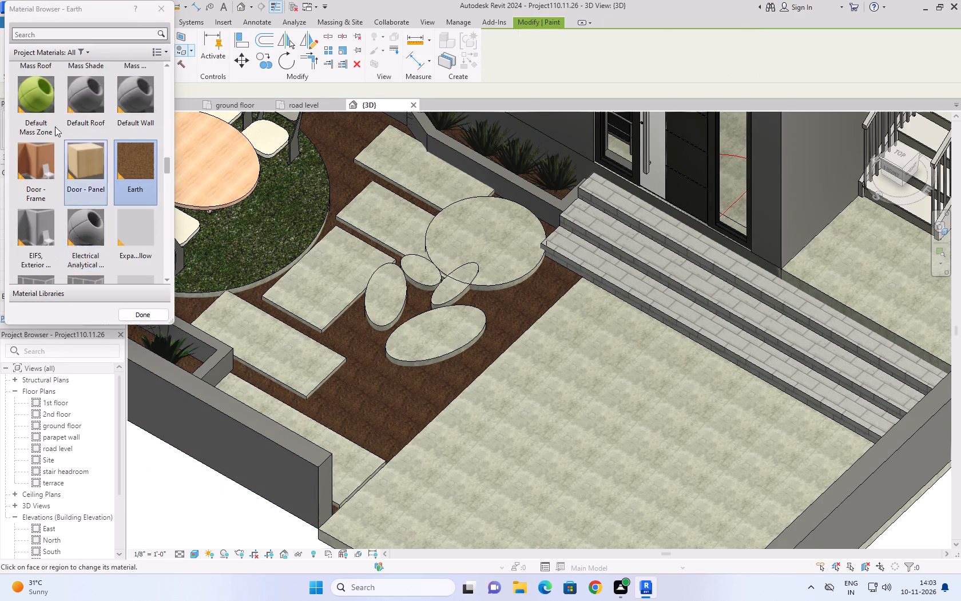
left_click(42, 34)
type("black")
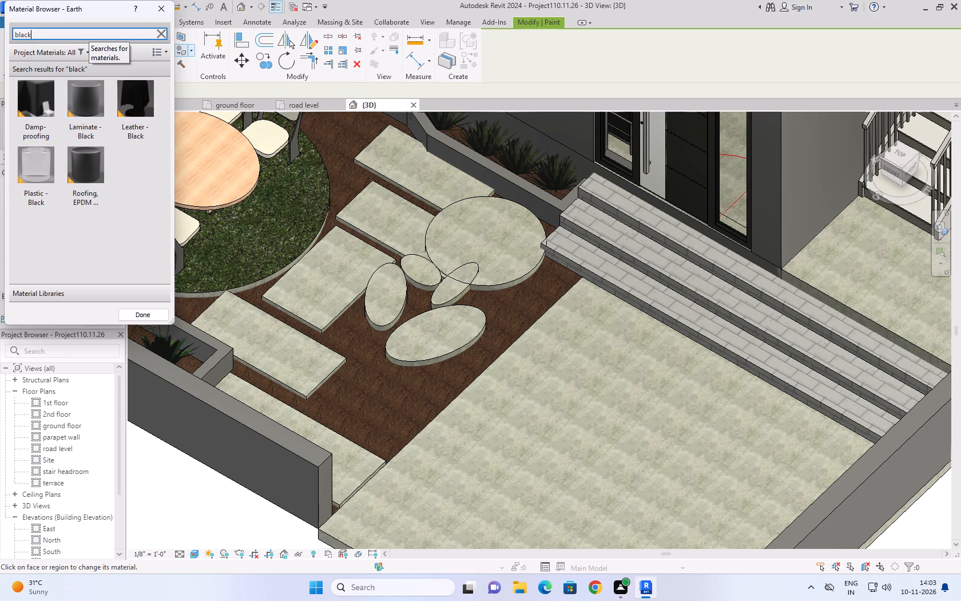
Search the project materials for "gloss" and "glossy" as a paint finish.
key("BackSpace")
key("BackSpace")
key("BackSpace")
key("BackSpace")
key("BackSpace")
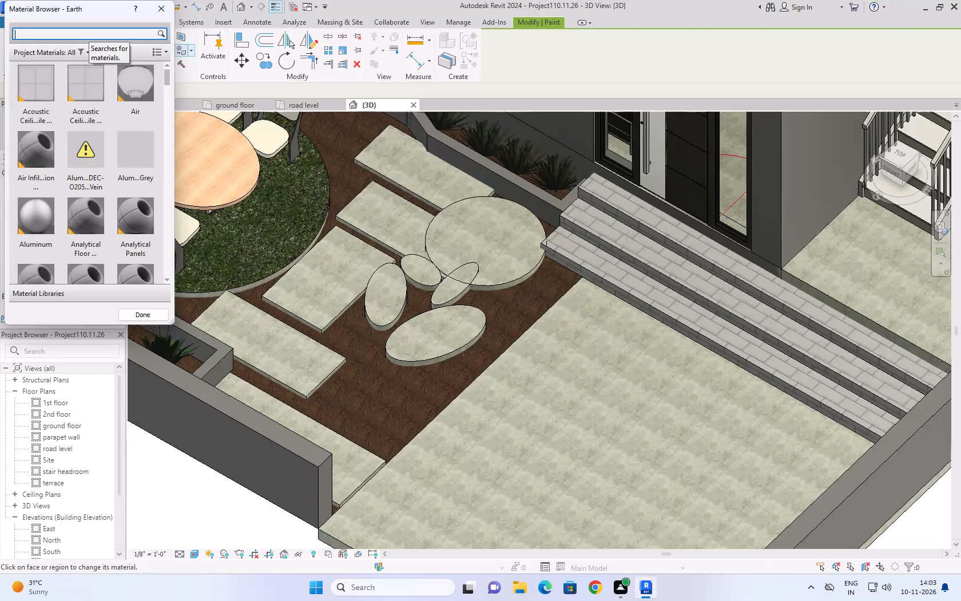
type("gloss")
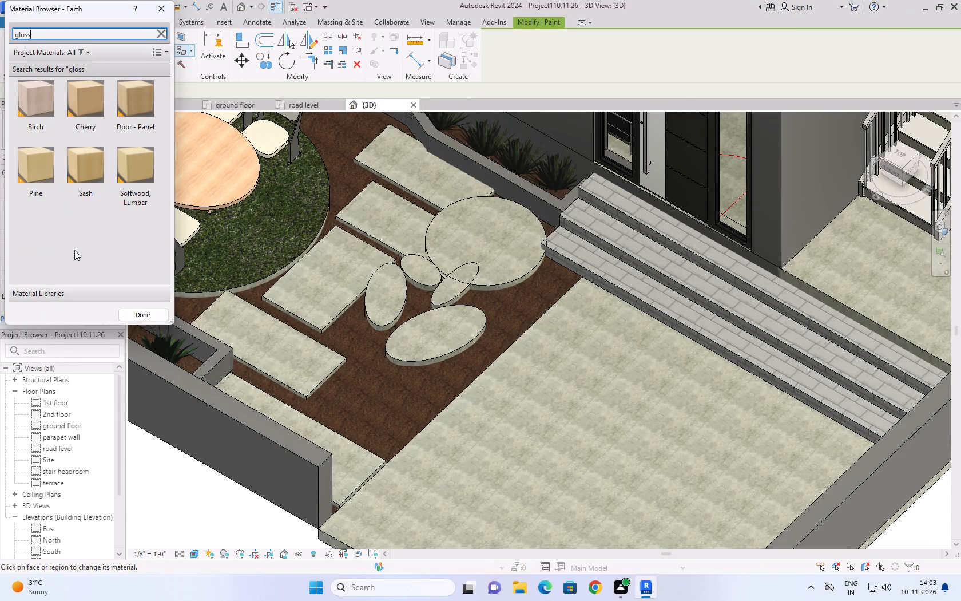
left_click(53, 29)
key("y")
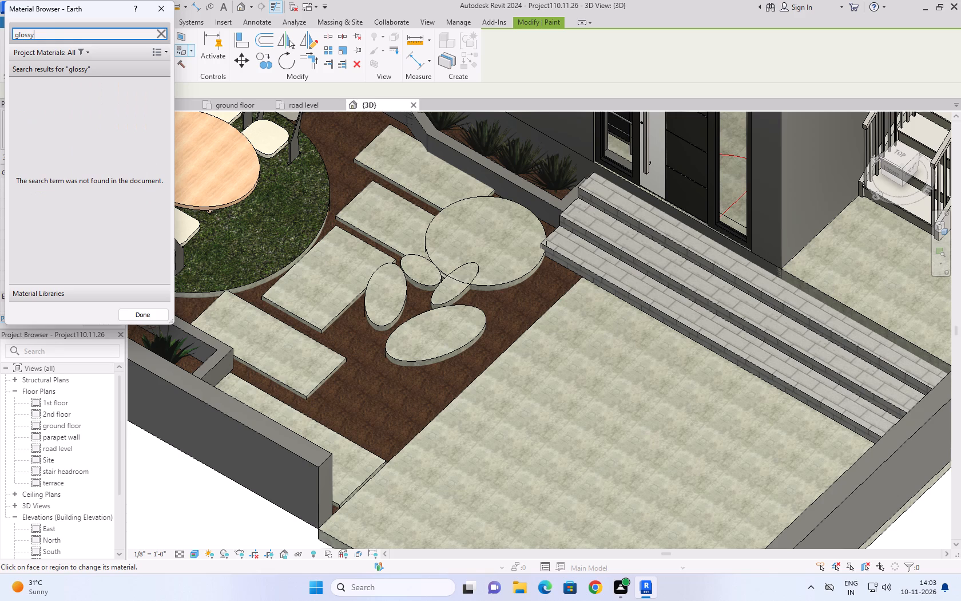
Shorten the material search to "g", browse the materials for a suitable paint including Damp-proofing, and leave the Paint tool.
key("BackSpace")
key("BackSpace")
key("BackSpace")
key("BackSpace")
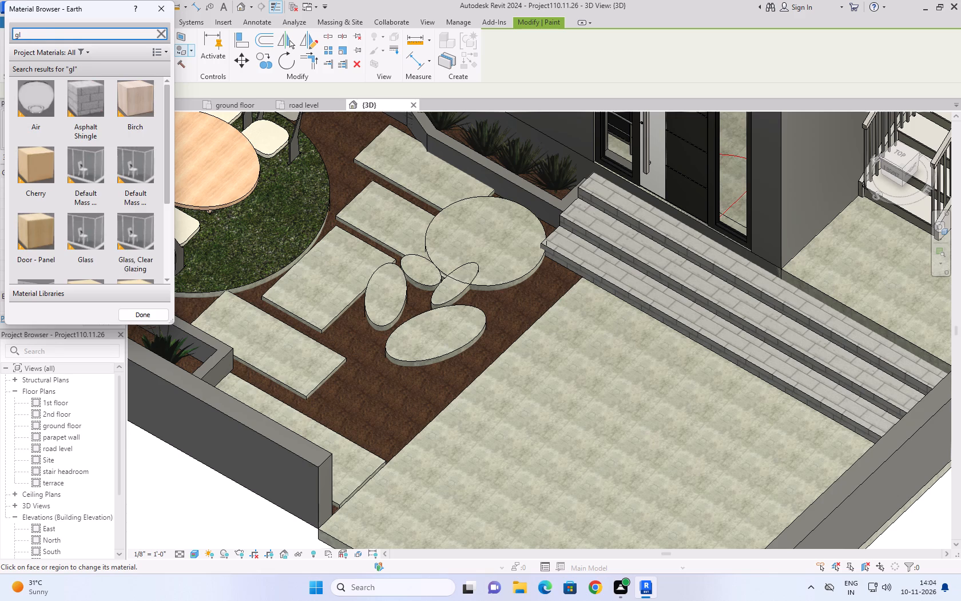
key("BackSpace")
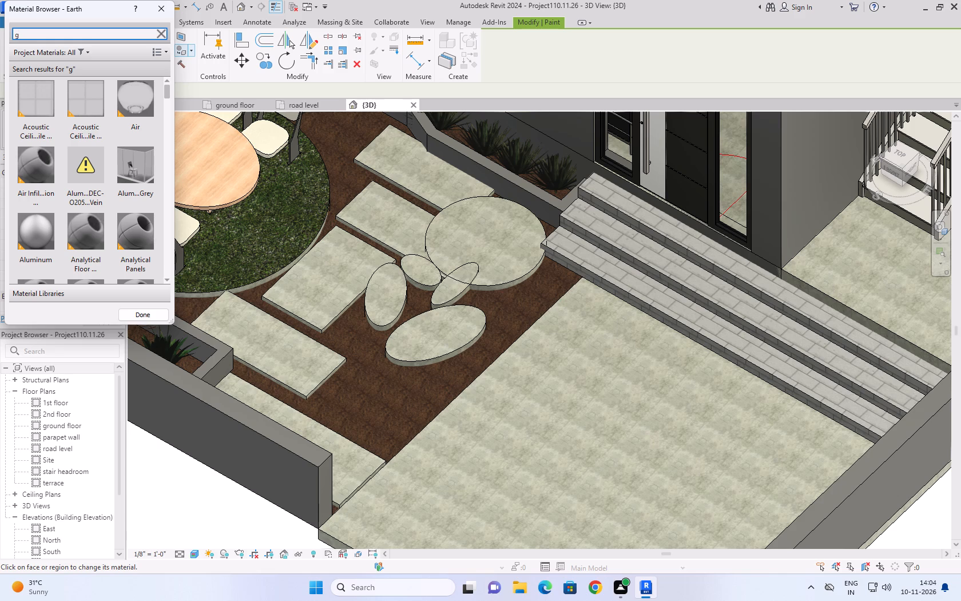
scroll(0, 19, "down", 1)
scroll(98, 209, "down", 5)
scroll(101, 210, "up", 2)
scroll(101, 210, "down", 1)
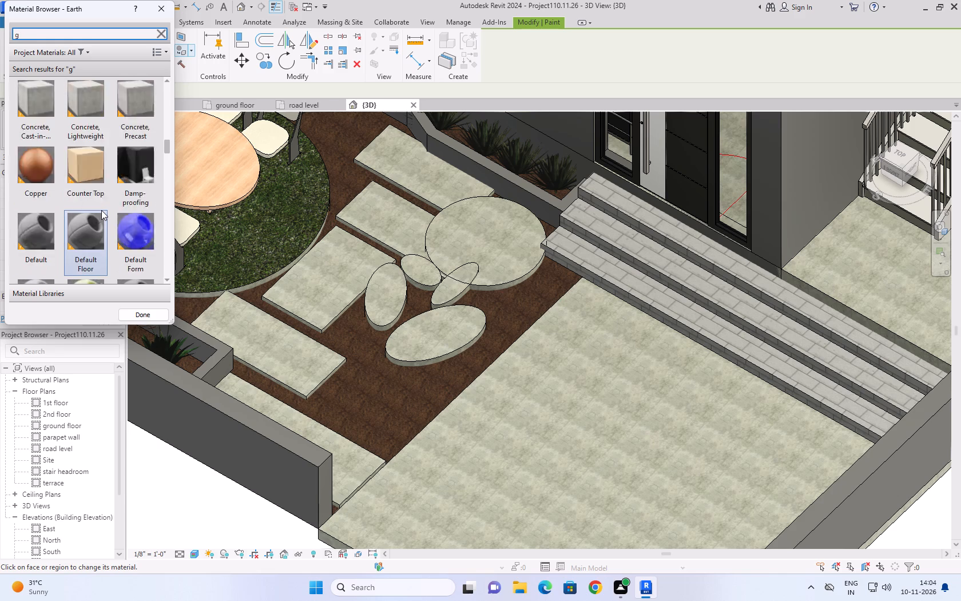
scroll(101, 210, "down", 1)
scroll(103, 209, "up", 1)
left_click(130, 160)
scroll(130, 160, "down", 3)
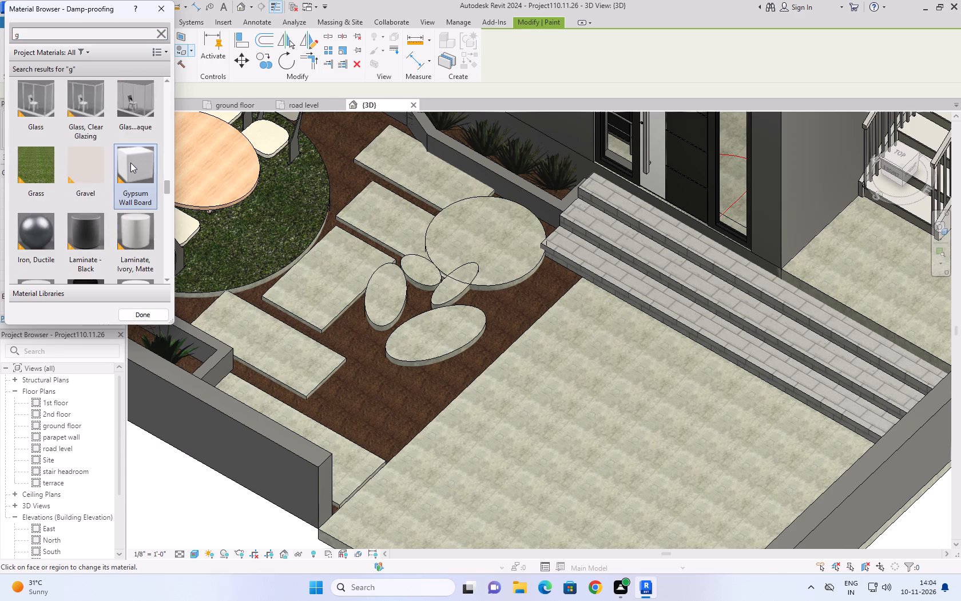
scroll(130, 163, "down", 3)
scroll(130, 163, "up", 2)
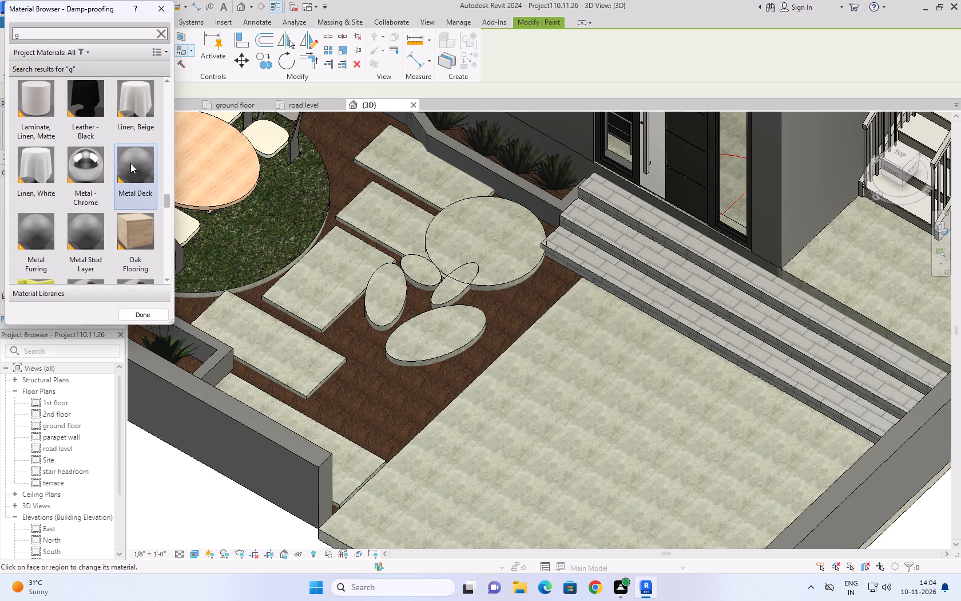
scroll(130, 187, "down", 5)
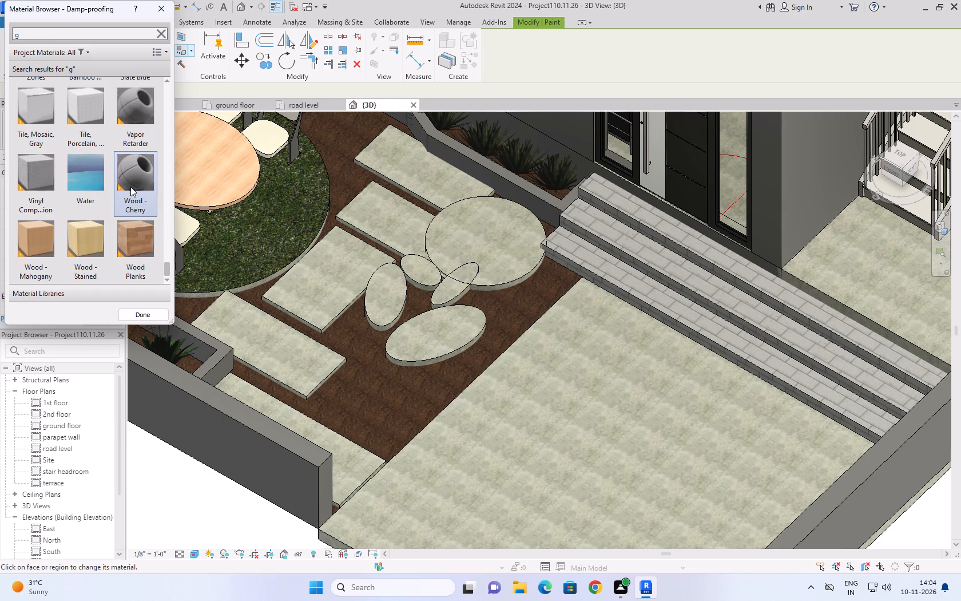
scroll(130, 187, "down", 8)
scroll(130, 193, "up", 1)
scroll(130, 193, "down", 4)
left_click(163, 6)
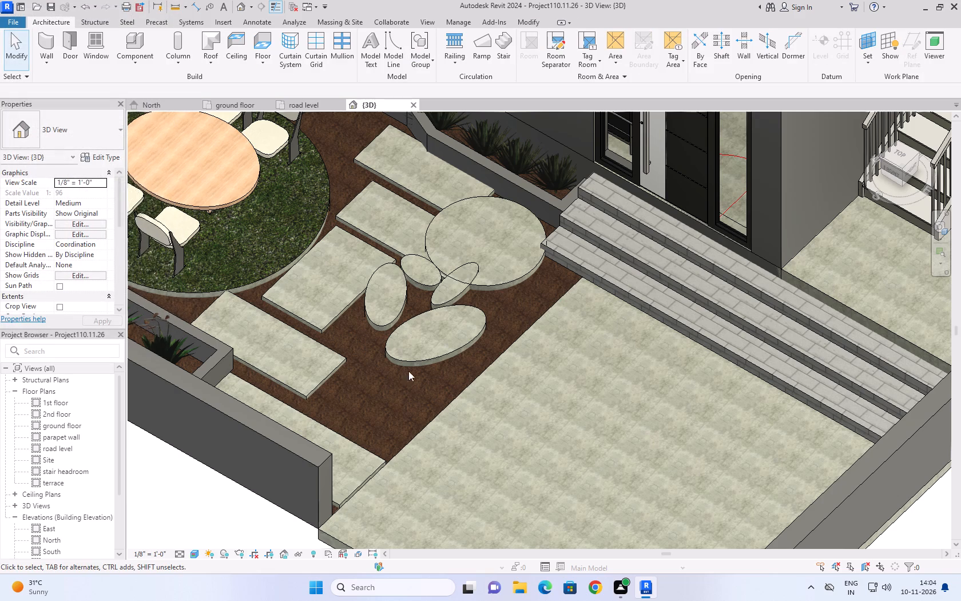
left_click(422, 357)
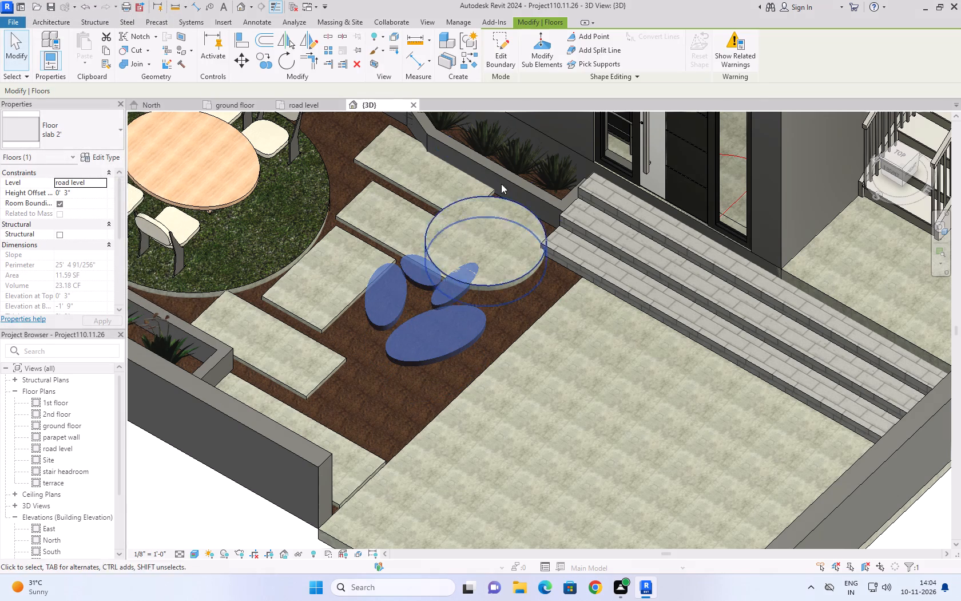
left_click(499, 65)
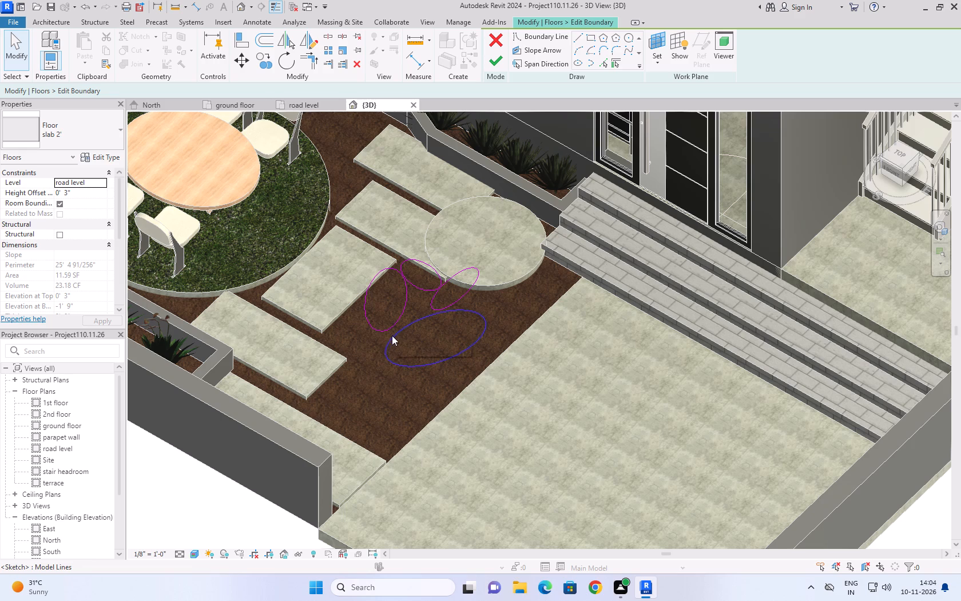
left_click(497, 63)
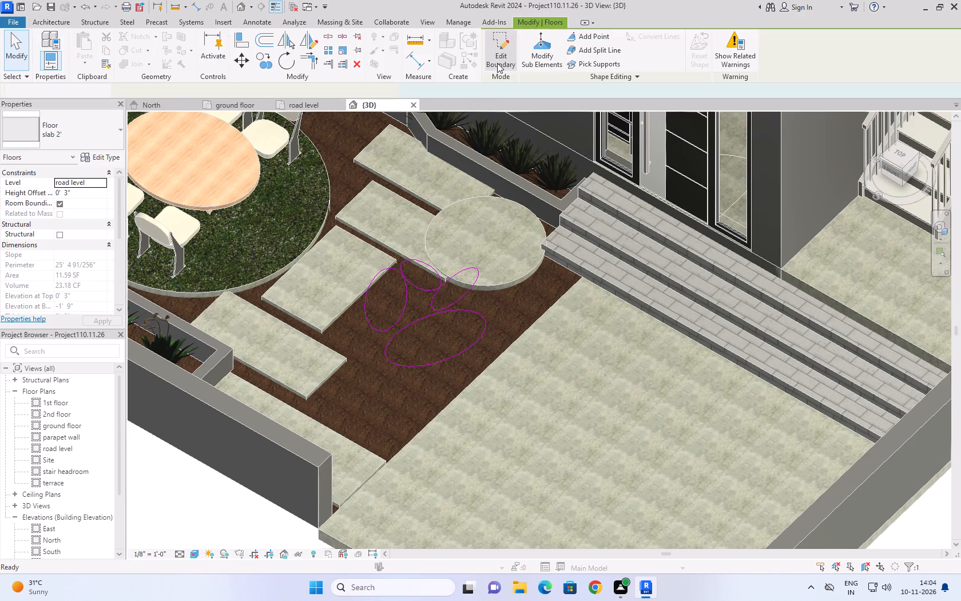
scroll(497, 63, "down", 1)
Open the material choice for the structure layer of the elliptical floor's slab 2' type and search for "gloss".
left_click(433, 294)
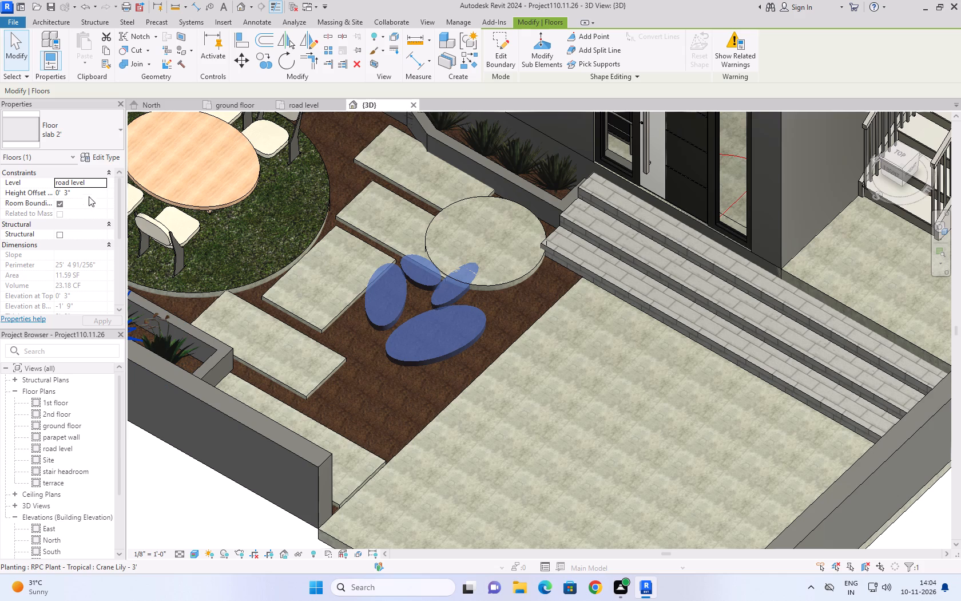
left_click(105, 161)
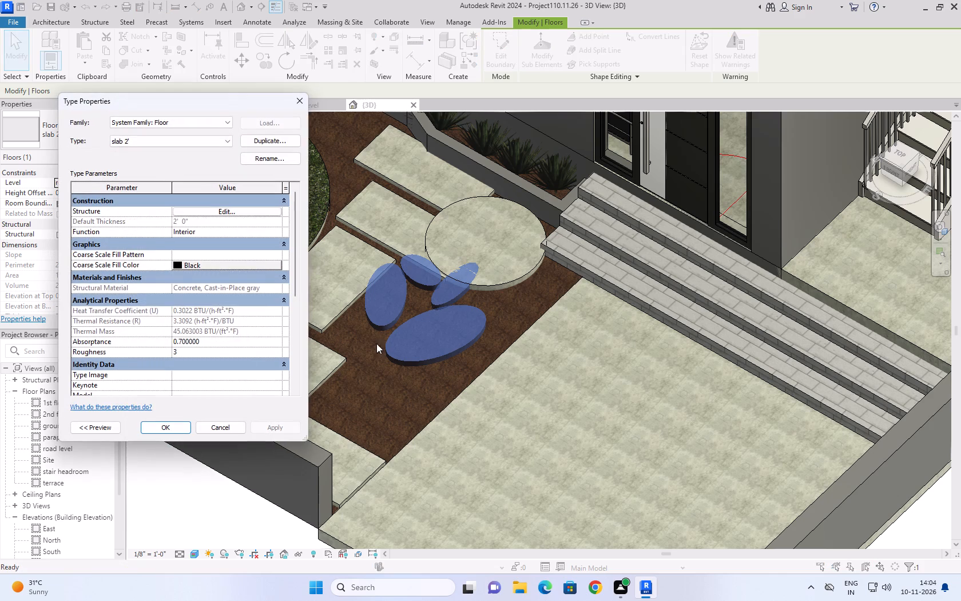
left_click(260, 212)
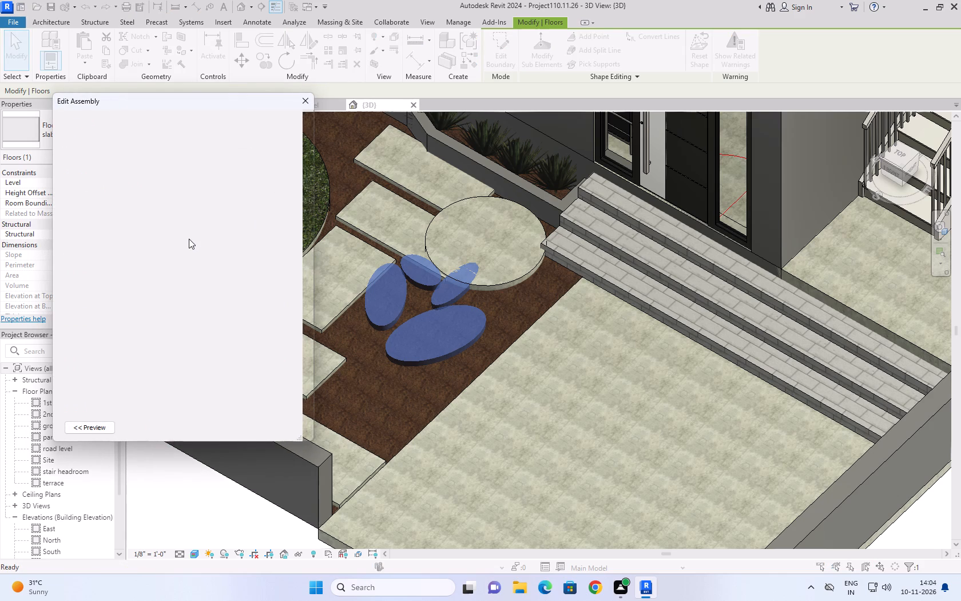
left_click(198, 239)
left_click(176, 382)
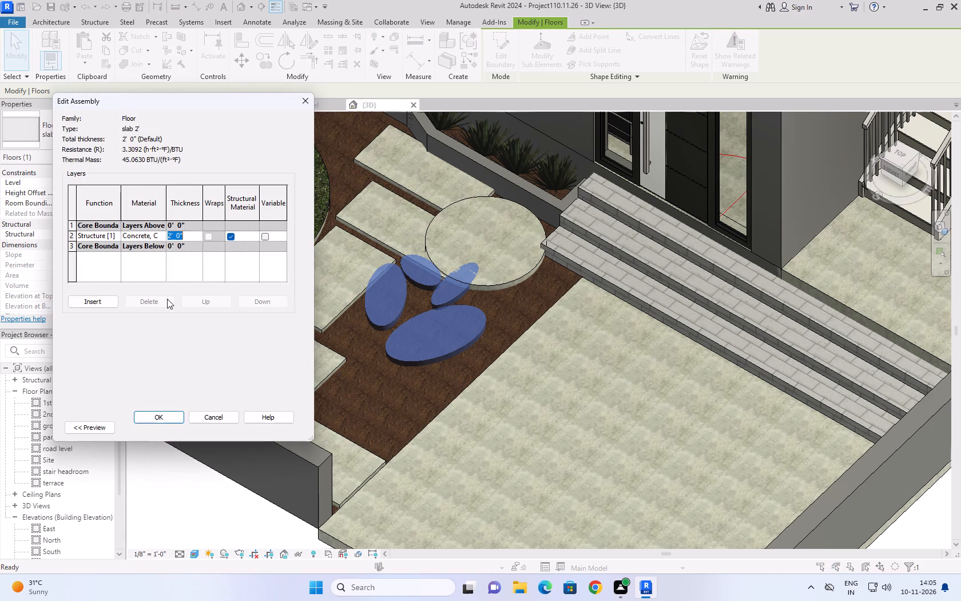
left_click(162, 239)
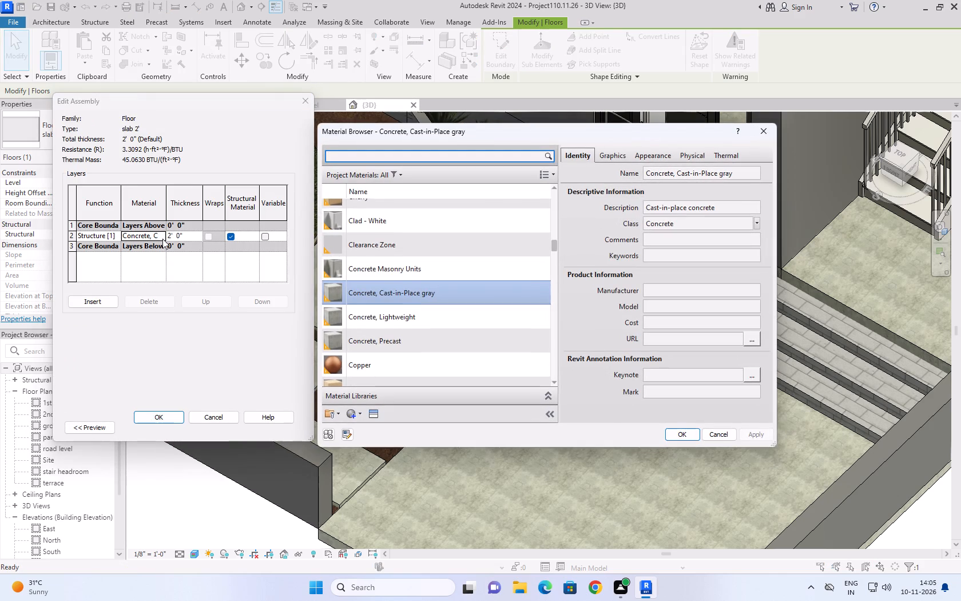
scroll(415, 341, "down", 16)
left_click(406, 156)
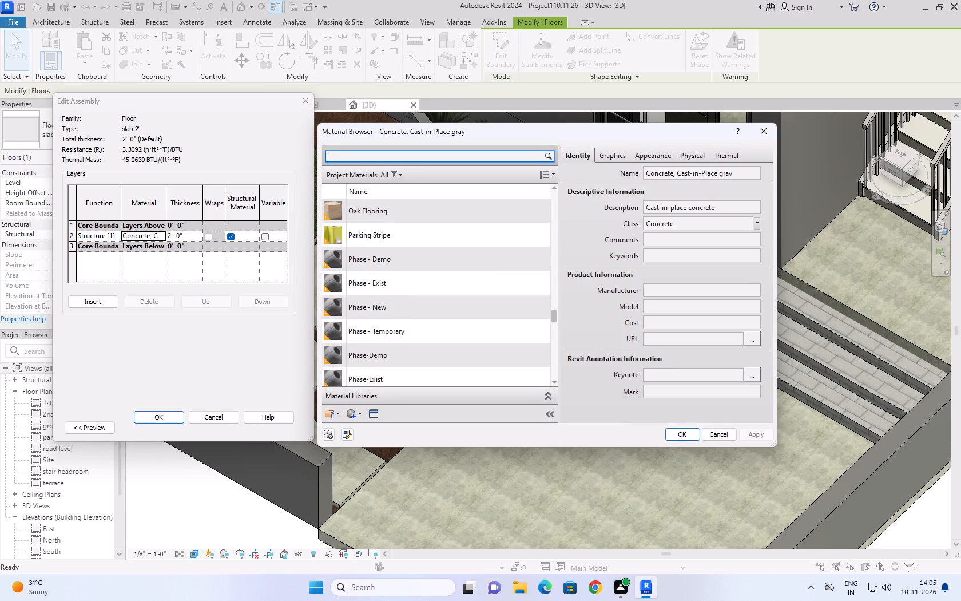
type("glo")
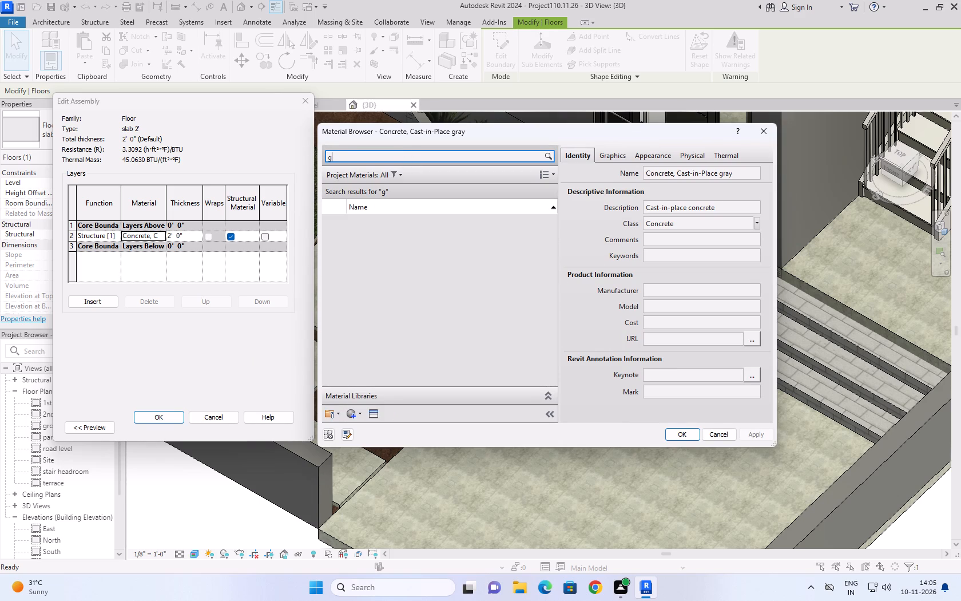
type("ss")
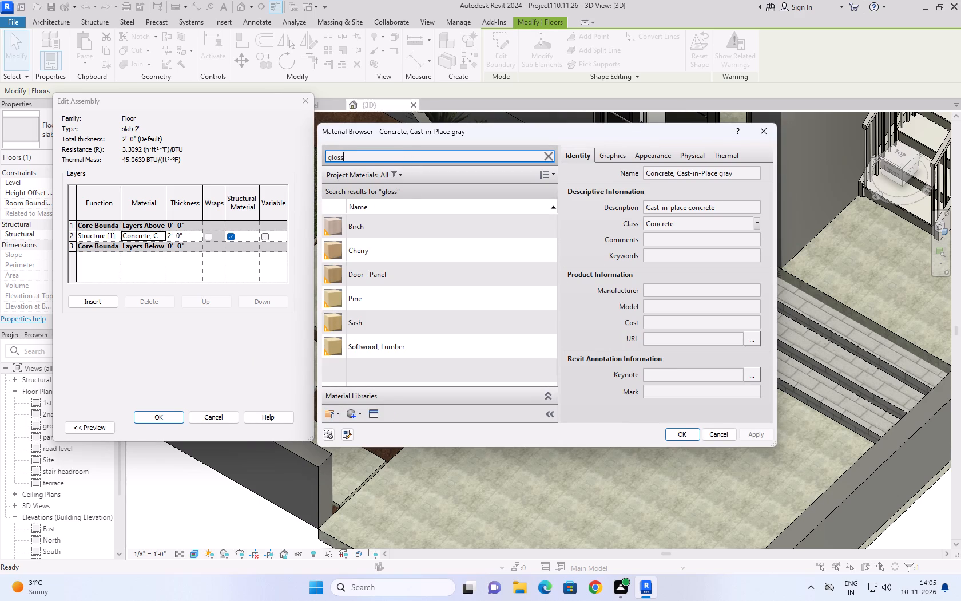
scroll(435, 261, "down", 7)
scroll(408, 332, "up", 3)
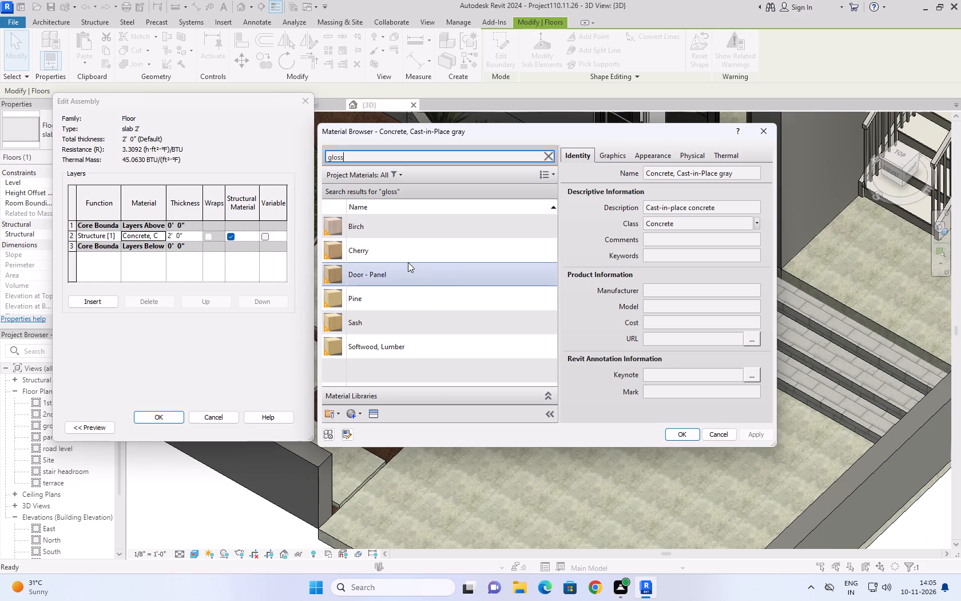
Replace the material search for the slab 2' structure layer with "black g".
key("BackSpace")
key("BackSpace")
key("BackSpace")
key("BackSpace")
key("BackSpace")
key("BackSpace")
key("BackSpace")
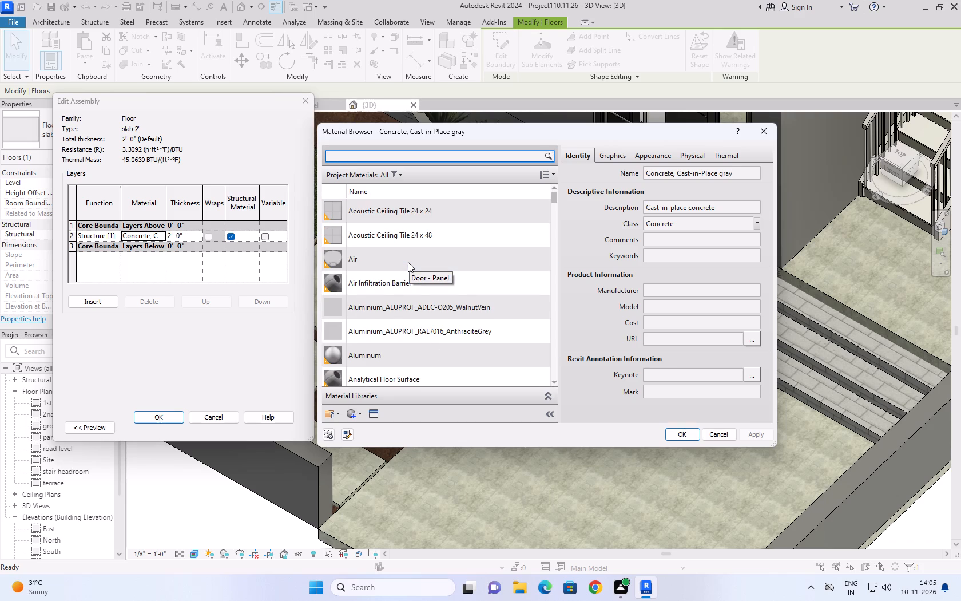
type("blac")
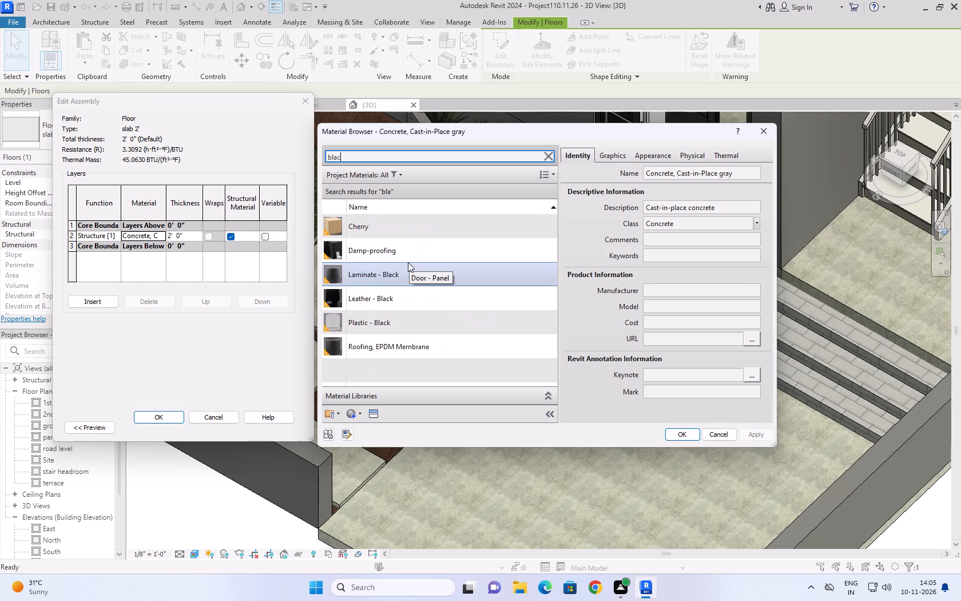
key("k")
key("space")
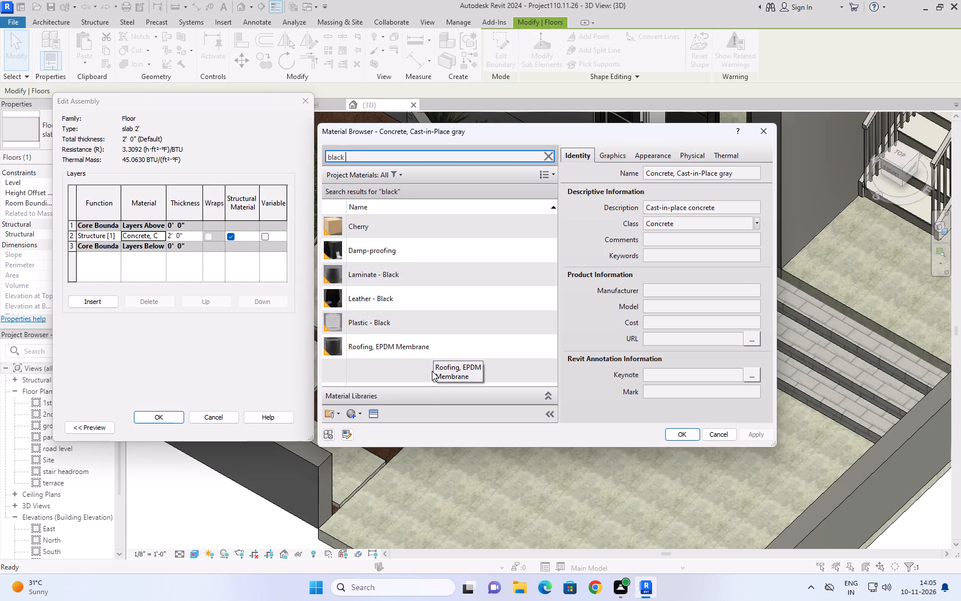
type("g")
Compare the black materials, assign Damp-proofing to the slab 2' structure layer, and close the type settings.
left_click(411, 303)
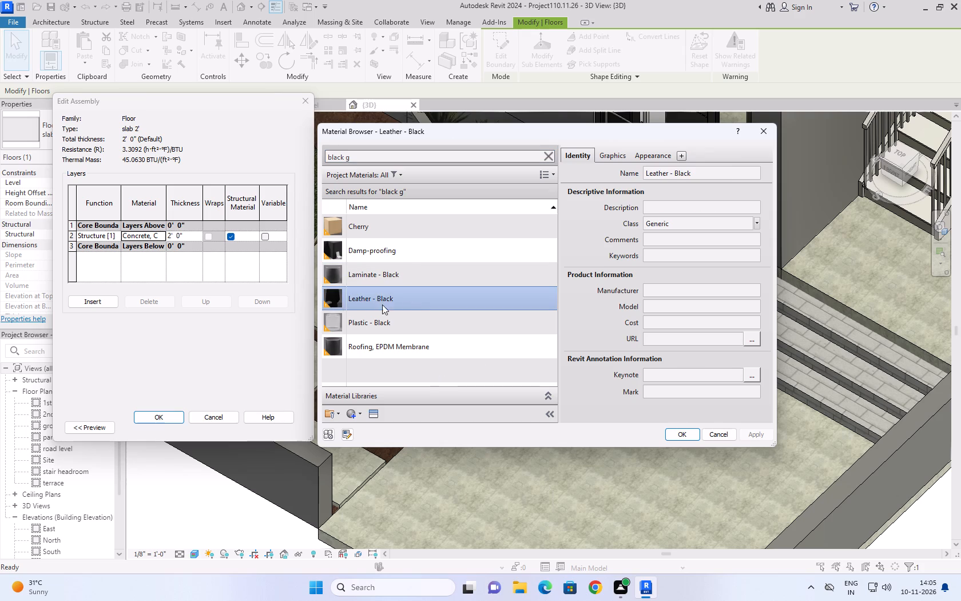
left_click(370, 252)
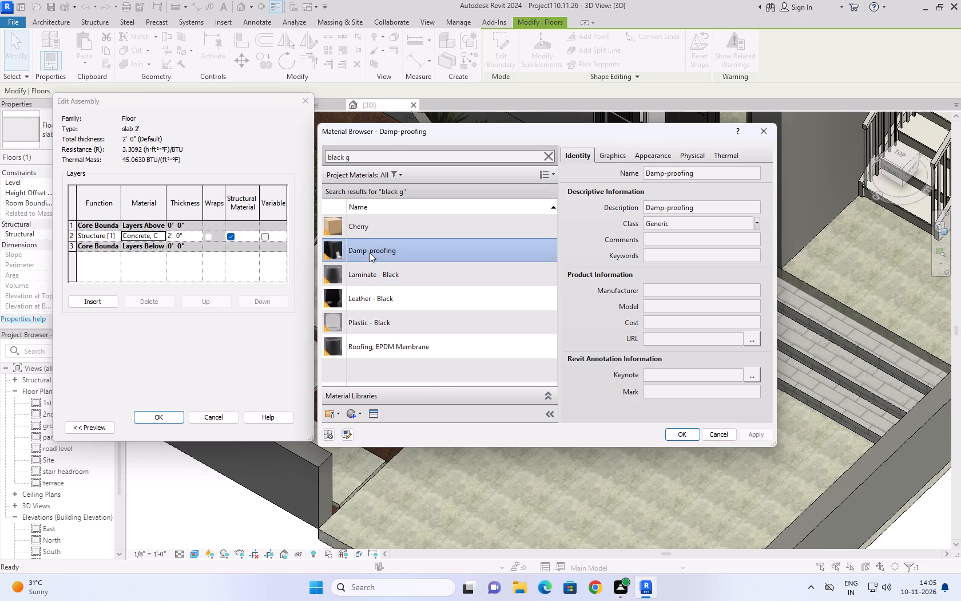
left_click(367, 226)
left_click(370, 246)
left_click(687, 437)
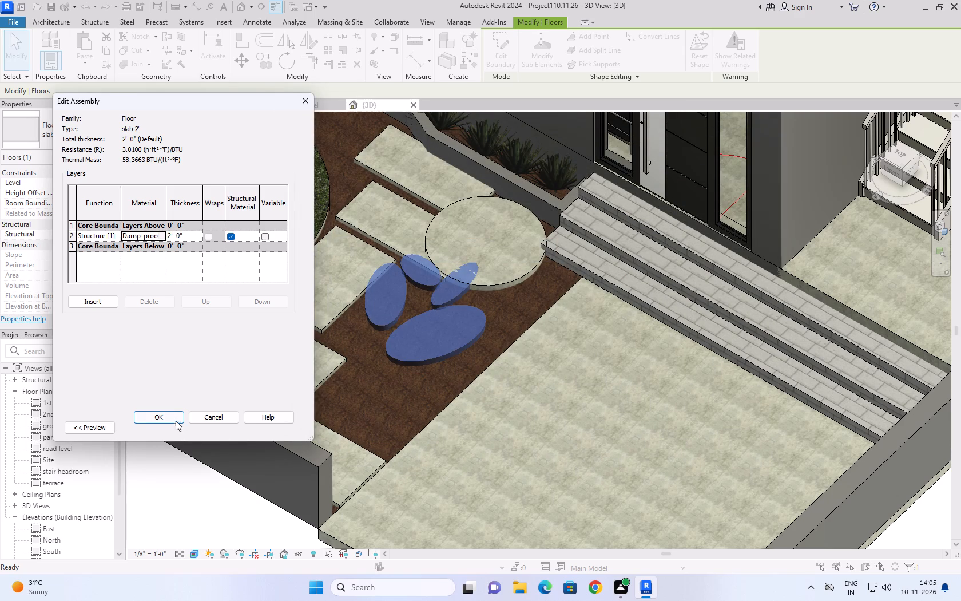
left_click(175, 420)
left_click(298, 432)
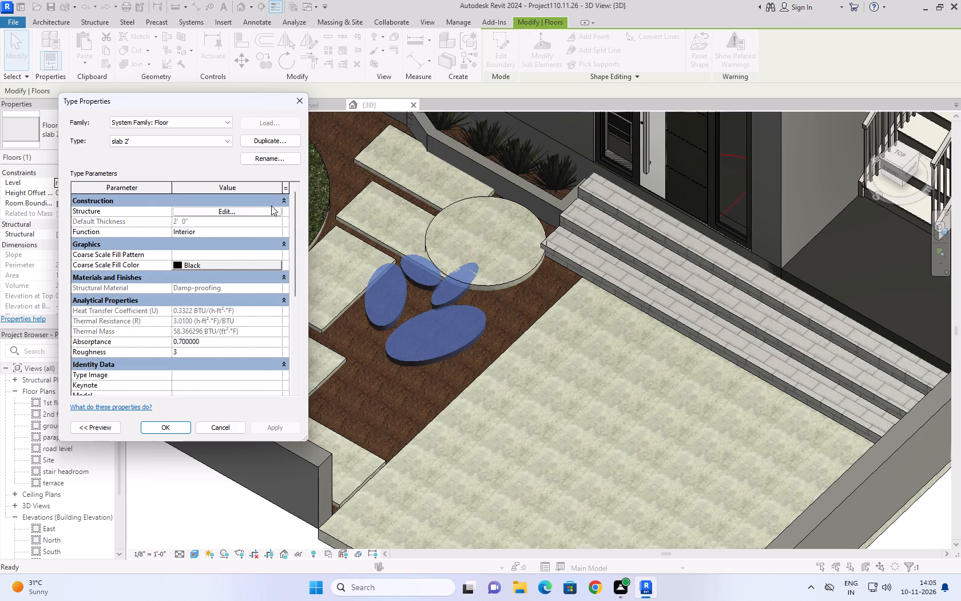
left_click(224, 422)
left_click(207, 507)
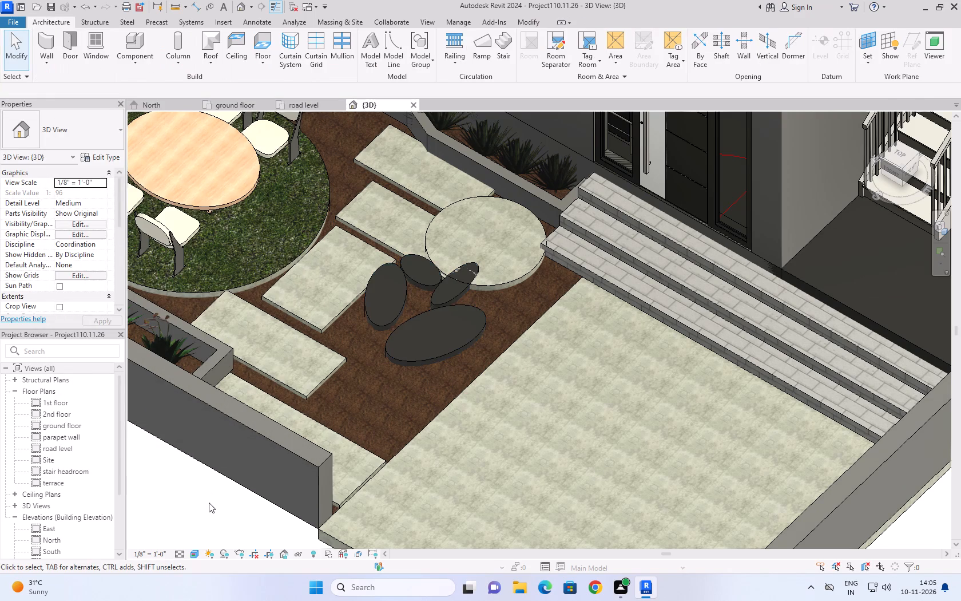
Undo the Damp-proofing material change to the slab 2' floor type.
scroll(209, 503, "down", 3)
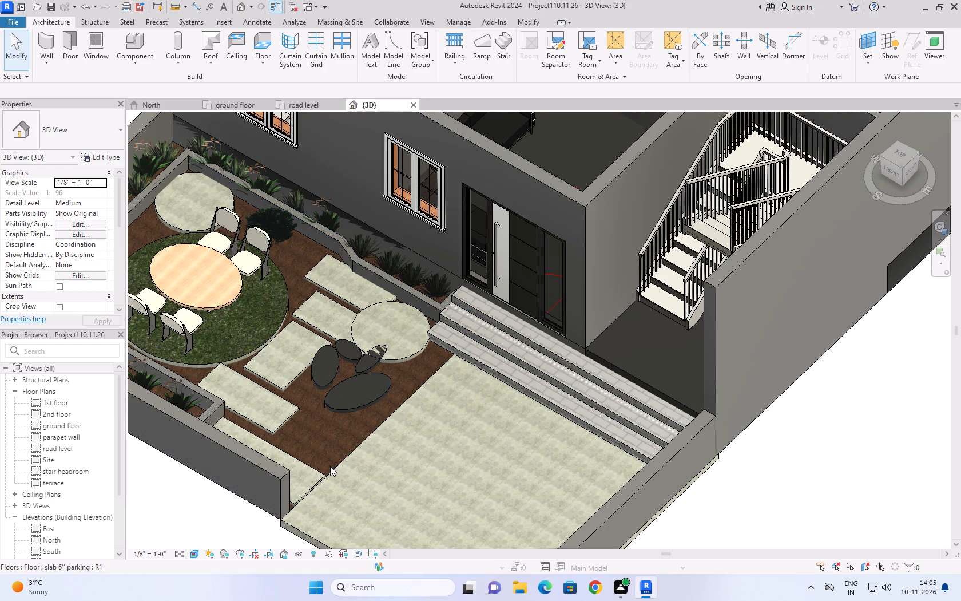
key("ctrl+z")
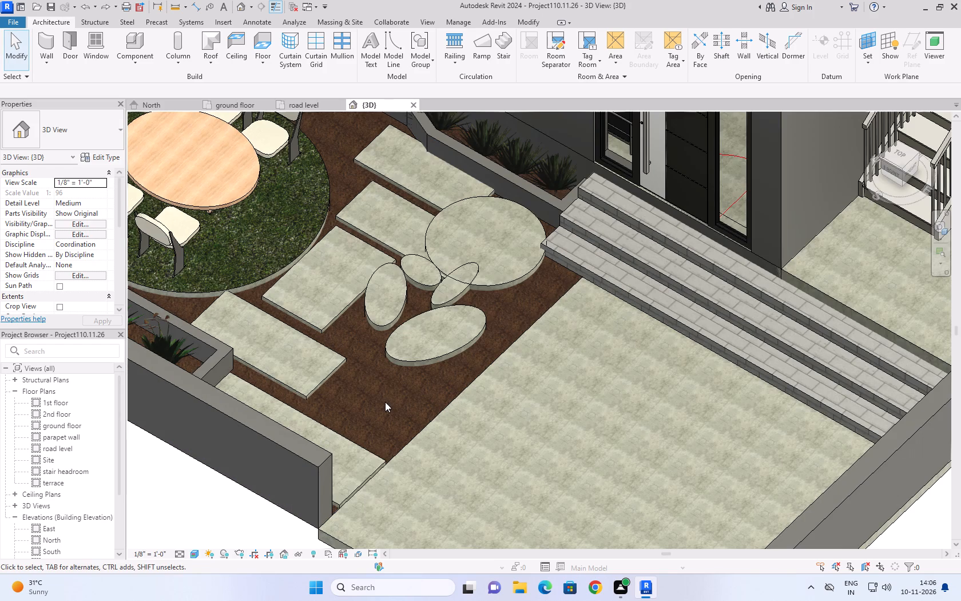
Edit the slab 2' floor boundary, shifting the largest ellipse slightly away from the three smaller ones toward the front wall, and finish the sketch.
left_click(408, 358)
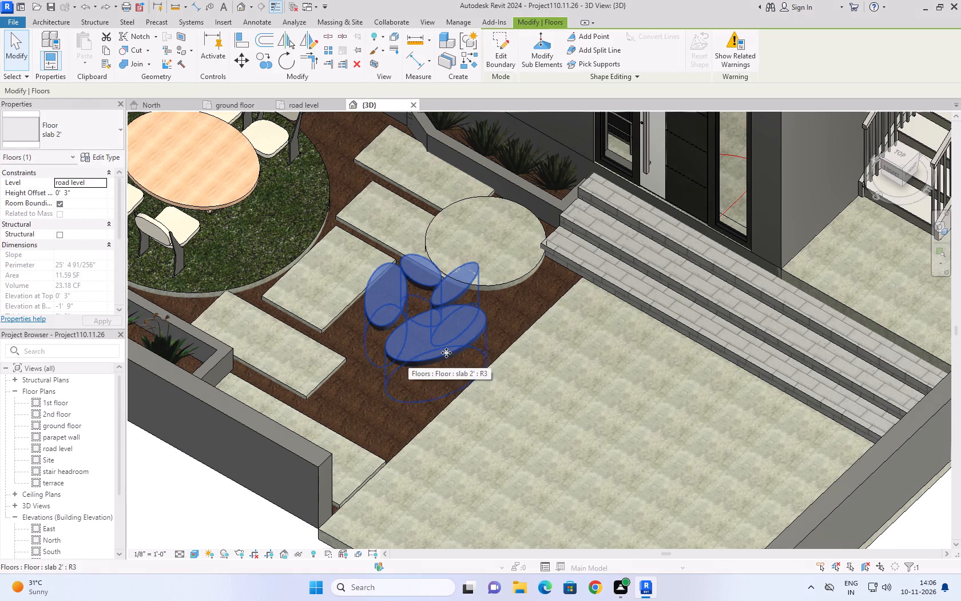
left_click(501, 51)
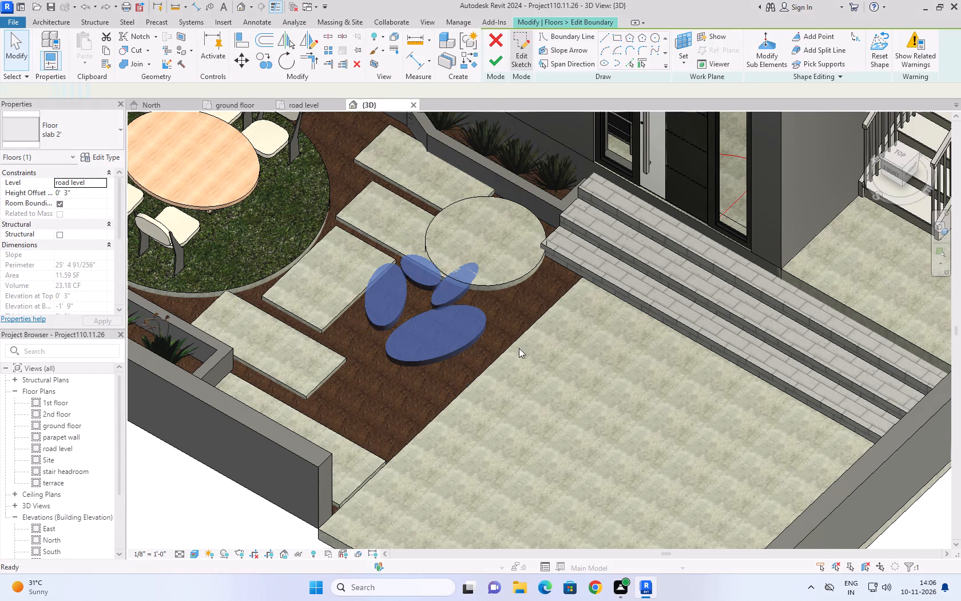
left_click_drag(464, 347, 449, 329)
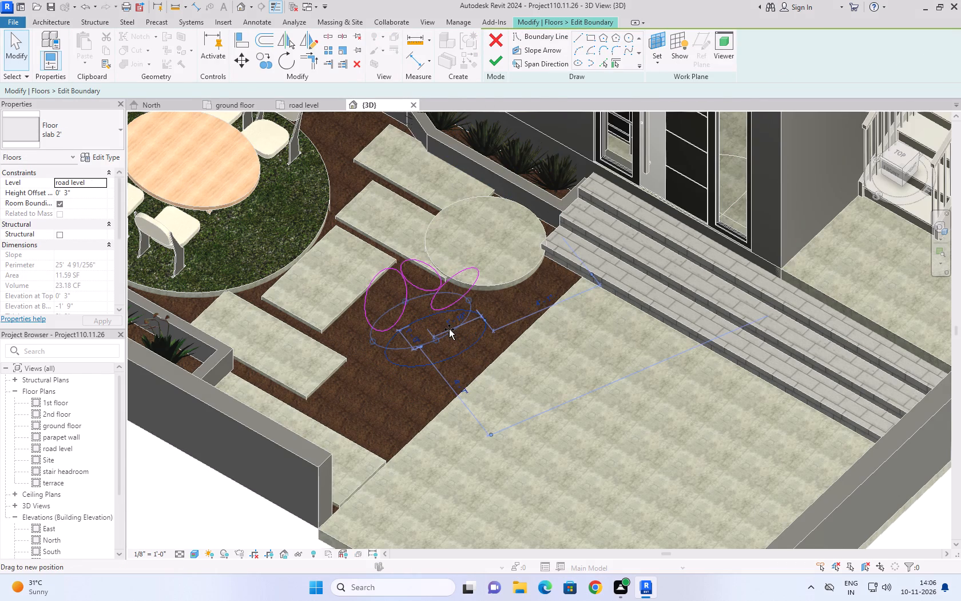
left_click_drag(449, 329, 459, 355)
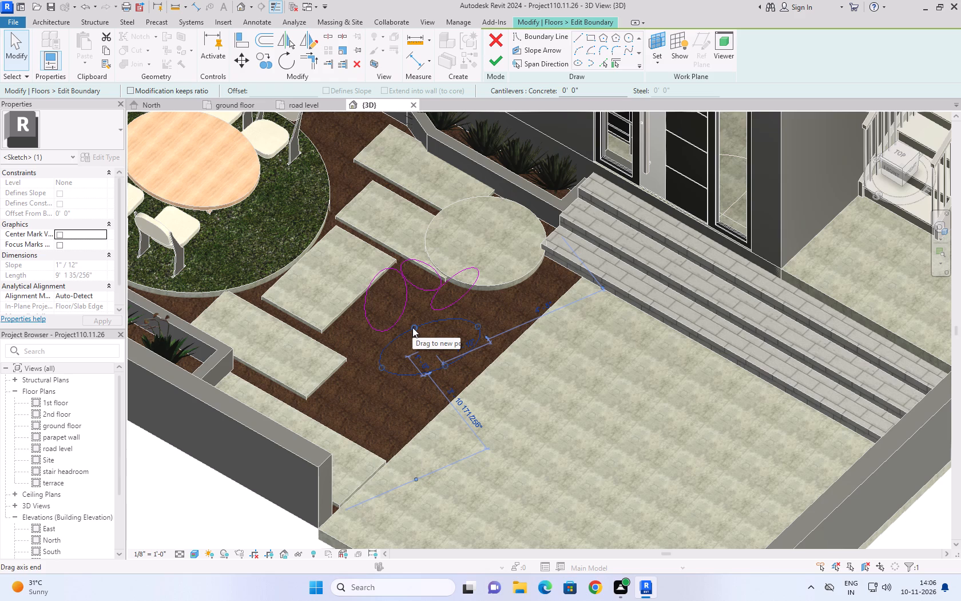
left_click(412, 327)
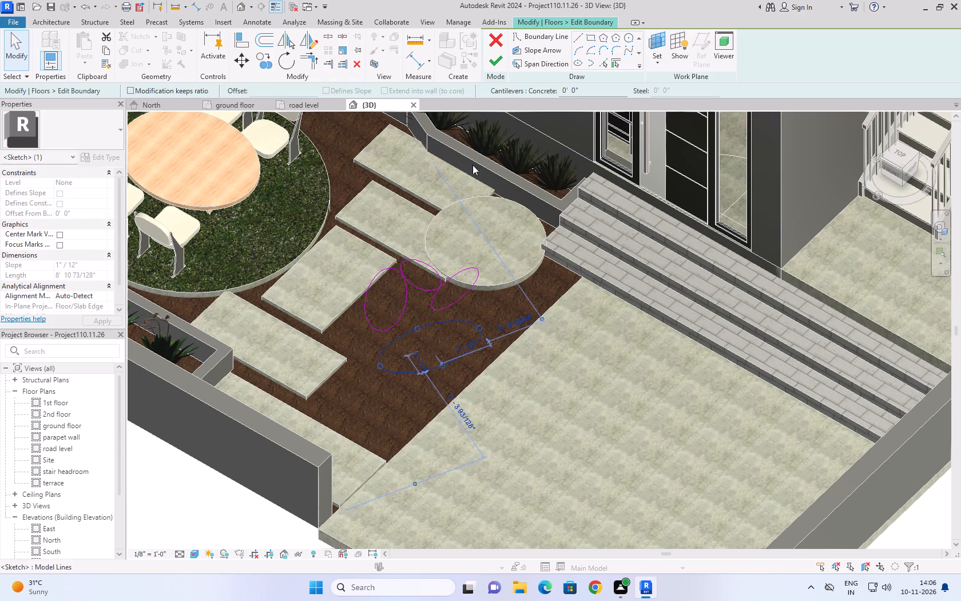
left_click(491, 64)
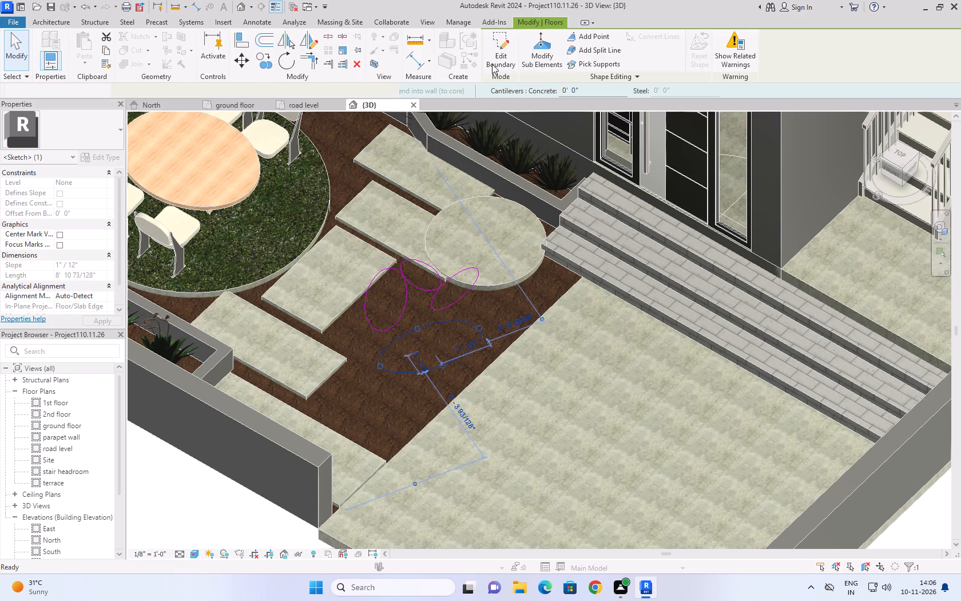
left_click(183, 475)
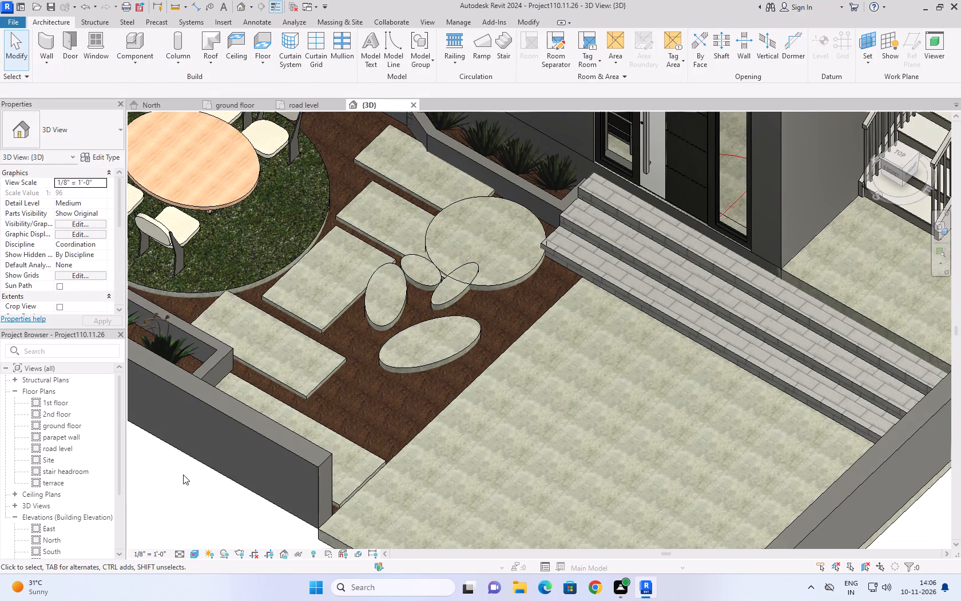
Find Leather - Black by searching "bl" and paint it onto the top face of the elliptical slab 2' floor.
type("pt")
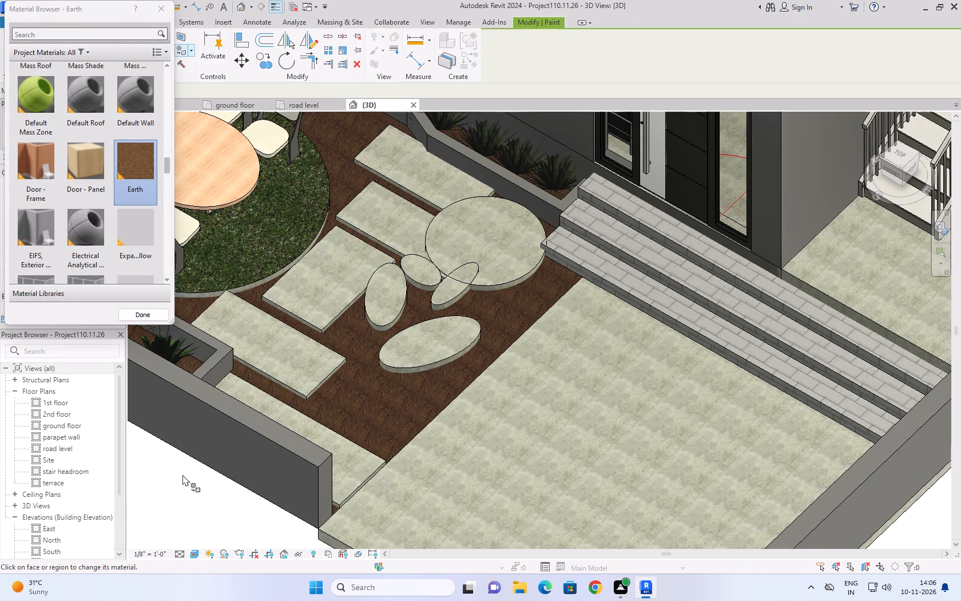
left_click(49, 34)
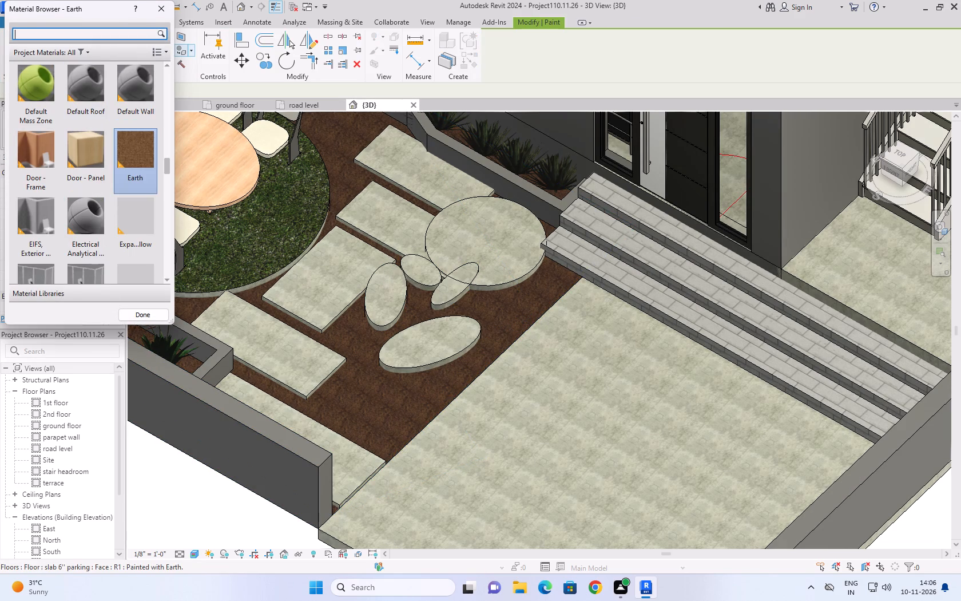
type("bl")
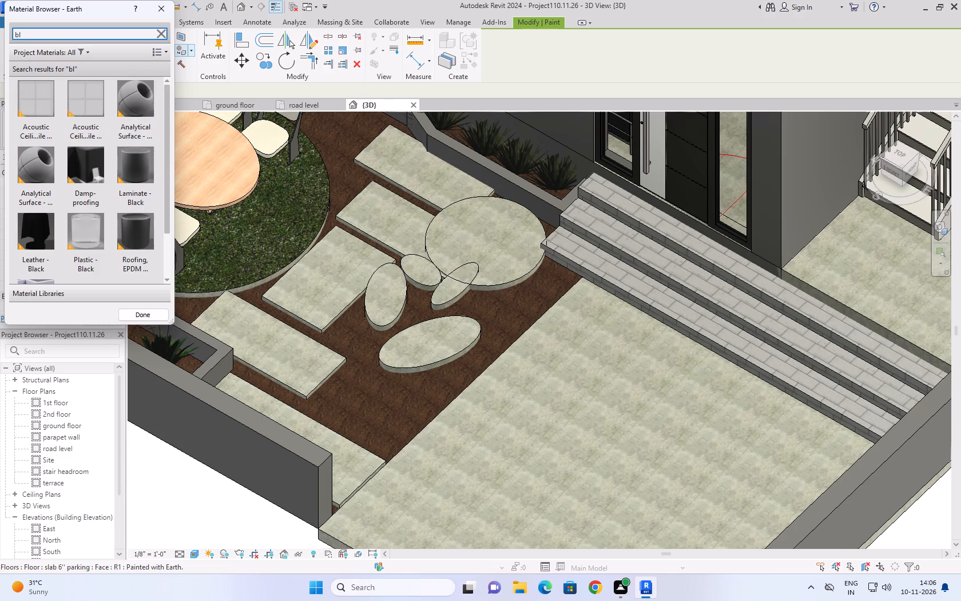
double_click(31, 226)
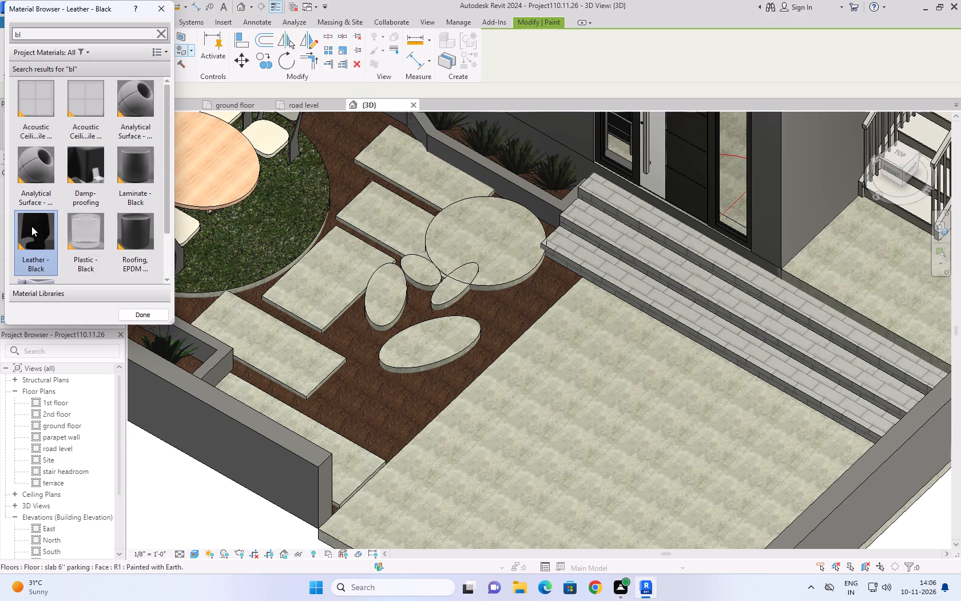
left_click(387, 358)
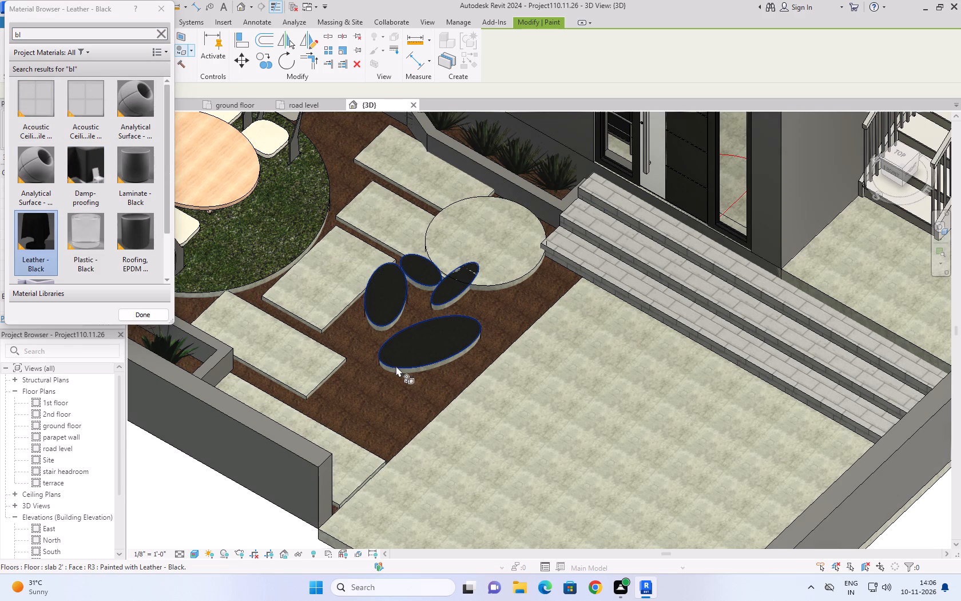
Paint the front side face of the largest ellipse with Leather - Black.
scroll(397, 326, "up", 5)
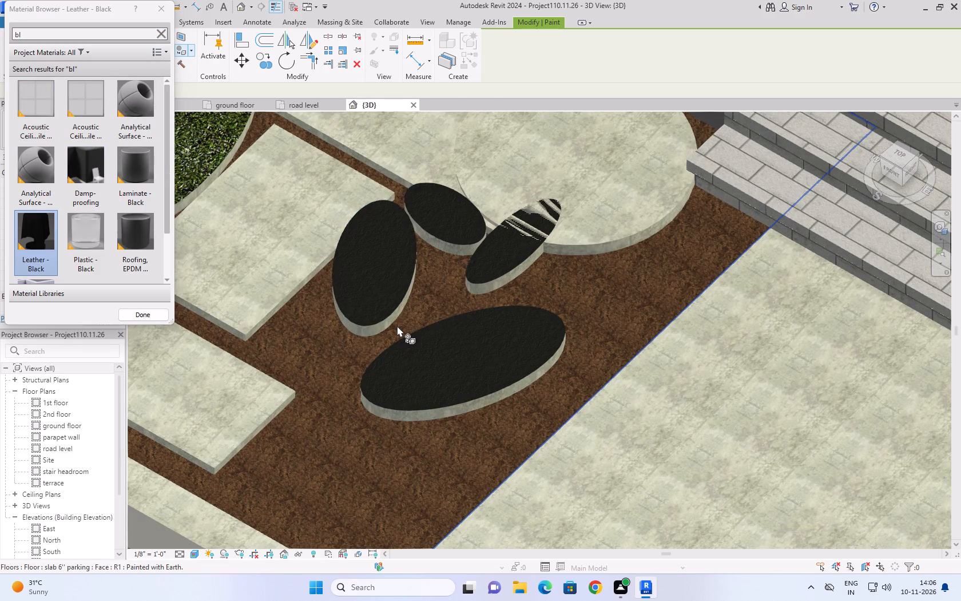
left_click(383, 322)
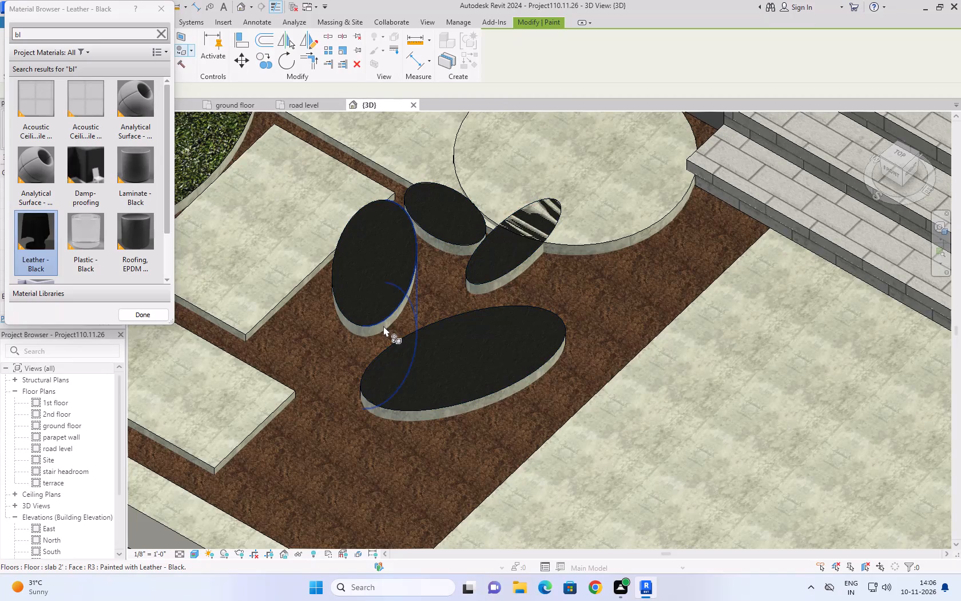
scroll(383, 326, "up", 1, "shift")
middle_click_drag(383, 326, 408, 267, "shift")
scroll(441, 215, "down", 4)
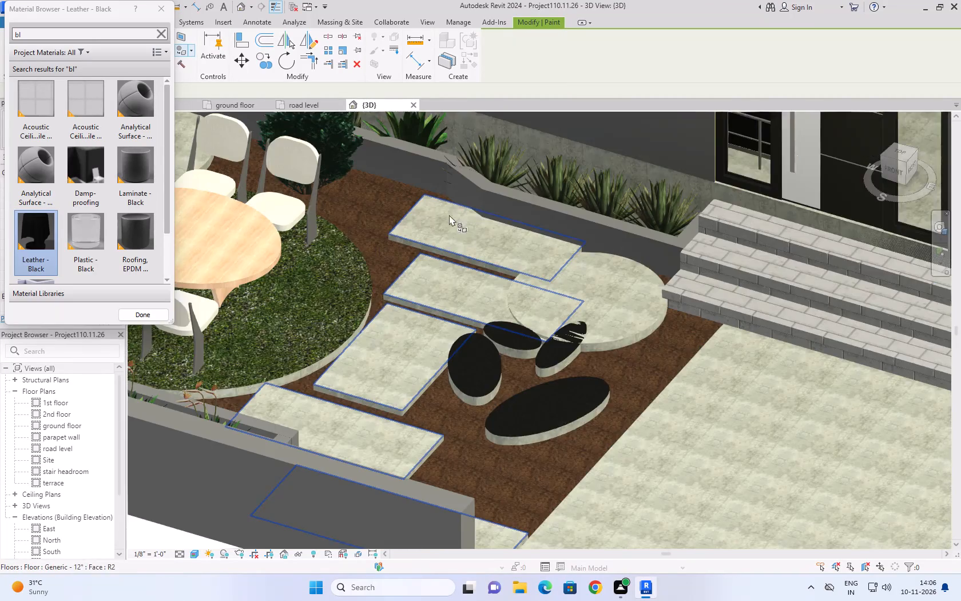
scroll(449, 215, "down", 1)
scroll(521, 401, "up", 1)
middle_click_drag(521, 401, 509, 291)
scroll(509, 291, "up", 1, "shift")
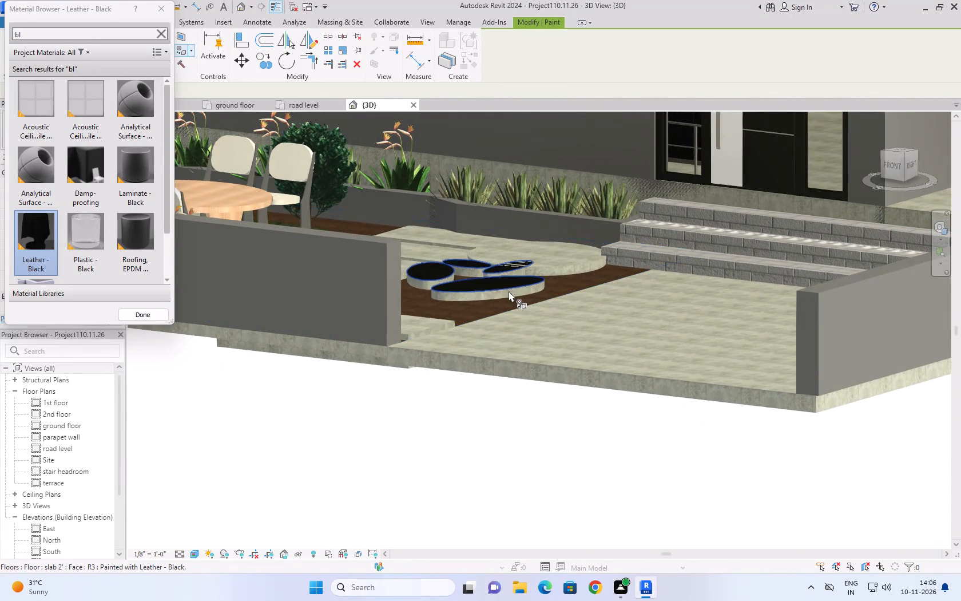
left_click(503, 294)
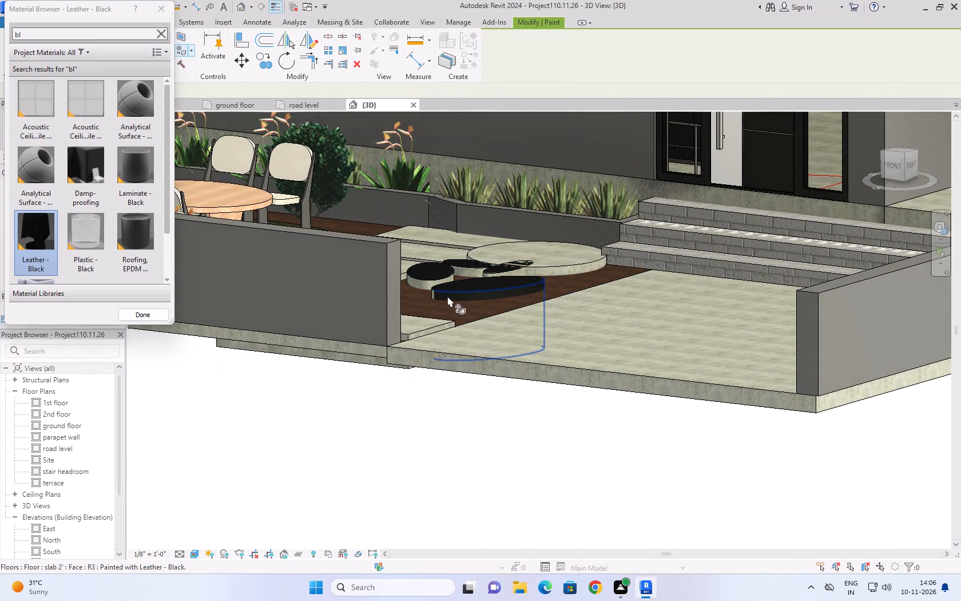
Paint the side faces of the two small ellipses beside the round paver with Leather - Black.
middle_click_drag(447, 296, 534, 461, "shift")
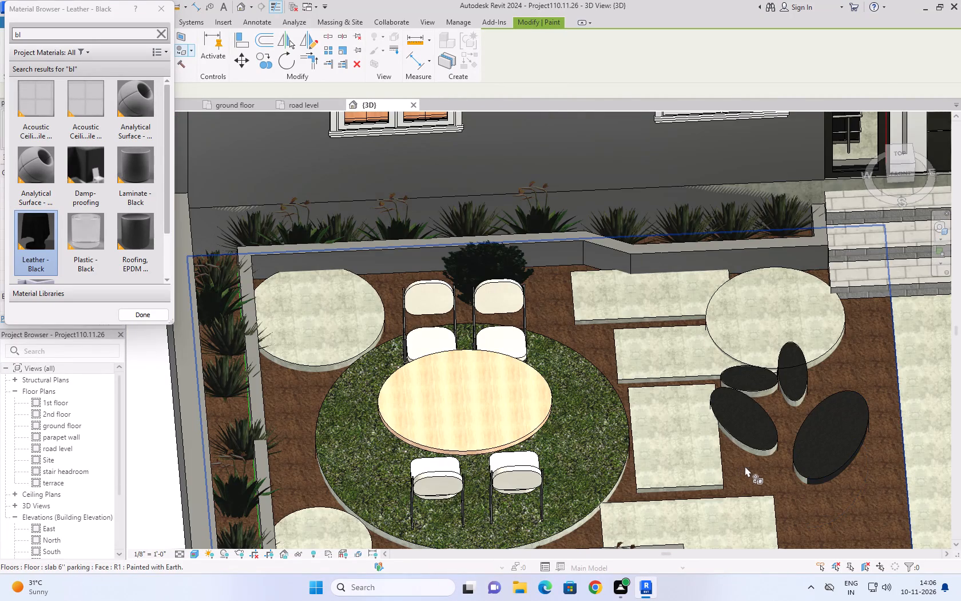
left_click(756, 451)
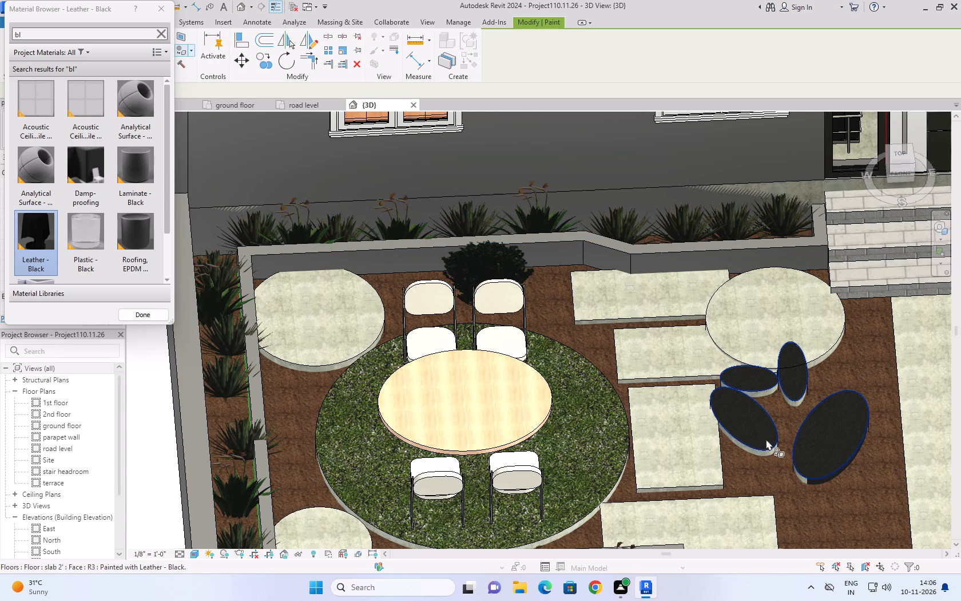
left_click(769, 390)
scroll(769, 390, "up", 10)
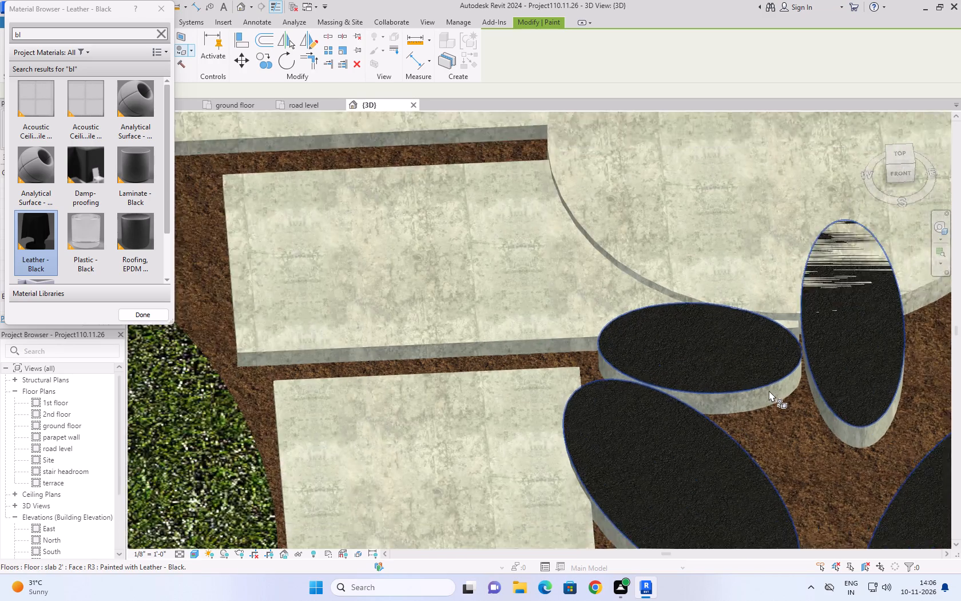
scroll(769, 390, "up", 1)
left_click(756, 409)
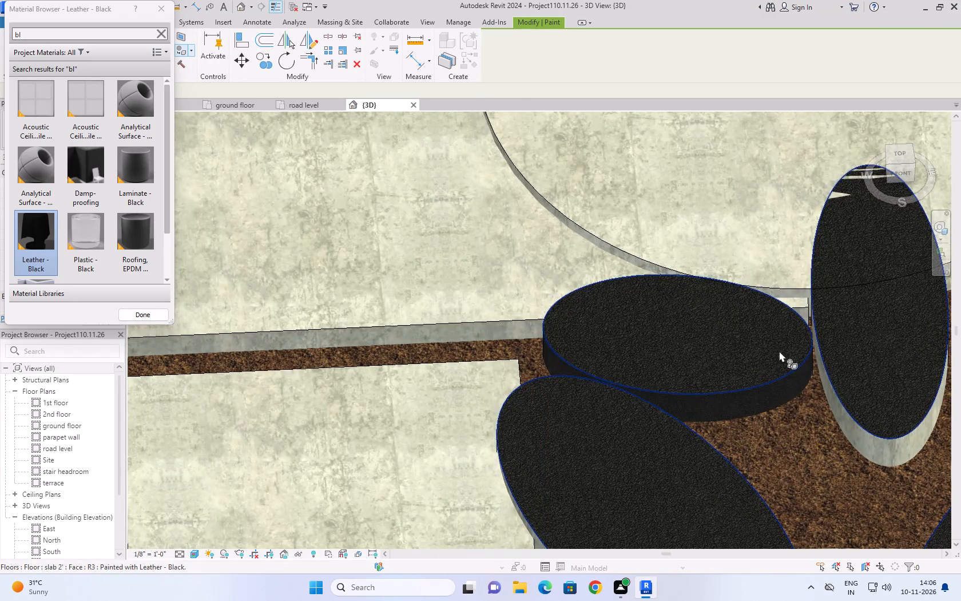
scroll(779, 351, "down", 4)
left_click(848, 406)
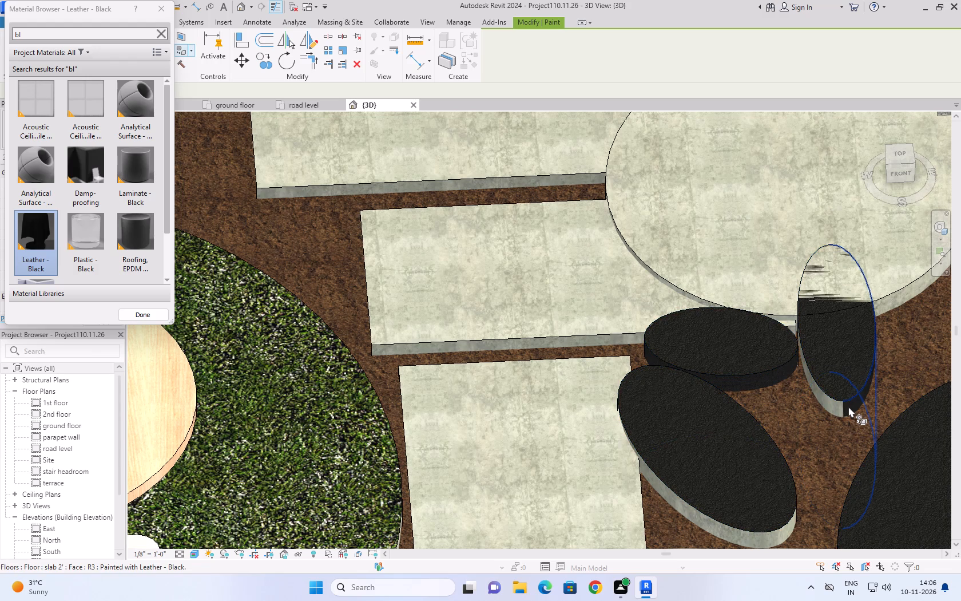
left_click(841, 408)
Paint the side faces of the remaining smaller ellipse and the largest ellipse's unpainted side with Leather - Black.
scroll(840, 384, "down", 8)
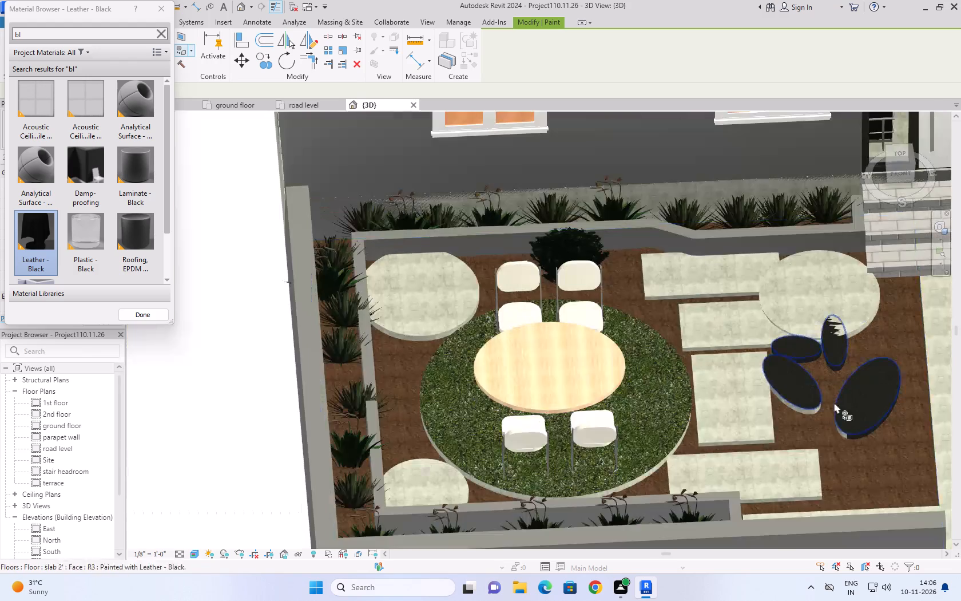
scroll(805, 417, "up", 8)
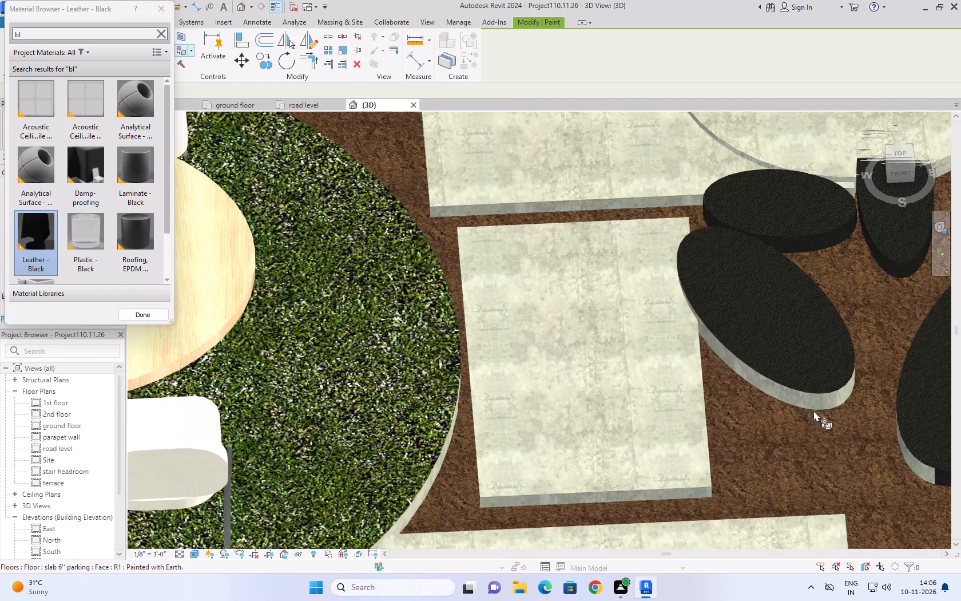
left_click(819, 399)
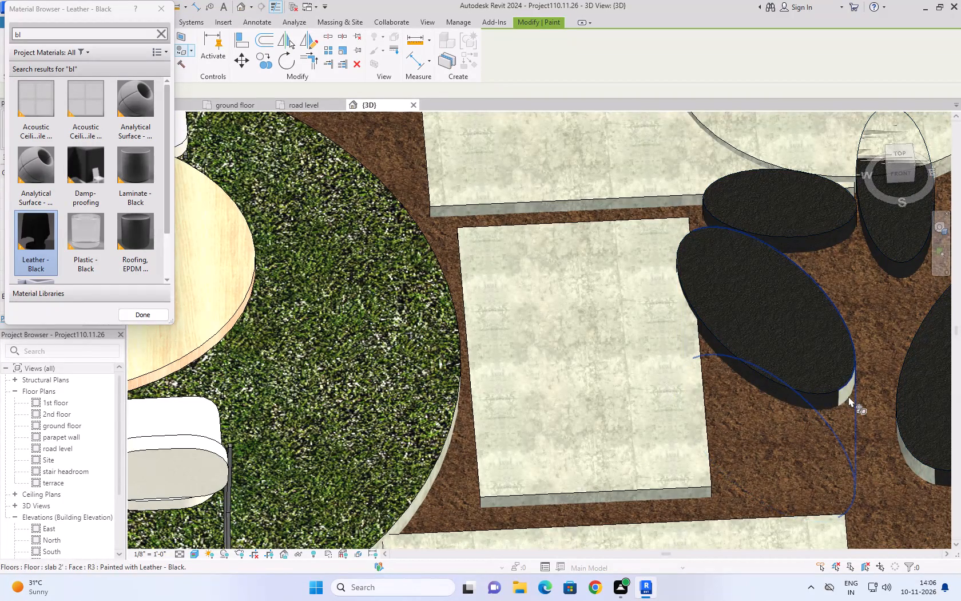
left_click(848, 396)
left_click(919, 468)
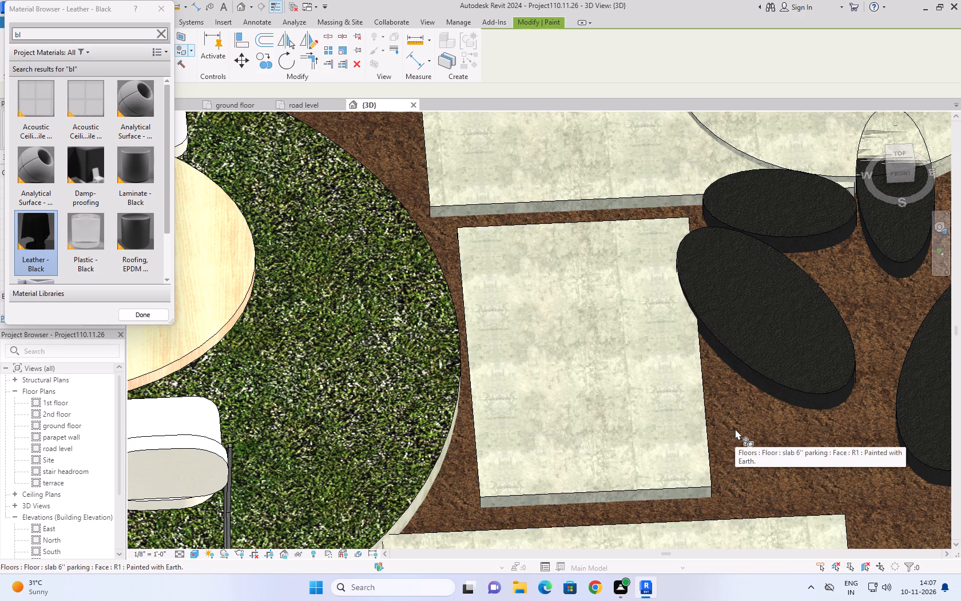
Examine the painted elliptical floors from beneath the slab and from above, near the entrance steps.
middle_click_drag(735, 429, 677, 308, "shift")
scroll(674, 314, "down", 4)
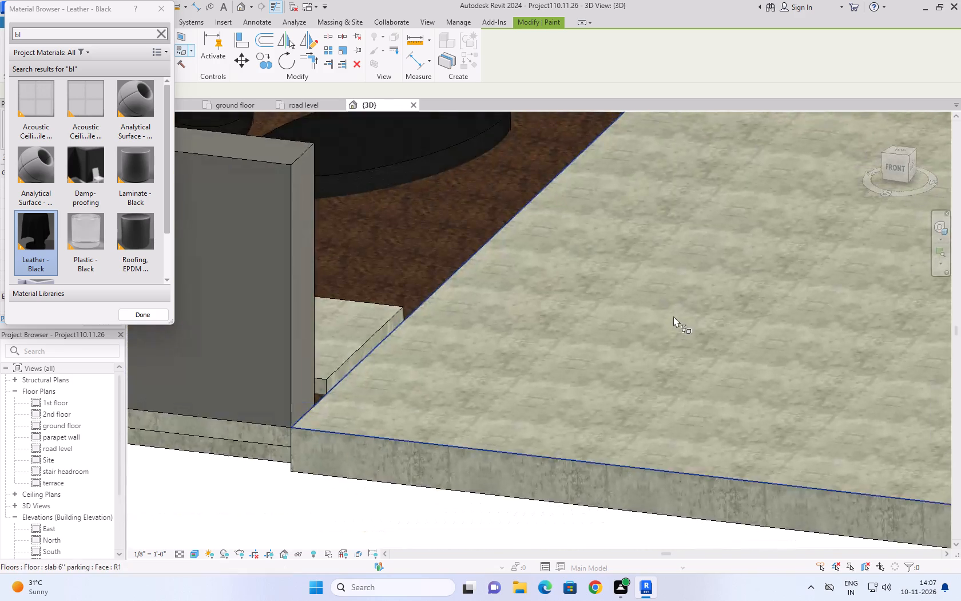
scroll(673, 316, "down", 2)
middle_click_drag(639, 295, 570, 240, "shift")
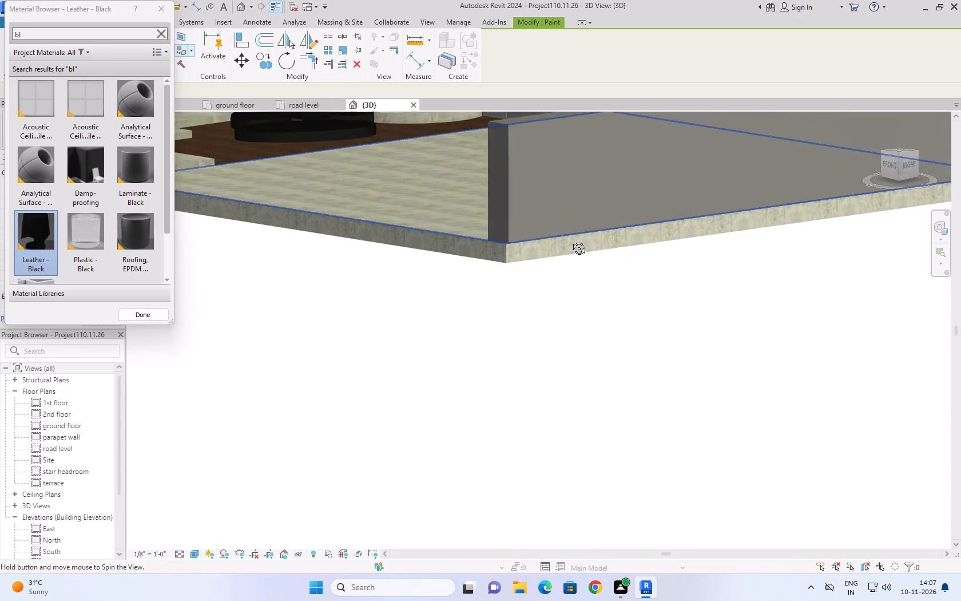
middle_click_drag(570, 240, 568, 233, "shift")
middle_click_drag(266, 204, 270, 230)
middle_click_drag(269, 320, 274, 257, "shift")
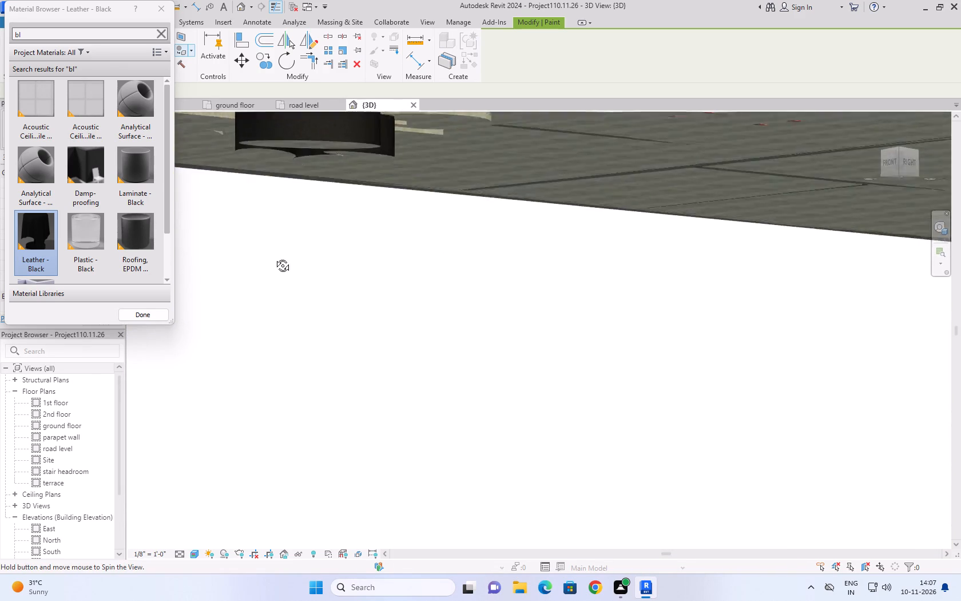
middle_click_drag(274, 257, 285, 230, "shift")
middle_click_drag(287, 228, 296, 396)
middle_click_drag(293, 480, 304, 442, "shift")
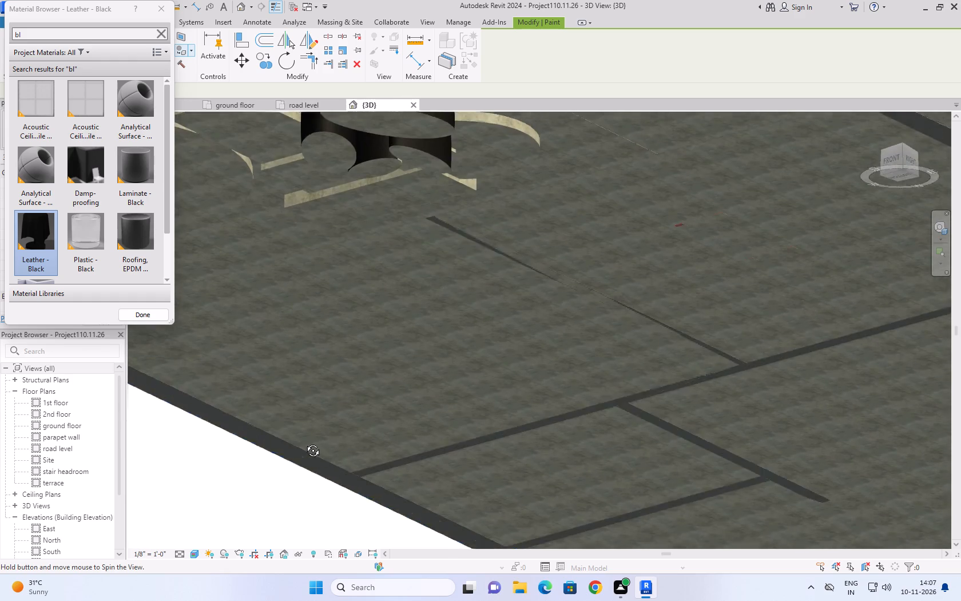
middle_click_drag(304, 442, 317, 409, "shift")
middle_click_drag(345, 270, 373, 473)
middle_click_drag(422, 421, 425, 416, "shift")
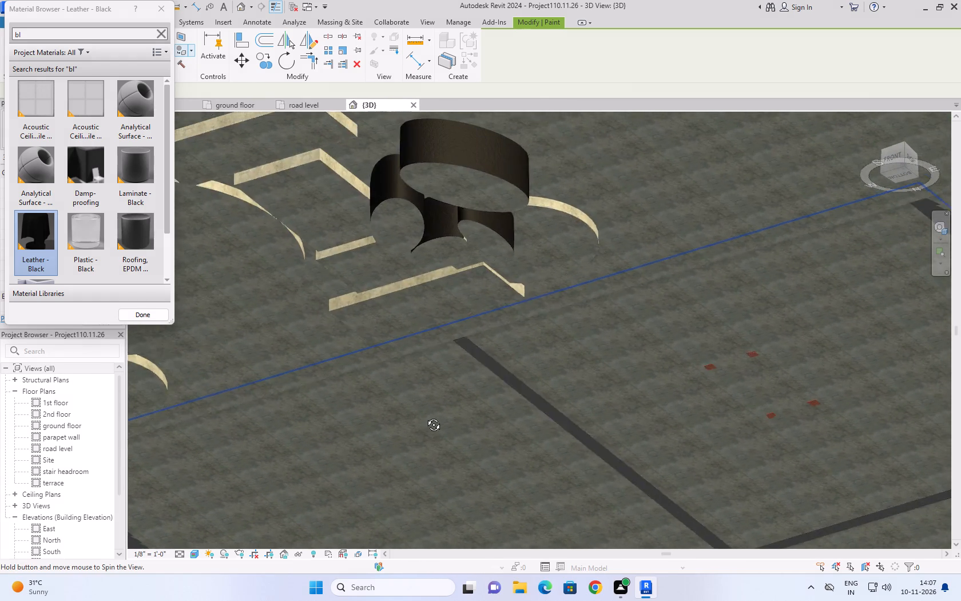
middle_click_drag(425, 416, 404, 477, "shift")
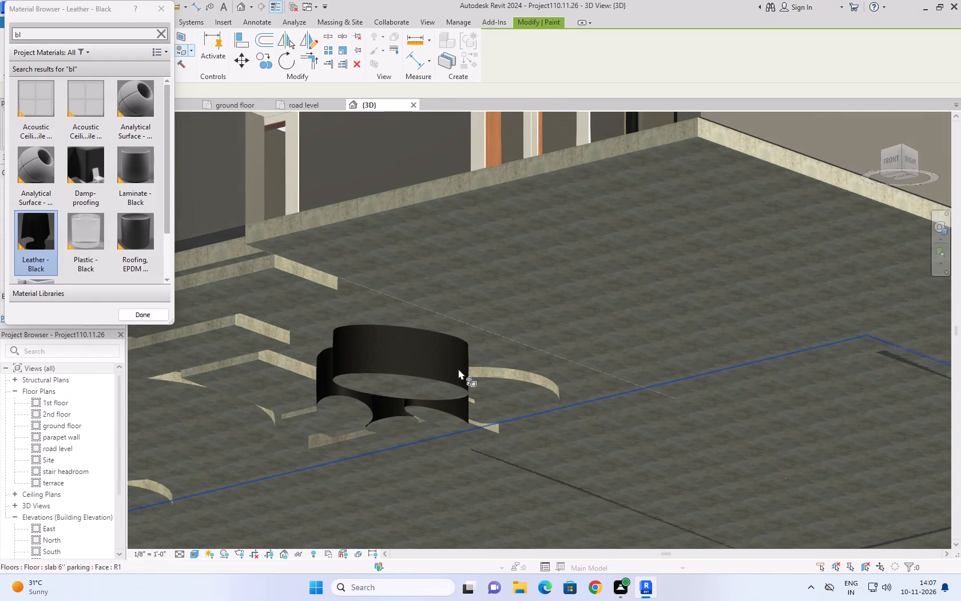
middle_click_drag(486, 284, 474, 489, "shift")
scroll(486, 430, "down", 1, "shift")
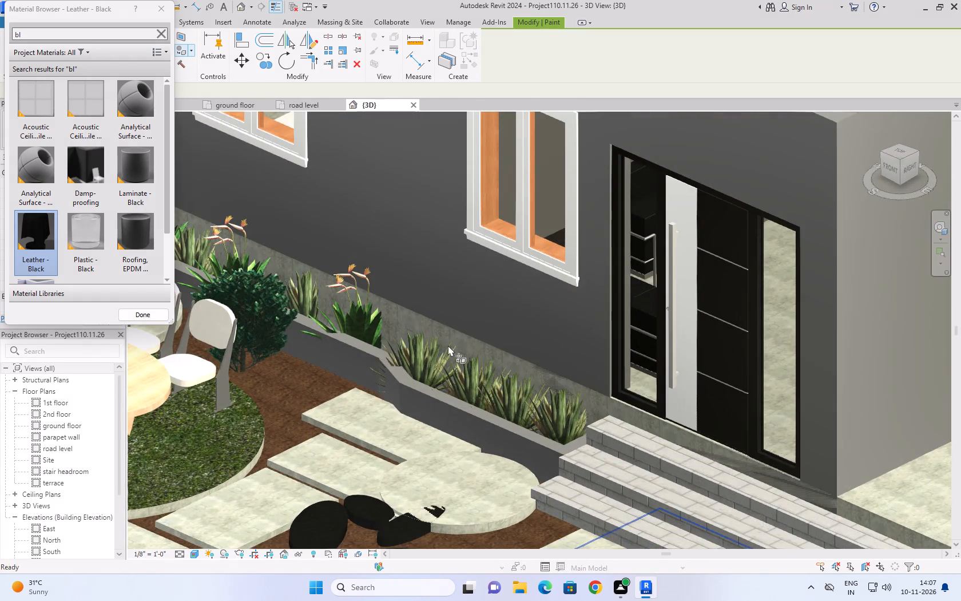
scroll(448, 325, "down", 4)
scroll(413, 451, "up", 7)
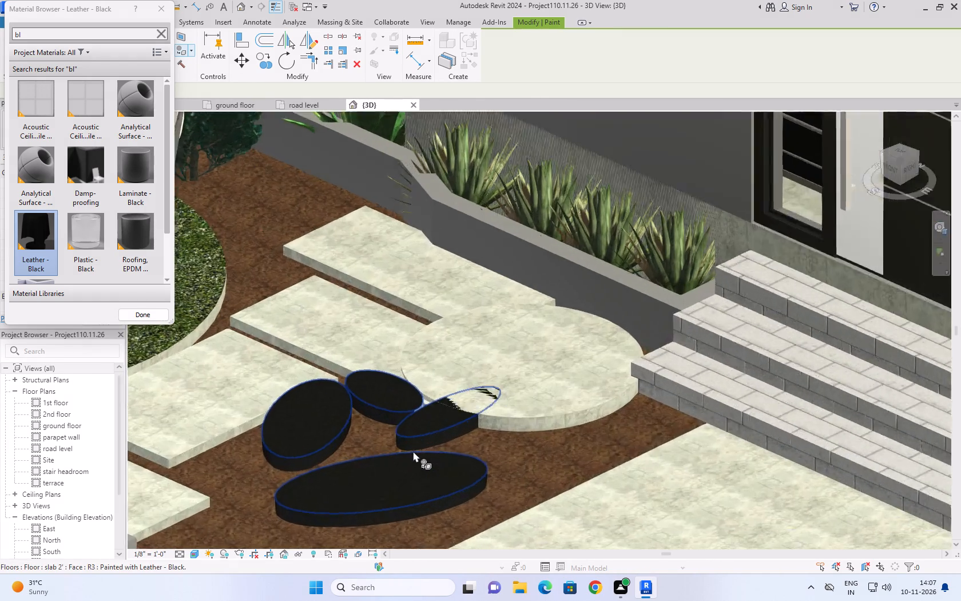
scroll(455, 275, "down", 7)
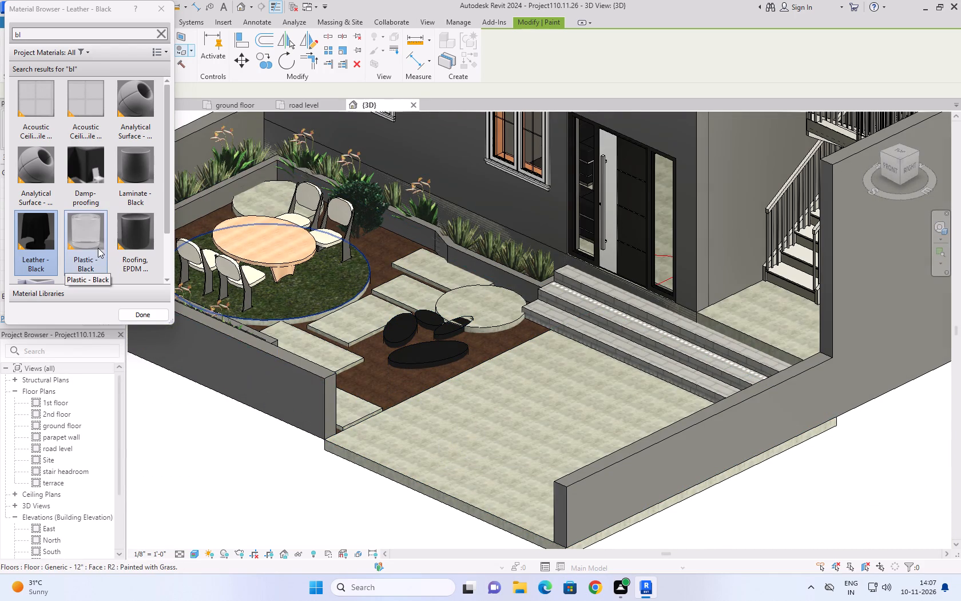
Paint the top face of the elliptical slab 2' floor with Textile - Slate Blue.
scroll(98, 248, "up", 2)
scroll(118, 200, "up", 3)
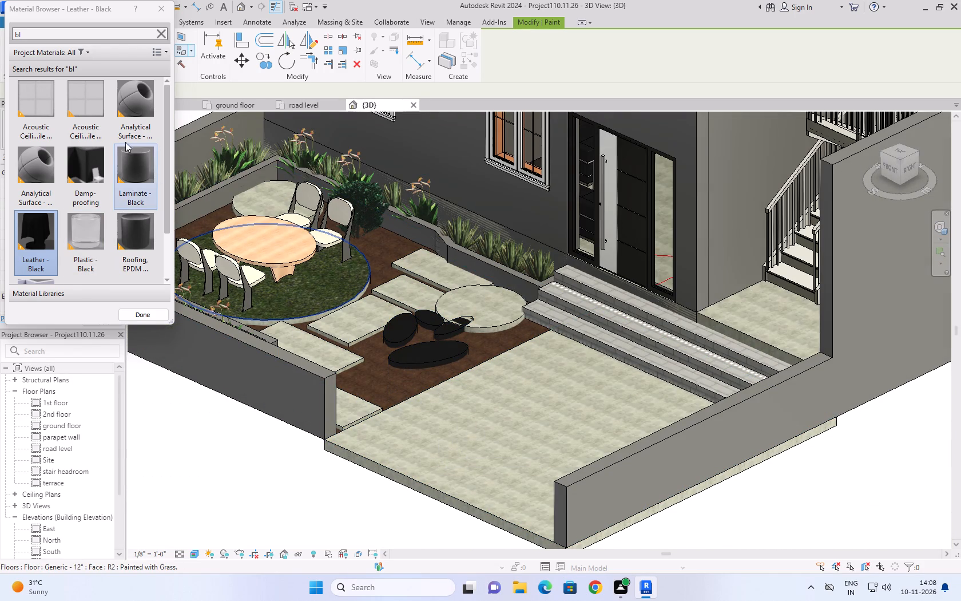
left_click(118, 173)
scroll(83, 183, "up", 3)
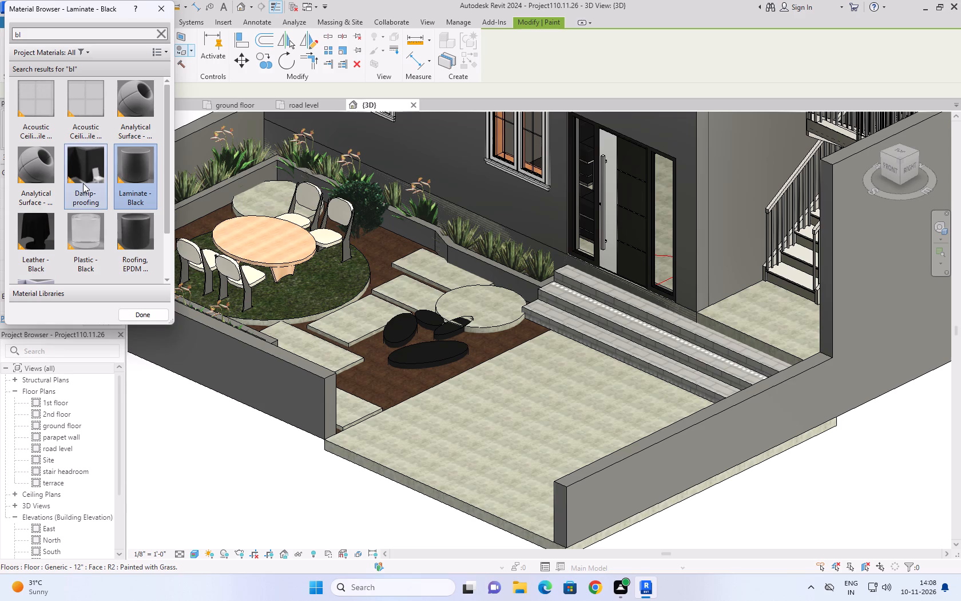
left_click_drag(169, 225, 170, 267)
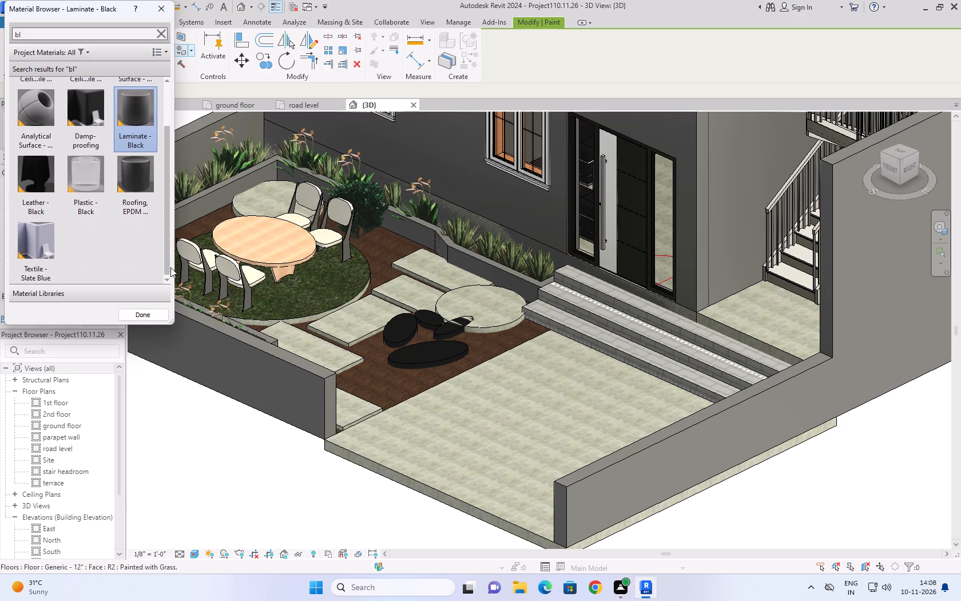
left_click_drag(170, 267, 158, 302)
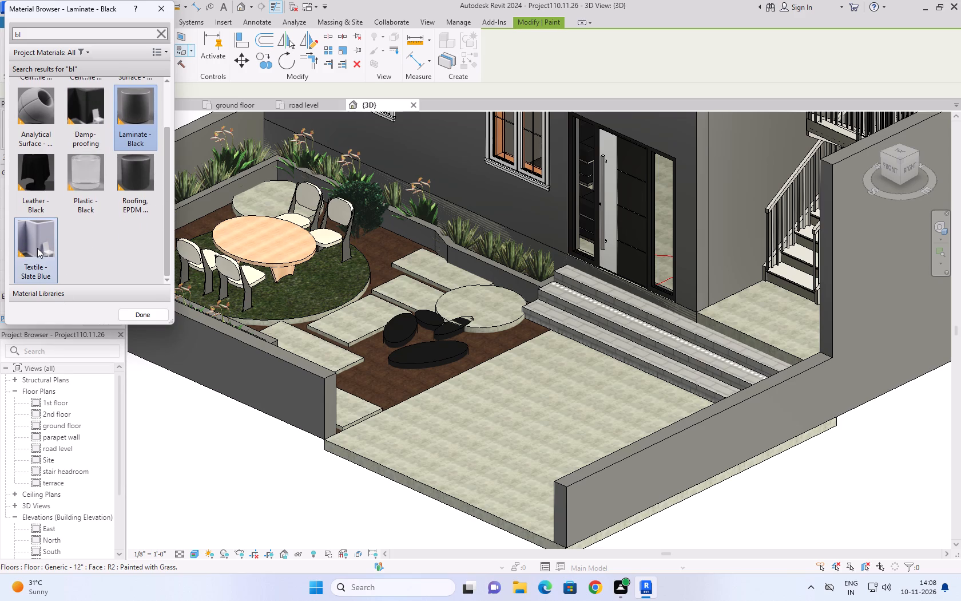
double_click(35, 246)
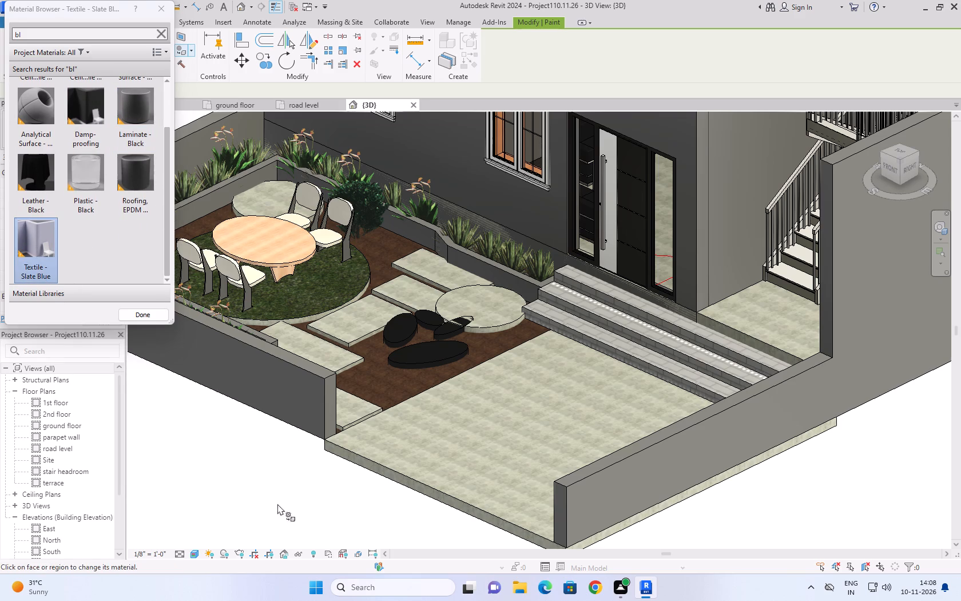
left_click(438, 355)
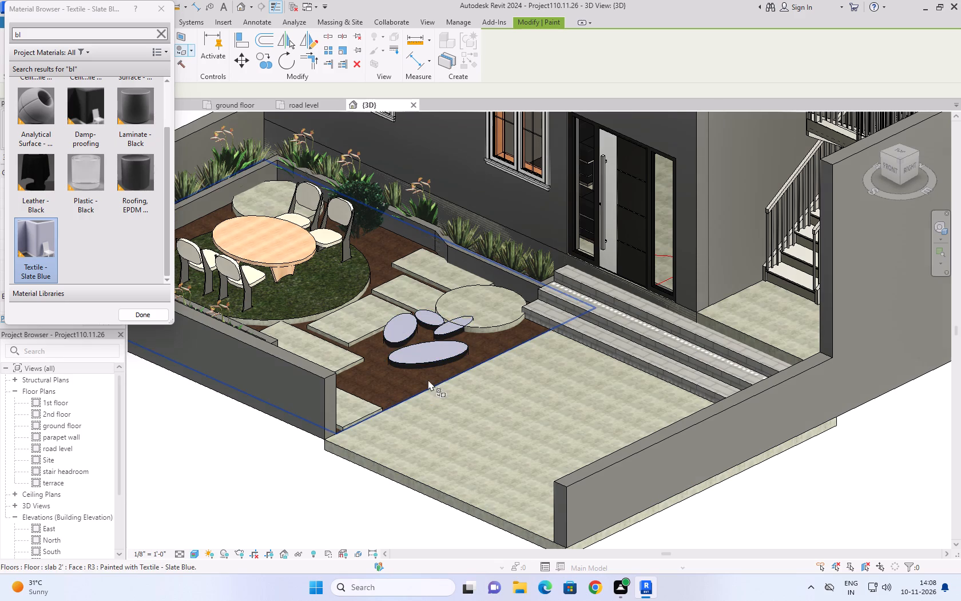
Clear the "bl" material search and choose Stainless Steel as the paint material.
scroll(118, 255, "up", 7)
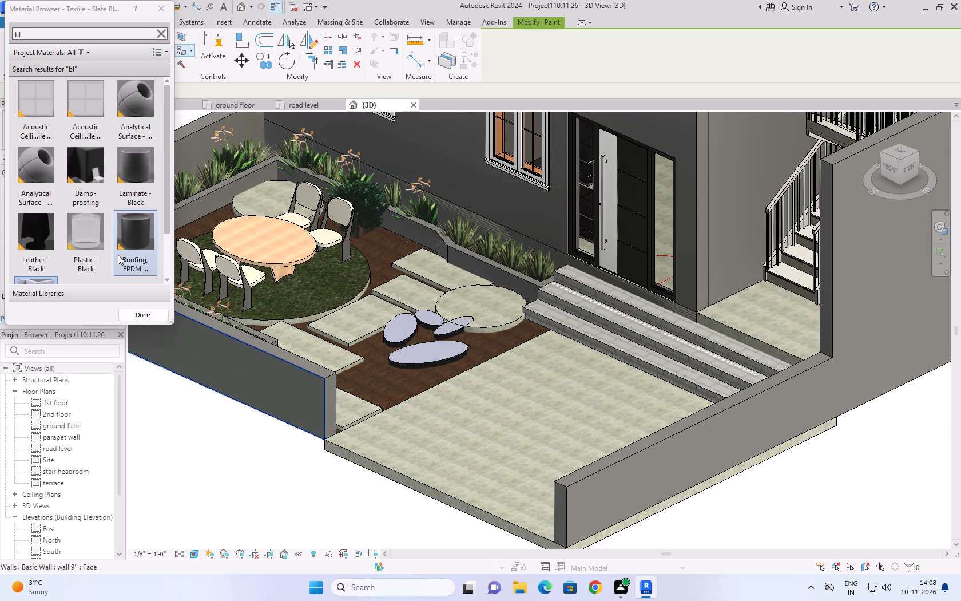
left_click(160, 33)
scroll(94, 183, "down", 12)
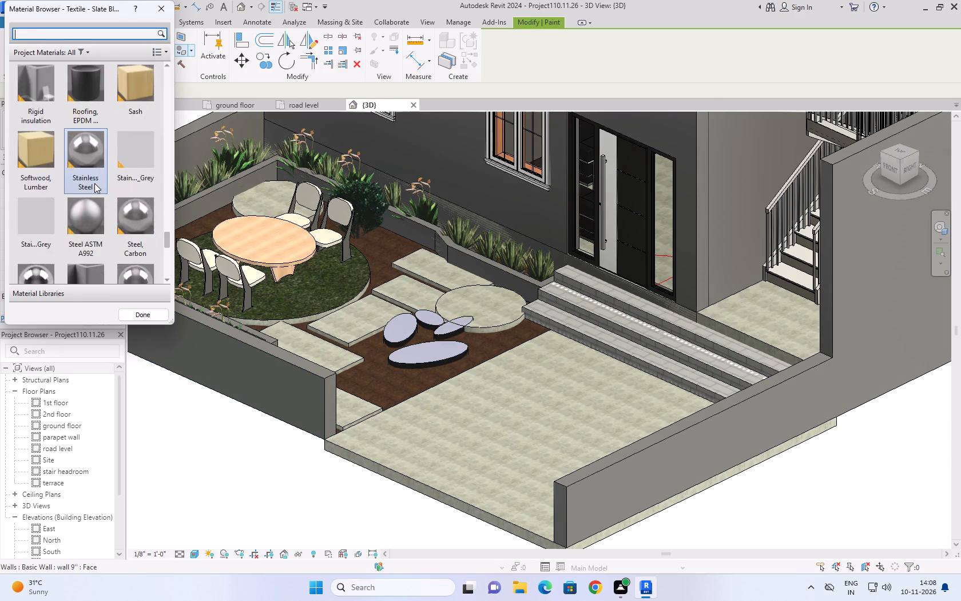
scroll(94, 183, "down", 5)
scroll(94, 183, "up", 2)
double_click(94, 176)
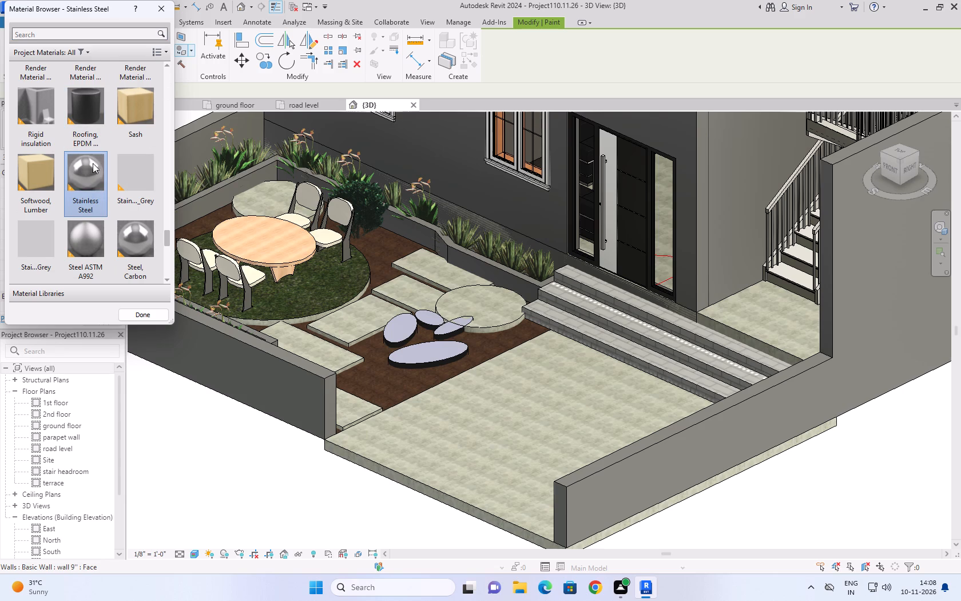
Look through the project materials for a paint finish for the elliptical floors' tops.
scroll(96, 164, "up", 3)
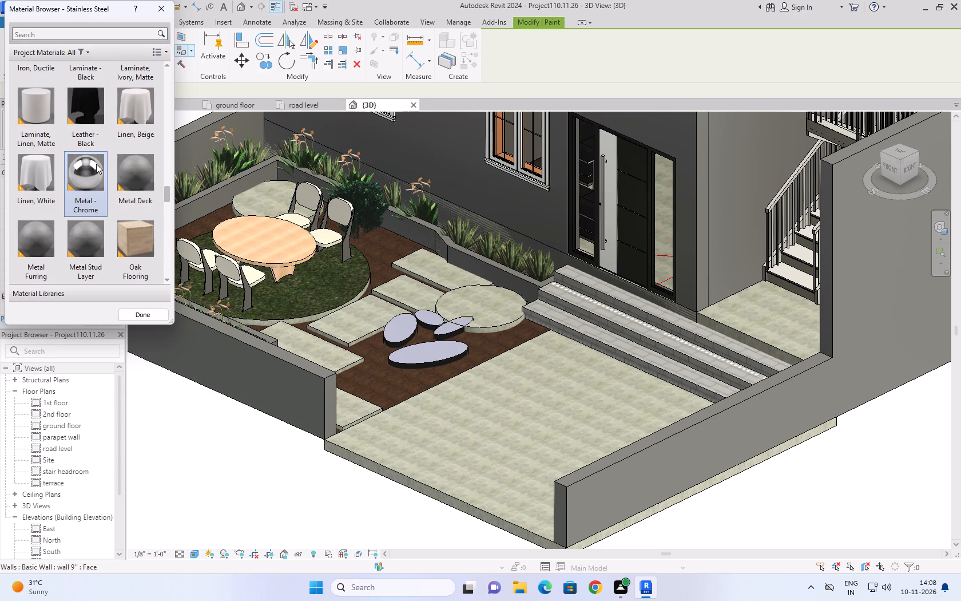
scroll(96, 164, "up", 4)
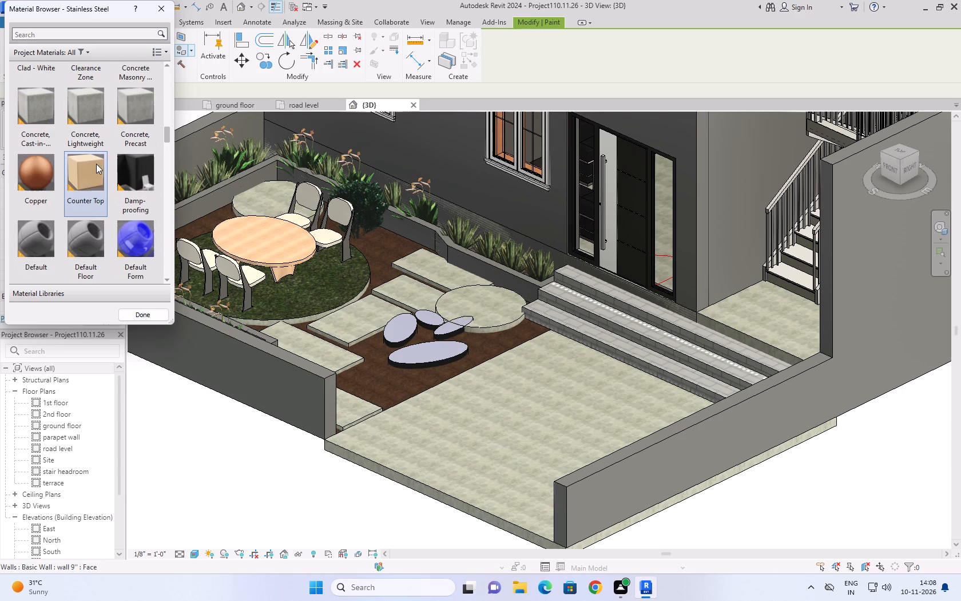
scroll(96, 164, "up", 1)
scroll(96, 164, "down", 1)
scroll(96, 164, "up", 2)
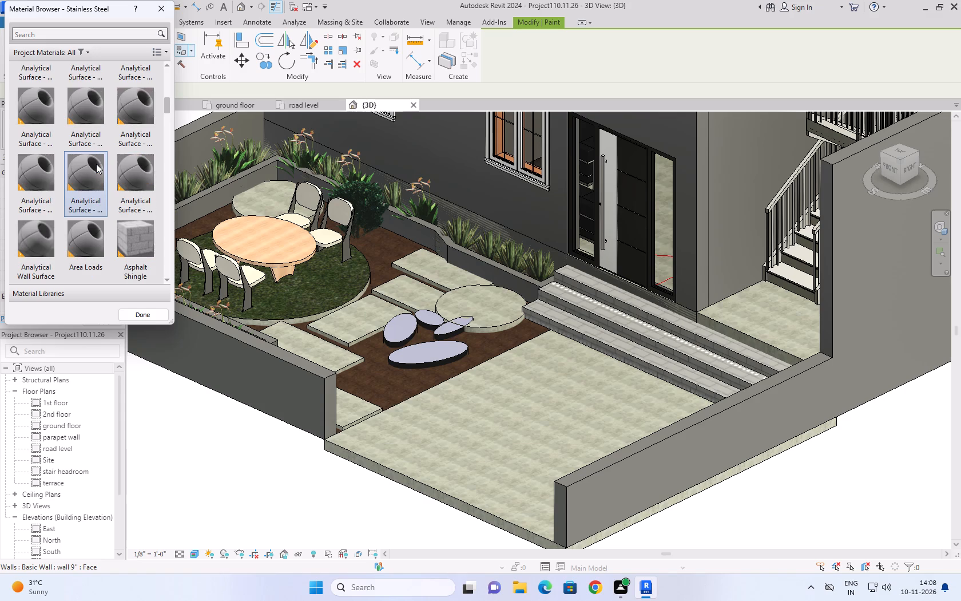
scroll(96, 164, "up", 5)
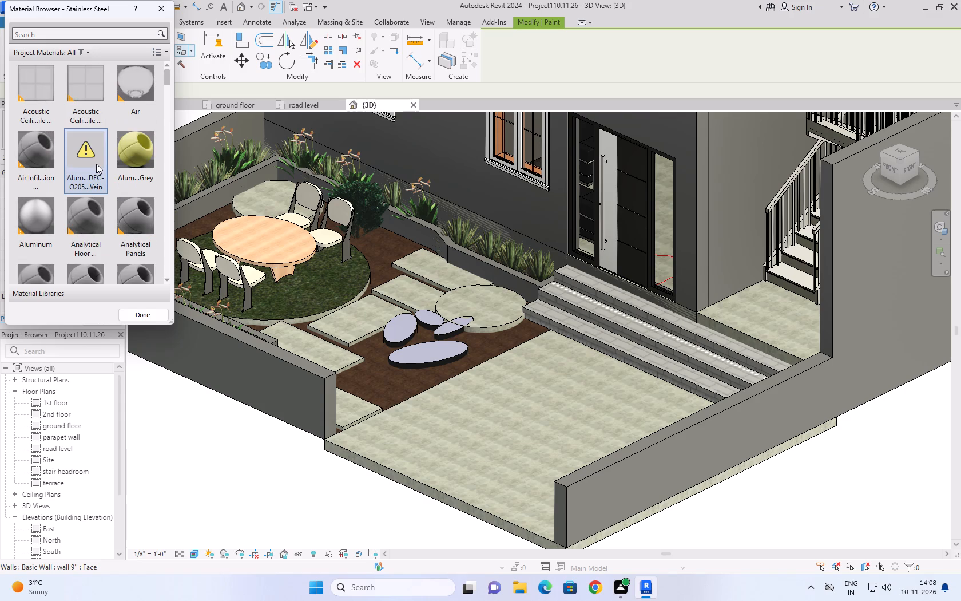
scroll(96, 164, "up", 1)
scroll(96, 164, "down", 11)
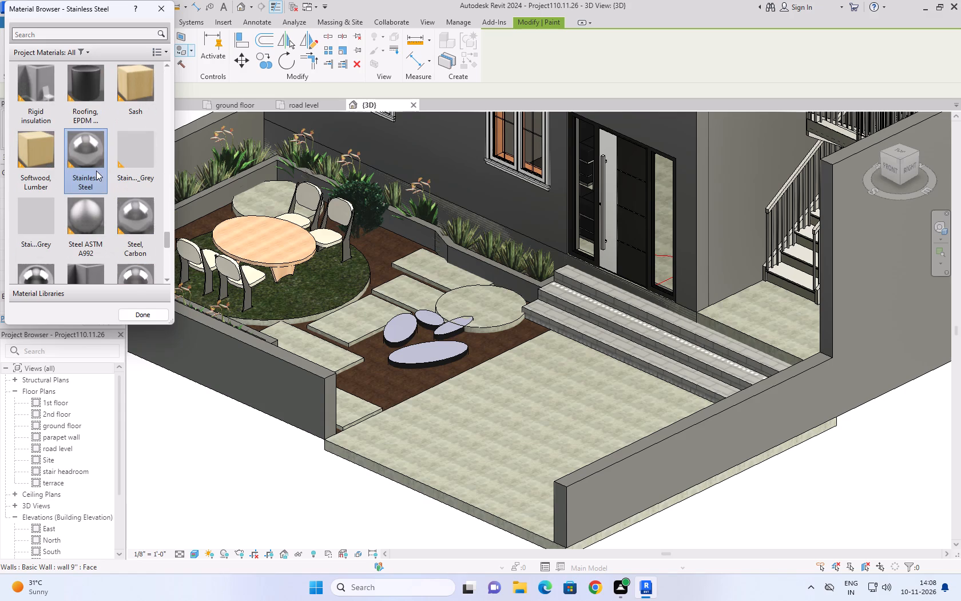
scroll(116, 223, "down", 2)
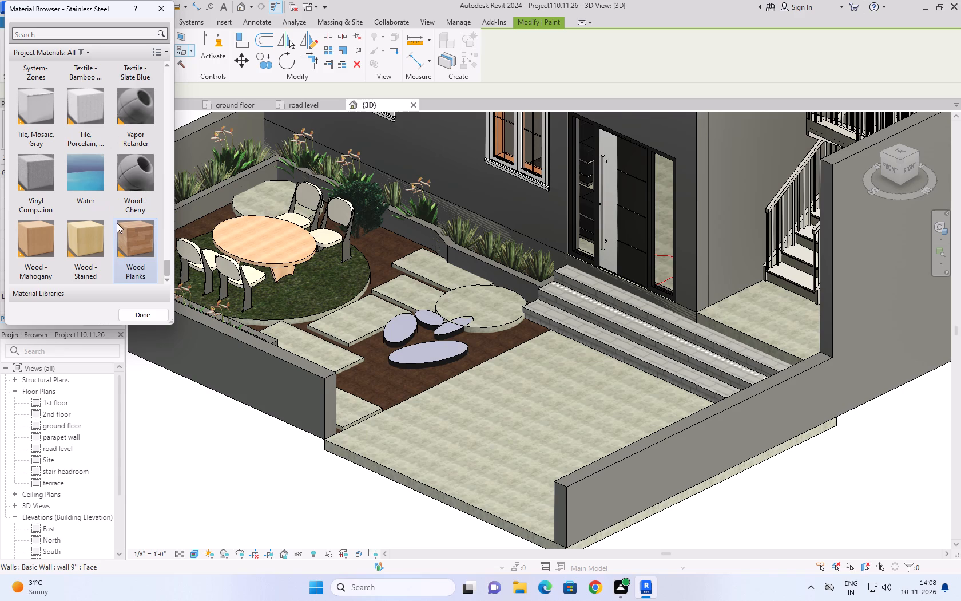
scroll(140, 185, "down", 2)
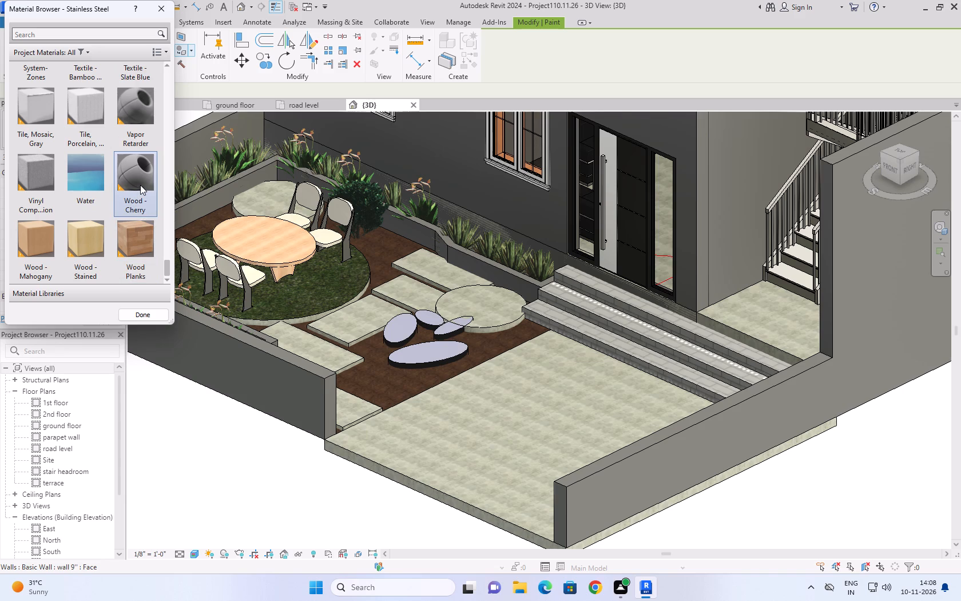
scroll(140, 185, "down", 2)
scroll(49, 218, "up", 2)
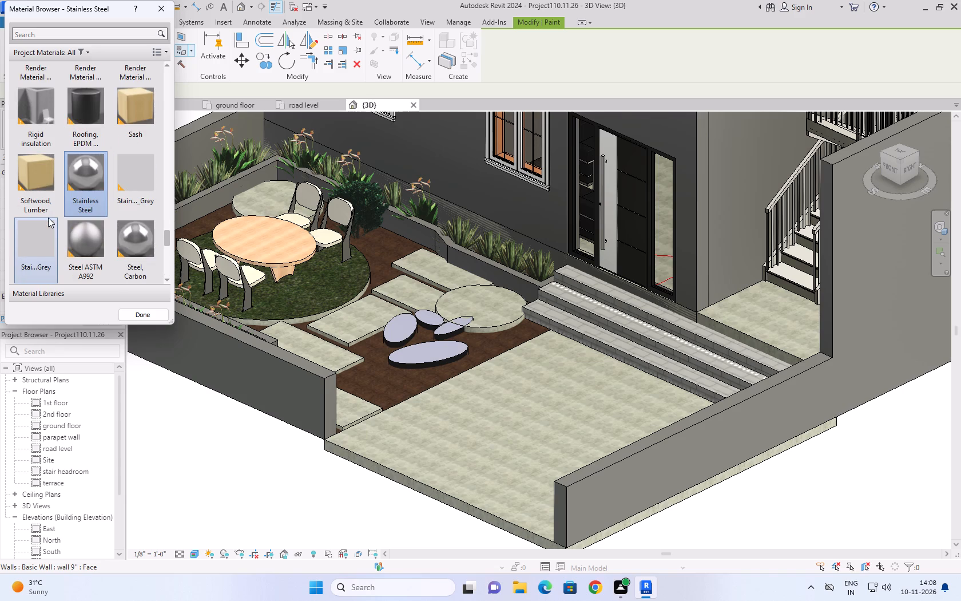
scroll(48, 218, "down", 1)
scroll(48, 218, "up", 2)
scroll(48, 218, "down", 1)
scroll(48, 218, "up", 2)
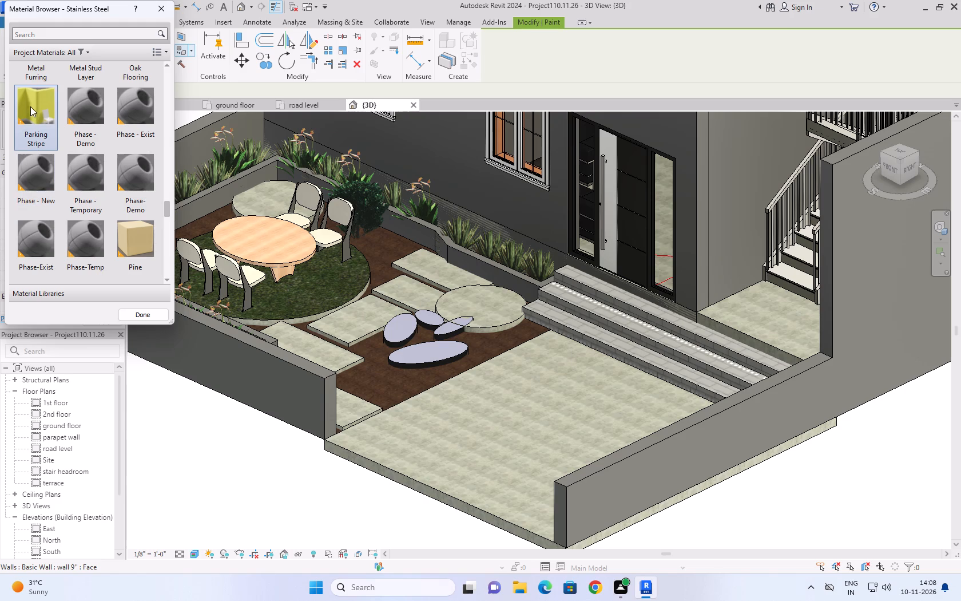
scroll(92, 145, "up", 2)
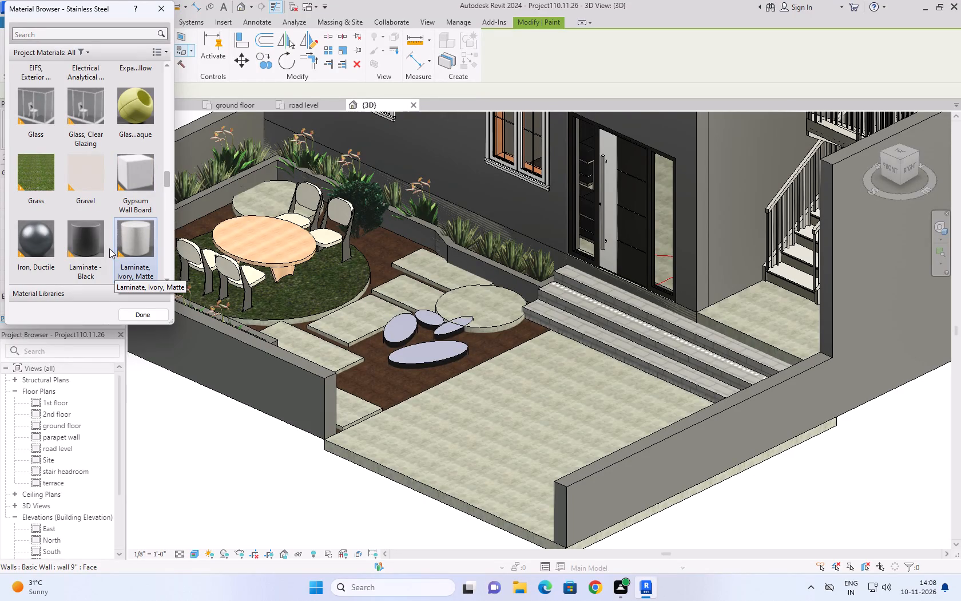
scroll(61, 168, "up", 2)
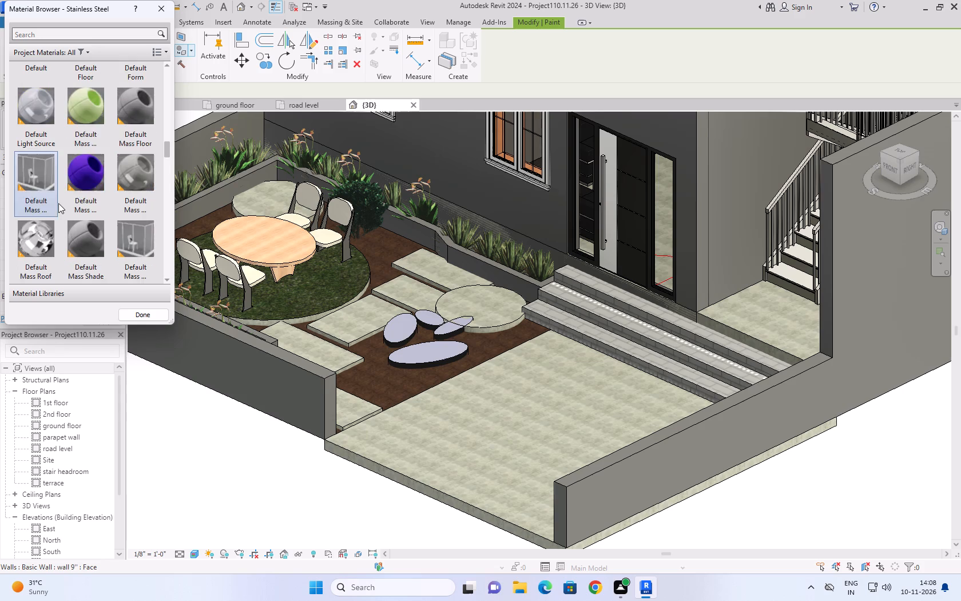
scroll(59, 206, "up", 1)
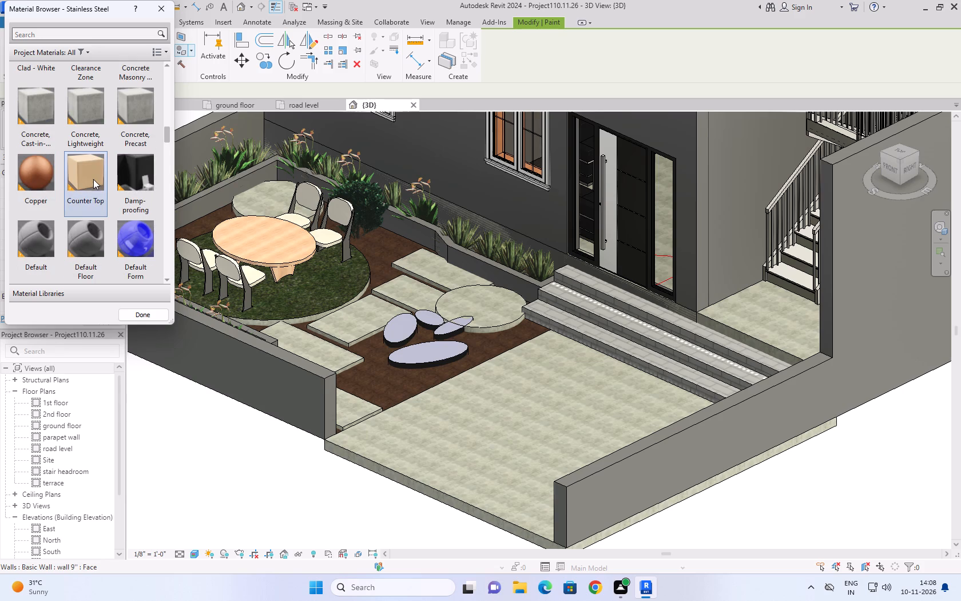
scroll(93, 179, "up", 1)
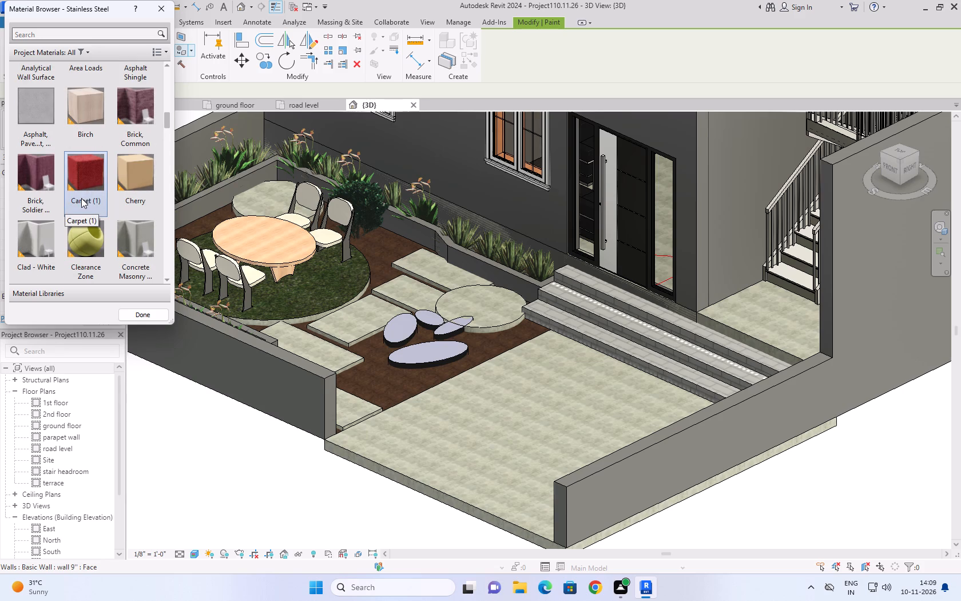
scroll(81, 198, "up", 3)
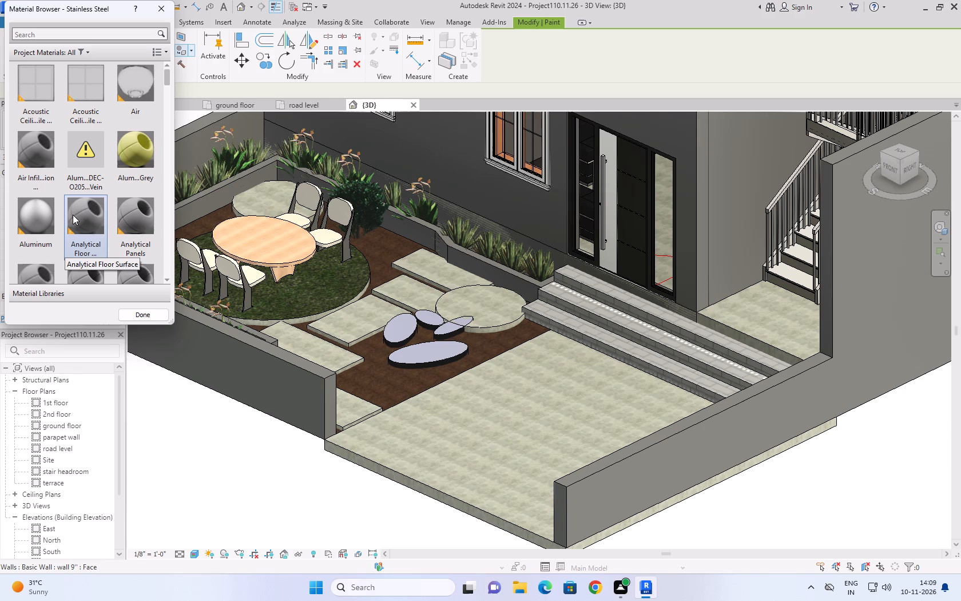
Paint the elliptical slab 2' floor's top face and the largest ellipse's front side face with Iron, Ductile, and finish painting.
scroll(89, 240, "down", 7)
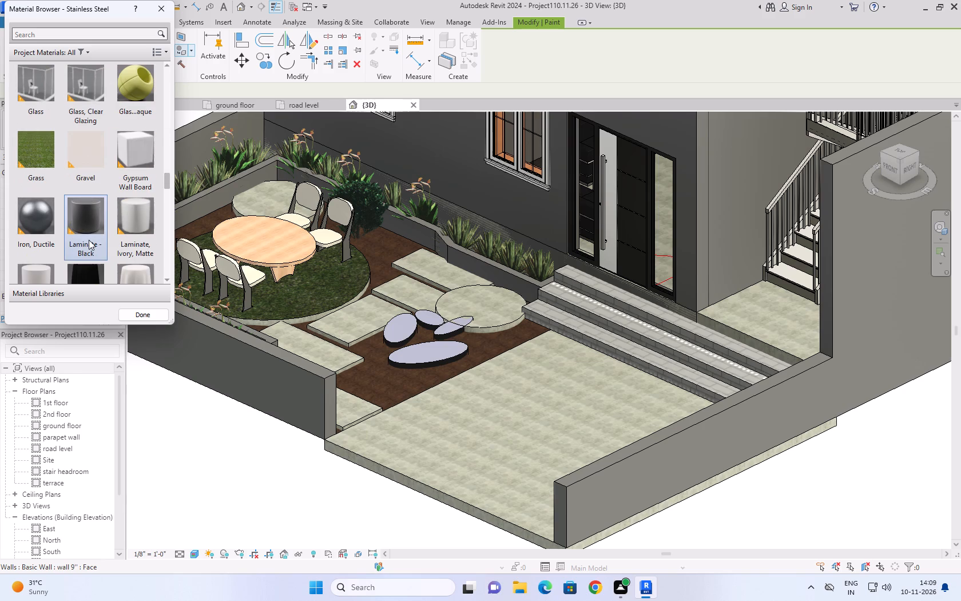
double_click(47, 231)
left_click(418, 355)
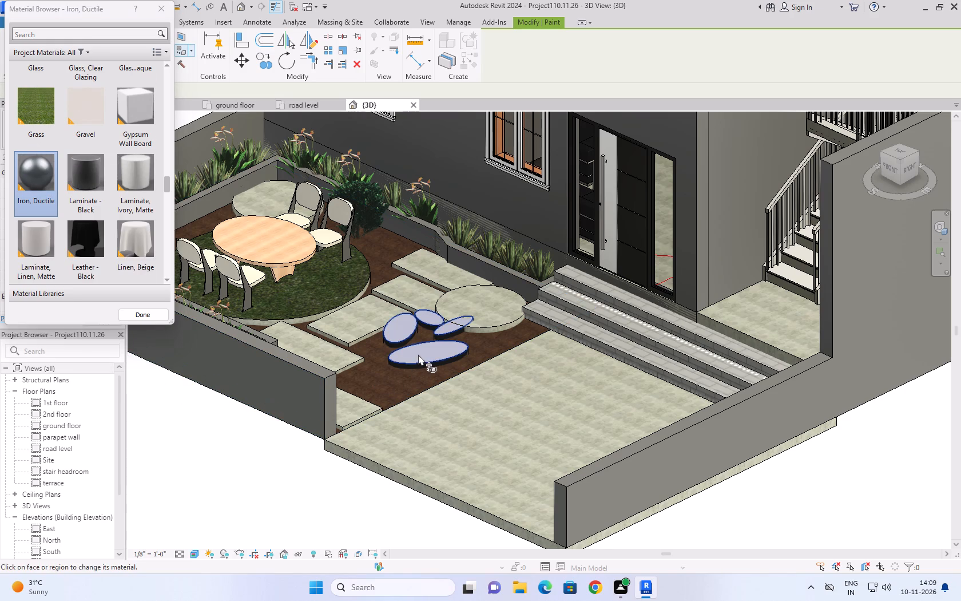
left_click(442, 362)
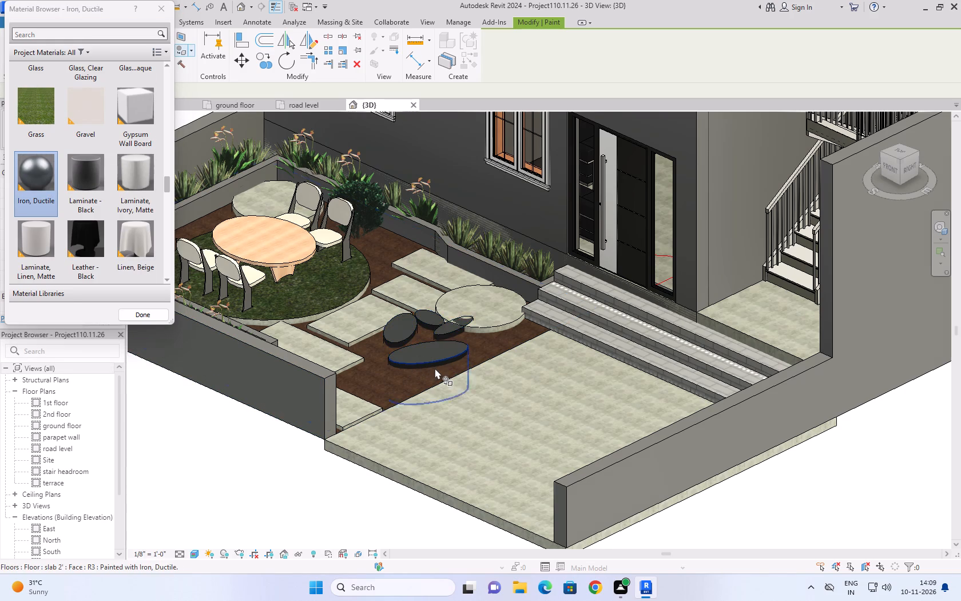
scroll(435, 368, "up", 10)
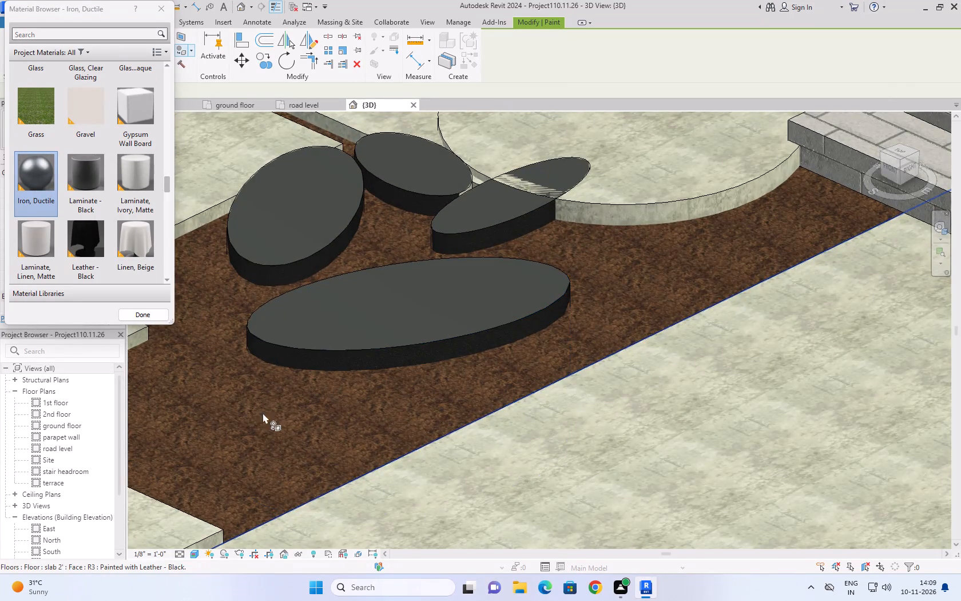
scroll(259, 353, "down", 3)
left_click(141, 311)
Save the house project.
scroll(328, 323, "down", 9)
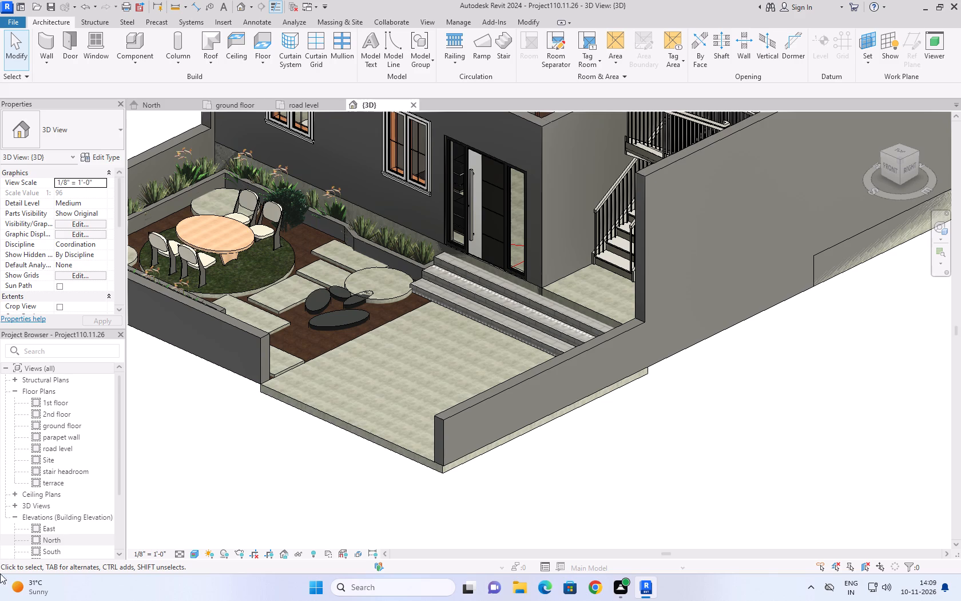
scroll(0, 591, "down", 7)
key("ctrl+s")
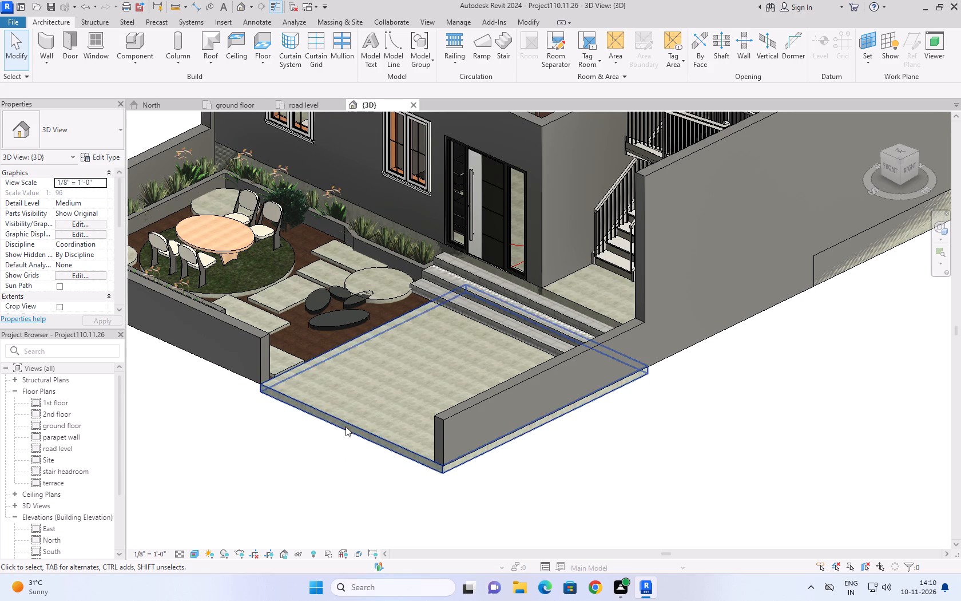
Examine the front garden, the entrance steps and the whole house front from low, high and frontal viewpoints.
left_click(690, 492)
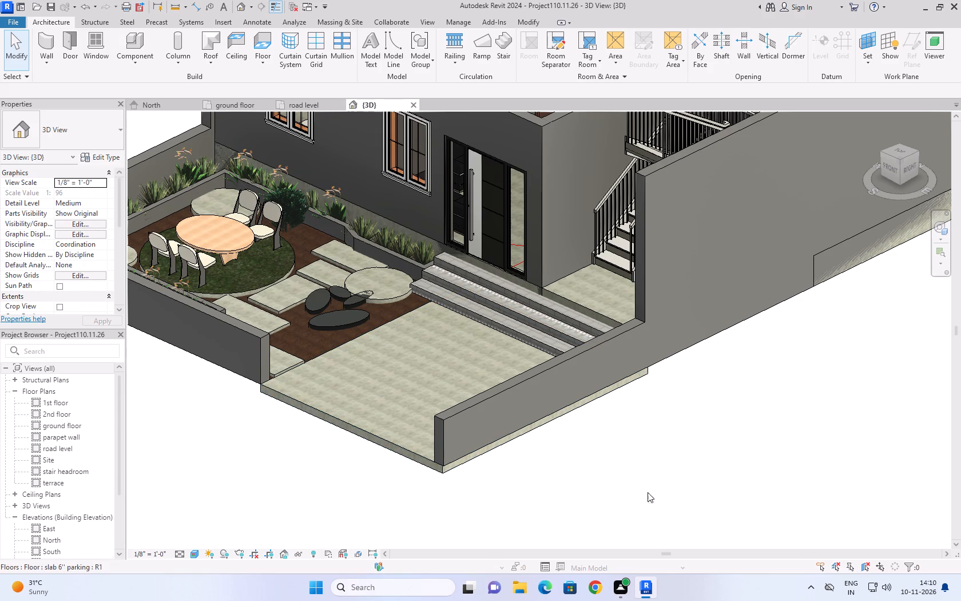
middle_click_drag(553, 483, 573, 474, "shift")
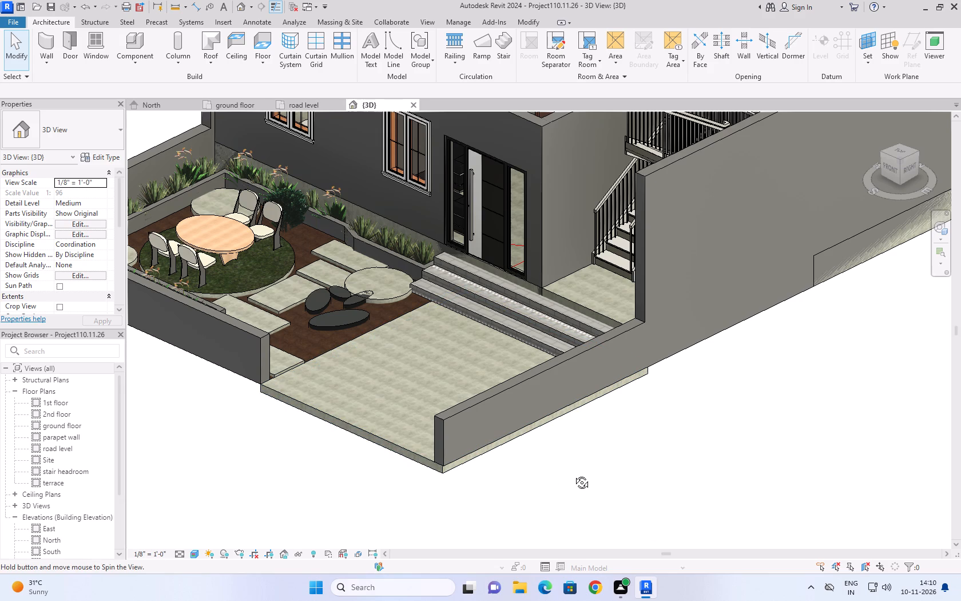
middle_click_drag(573, 474, 630, 469, "shift")
scroll(519, 479, "up", 1)
middle_click_drag(519, 479, 533, 475, "shift")
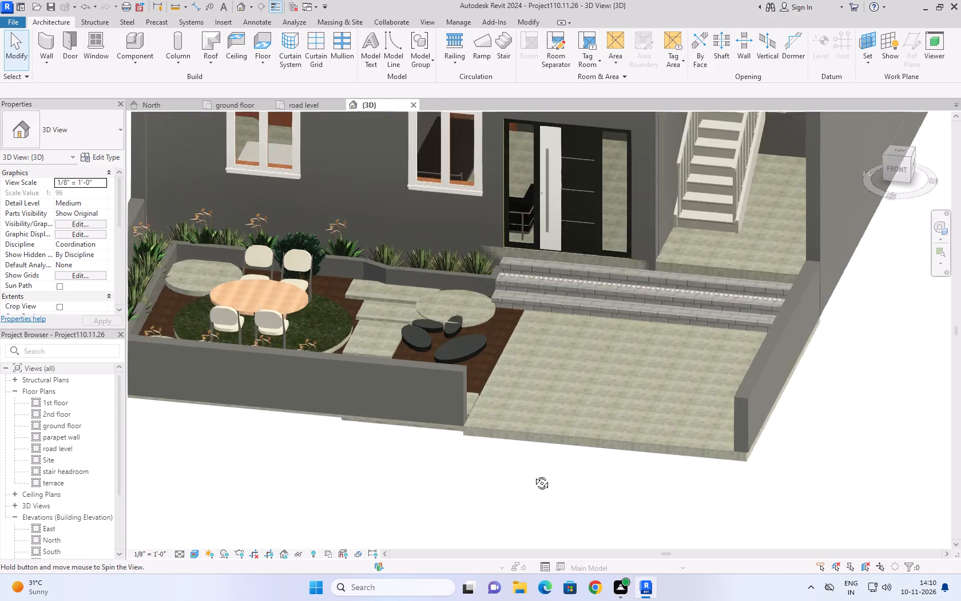
middle_click_drag(533, 475, 559, 350, "shift")
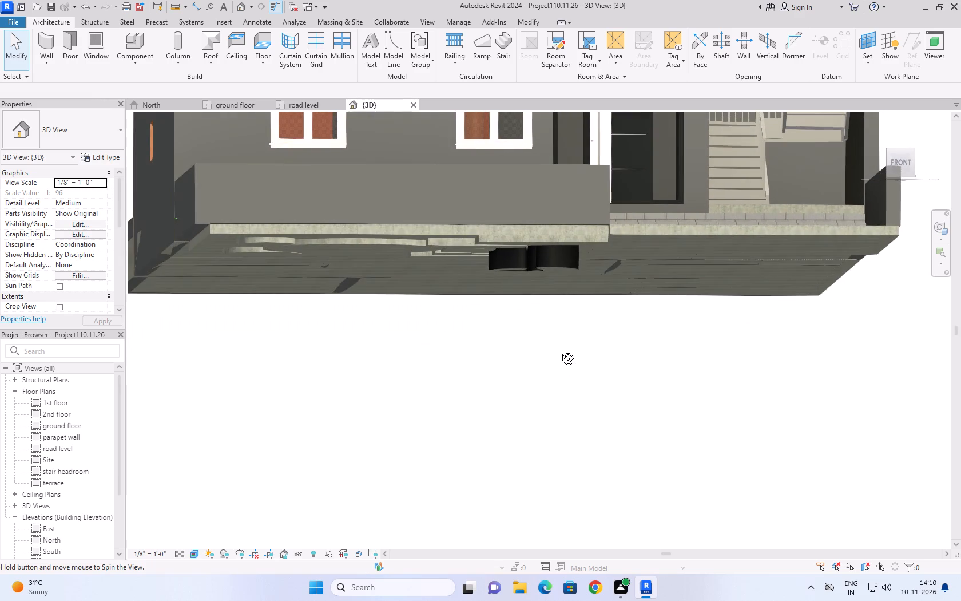
middle_click_drag(559, 350, 513, 448, "shift")
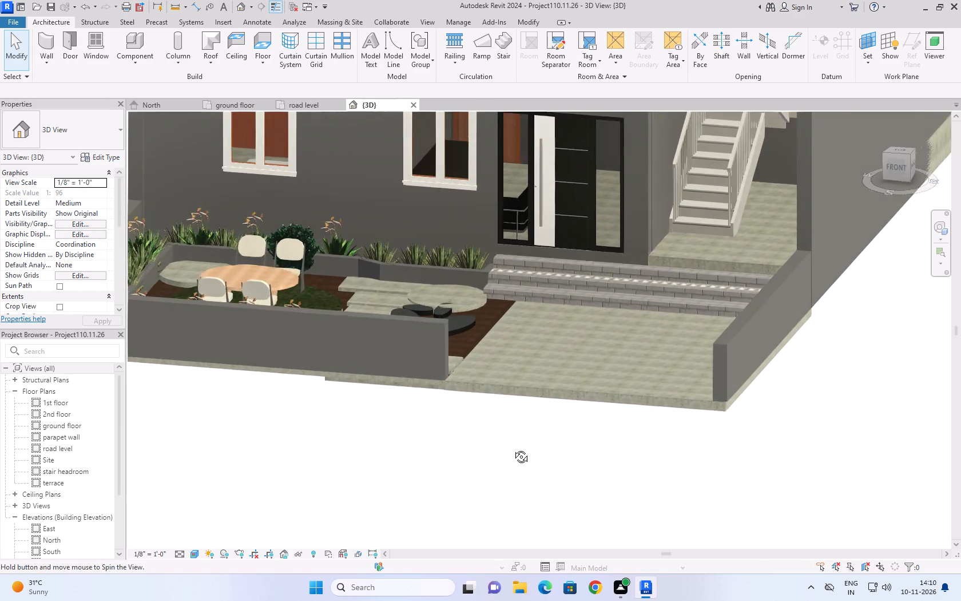
middle_click_drag(513, 448, 529, 535, "shift")
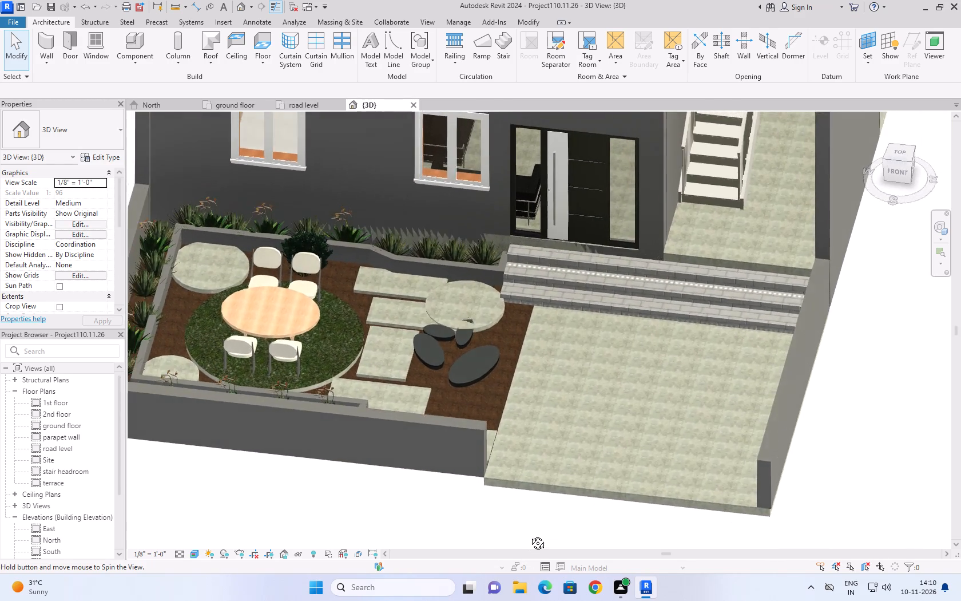
middle_click_drag(529, 535, 553, 529, "shift")
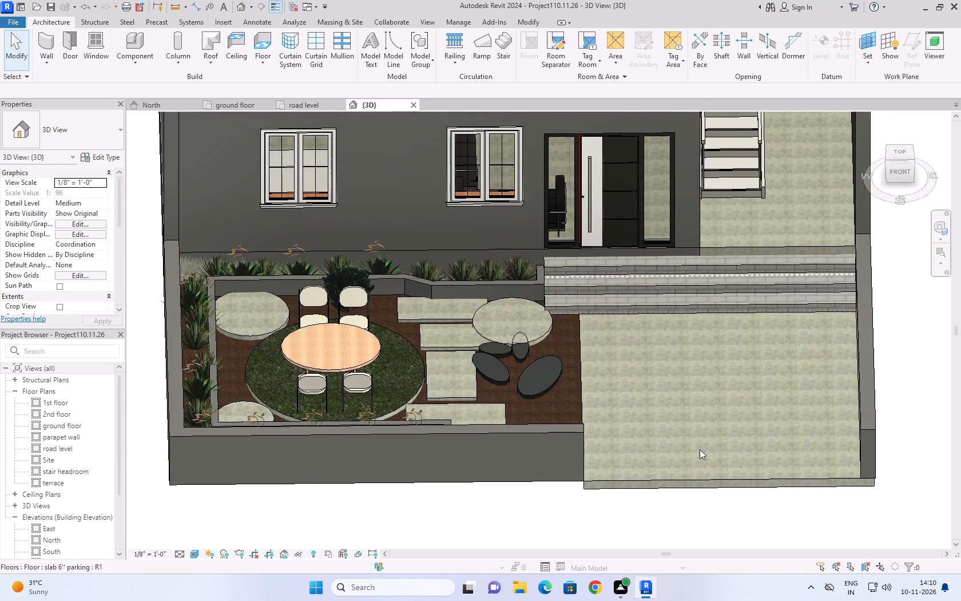
scroll(716, 311, "up", 8)
scroll(683, 347, "down", 2)
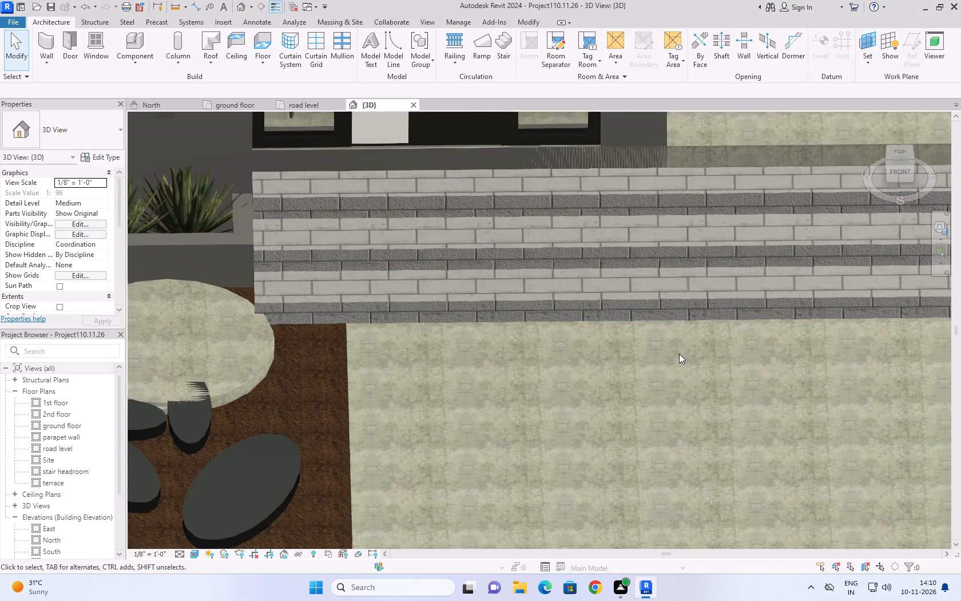
scroll(679, 354, "down", 6)
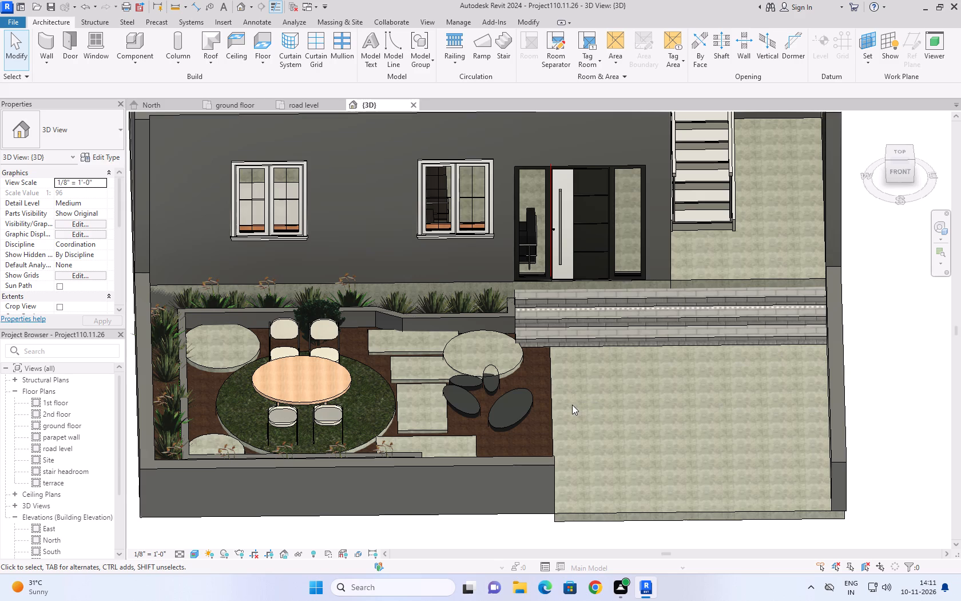
scroll(661, 522, "down", 6)
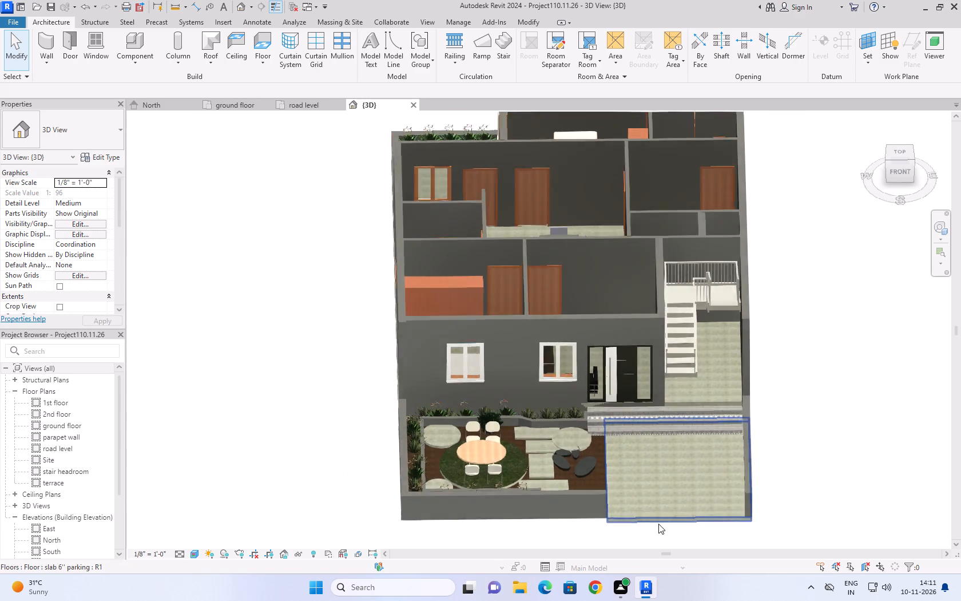
left_click(823, 462)
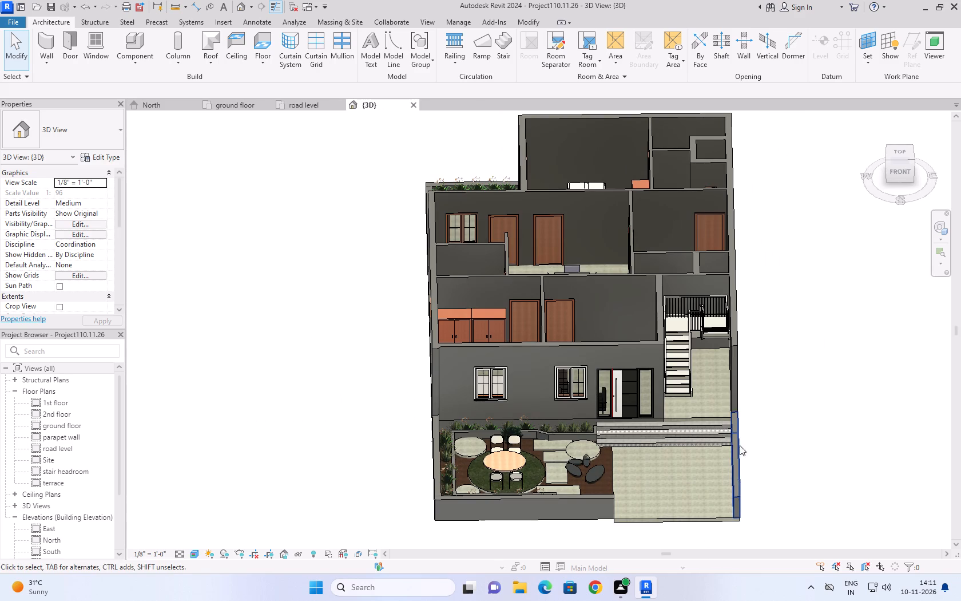
scroll(757, 408, "up", 5)
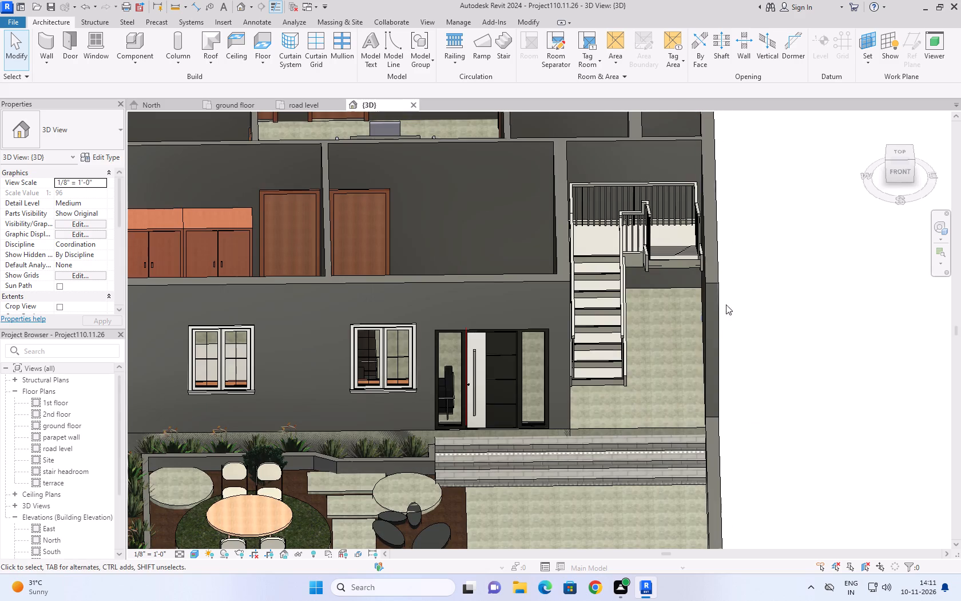
Examine the front garden, seating area and entrance steps from overhead, angled and close viewpoints.
scroll(735, 244, "down", 4)
scroll(754, 343, "down", 1)
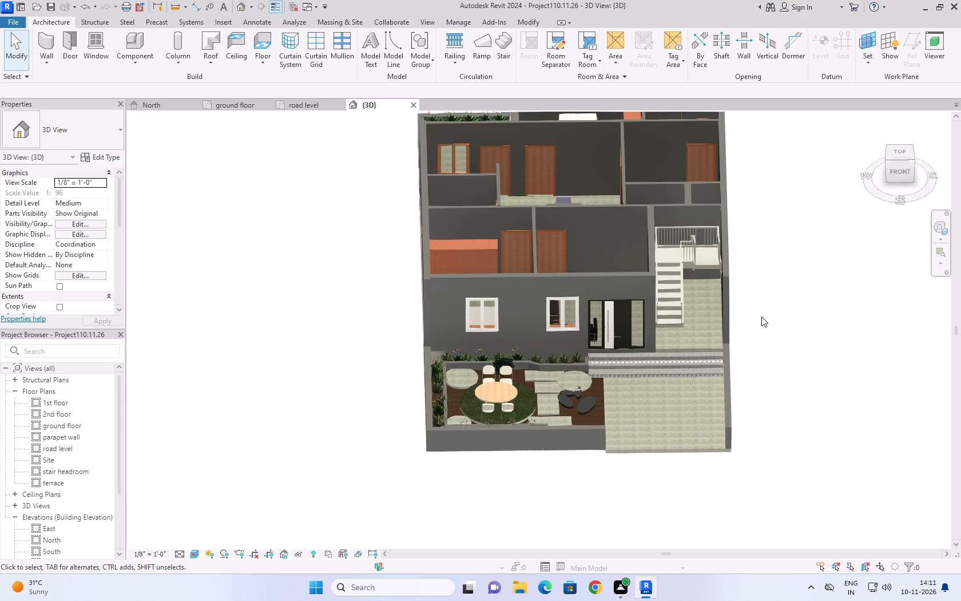
middle_click_drag(787, 240, 732, 365, "shift")
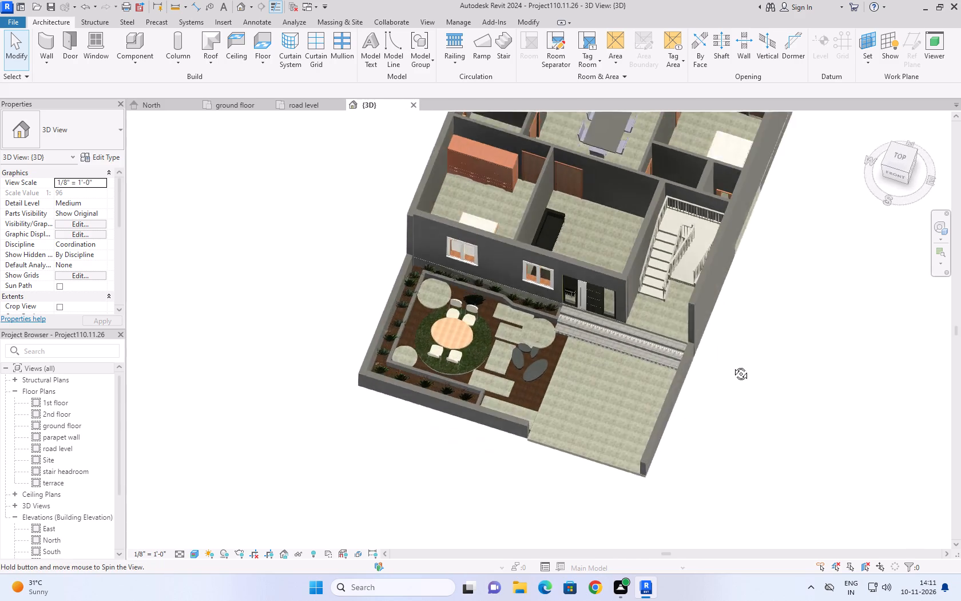
middle_click_drag(732, 365, 677, 400, "shift")
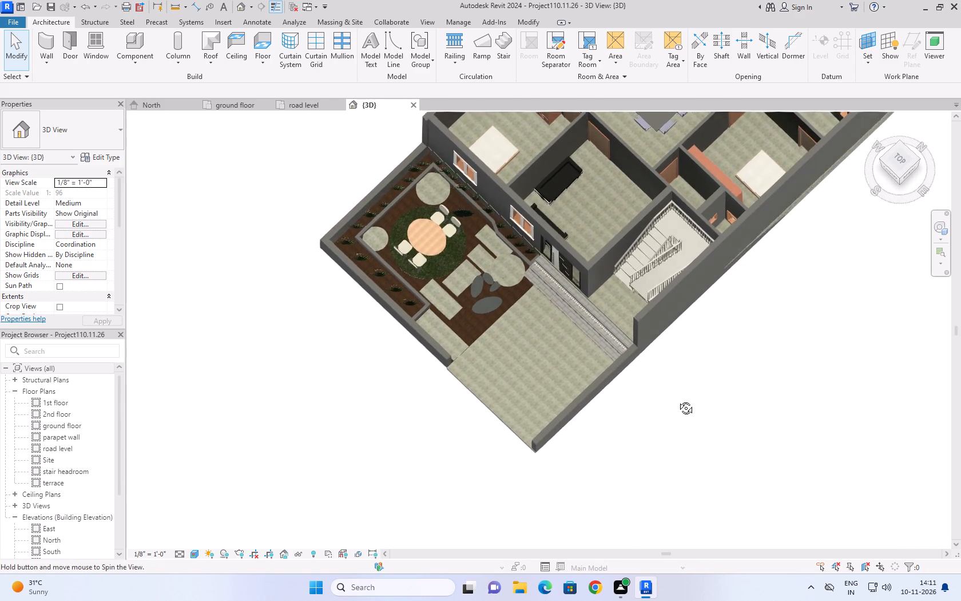
middle_click_drag(677, 400, 689, 382, "shift")
middle_click_drag(736, 319, 709, 358, "shift")
scroll(688, 385, "up", 1, "shift")
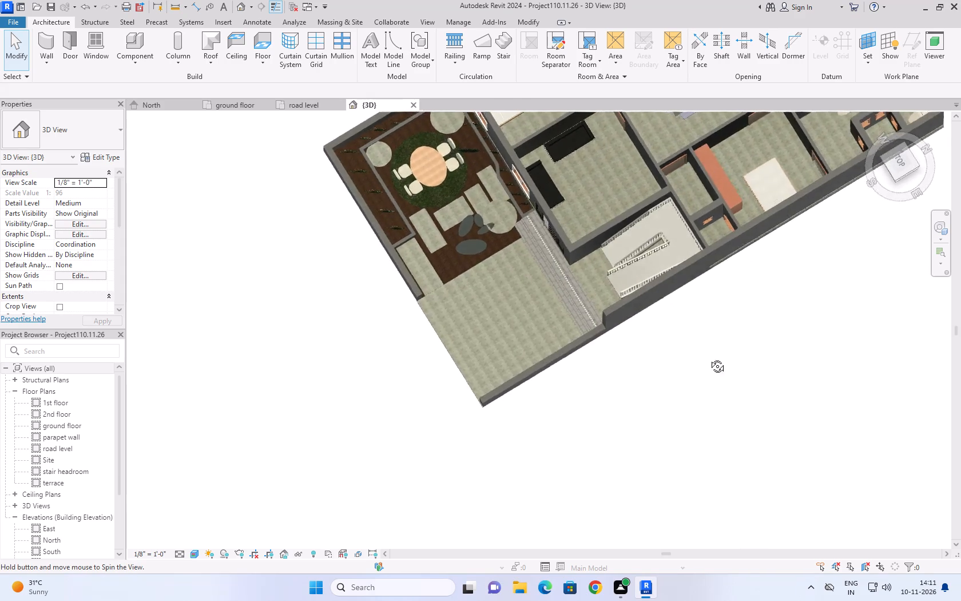
middle_click_drag(709, 358, 789, 208, "shift")
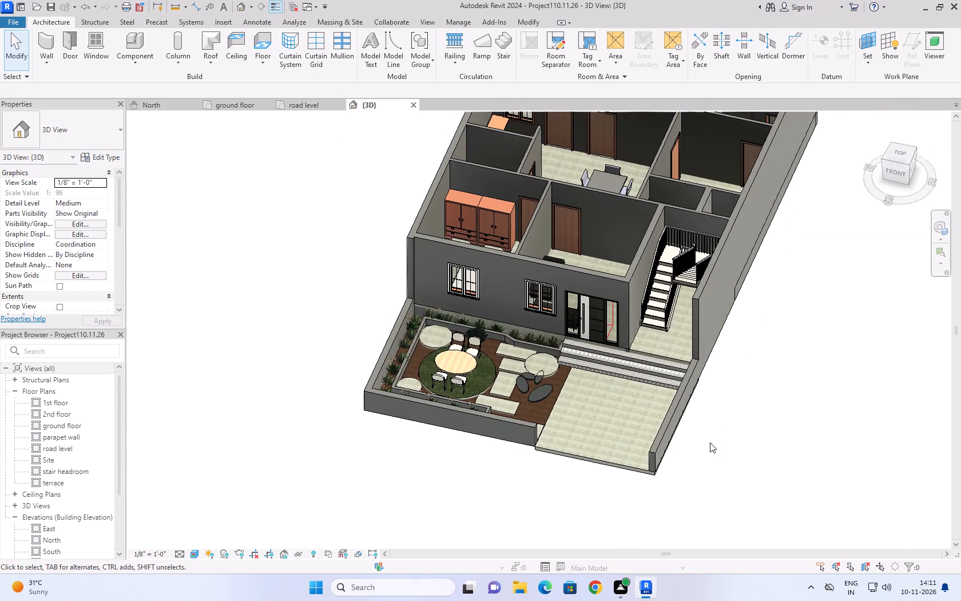
scroll(704, 520, "down", 2)
scroll(697, 516, "up", 6)
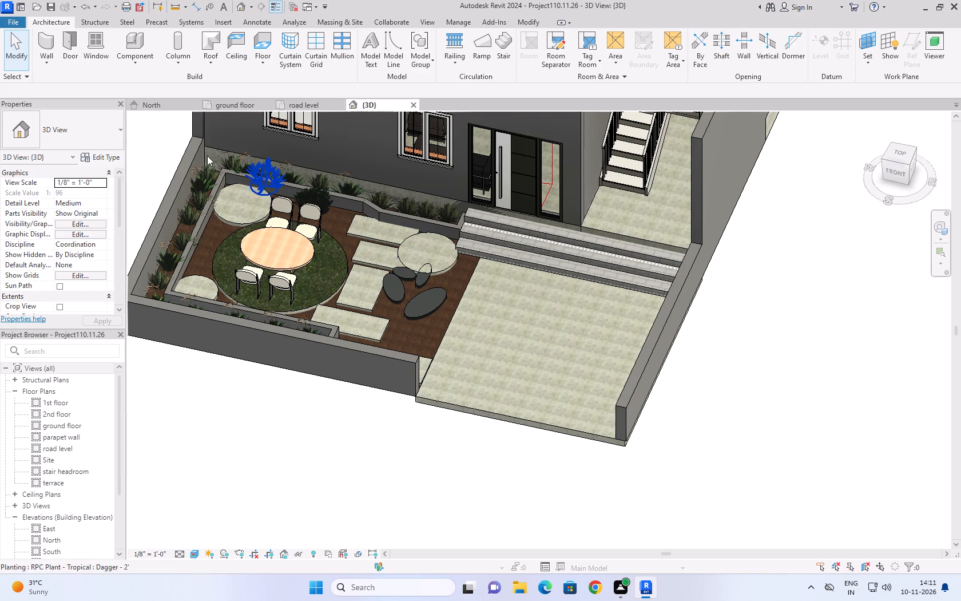
In the road level plan, move the elliptical slab 2' floor closer to the entrance steps and check it in 3D.
left_click(305, 100)
scroll(530, 349, "up", 1)
scroll(530, 349, "down", 11)
scroll(569, 471, "up", 1)
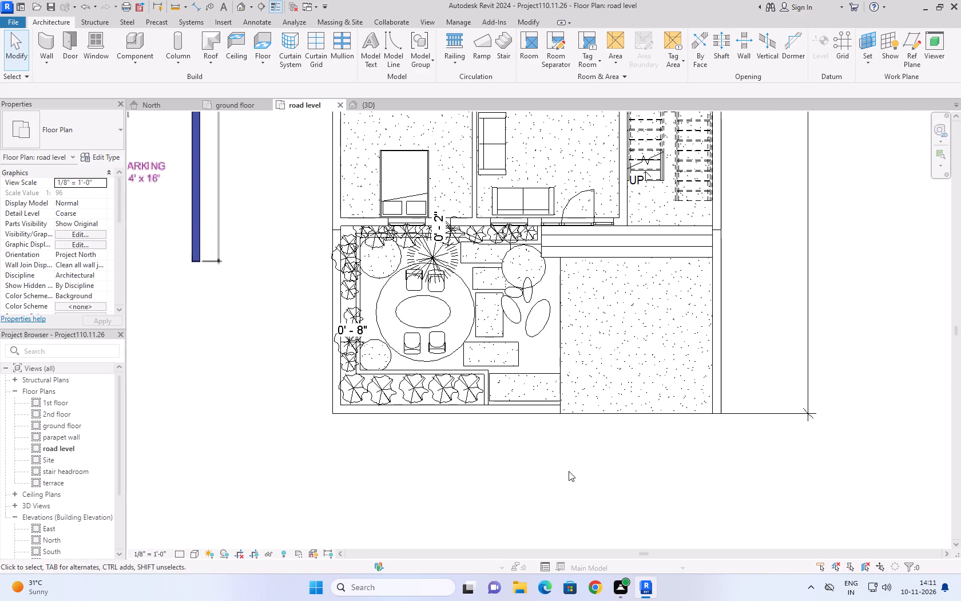
left_click(540, 303)
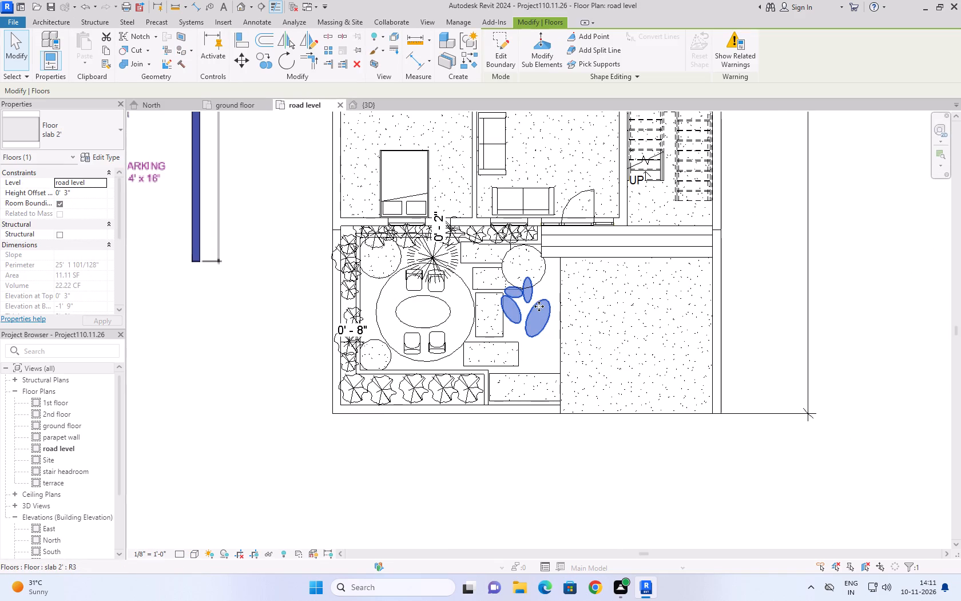
left_click_drag(539, 306, 551, 287)
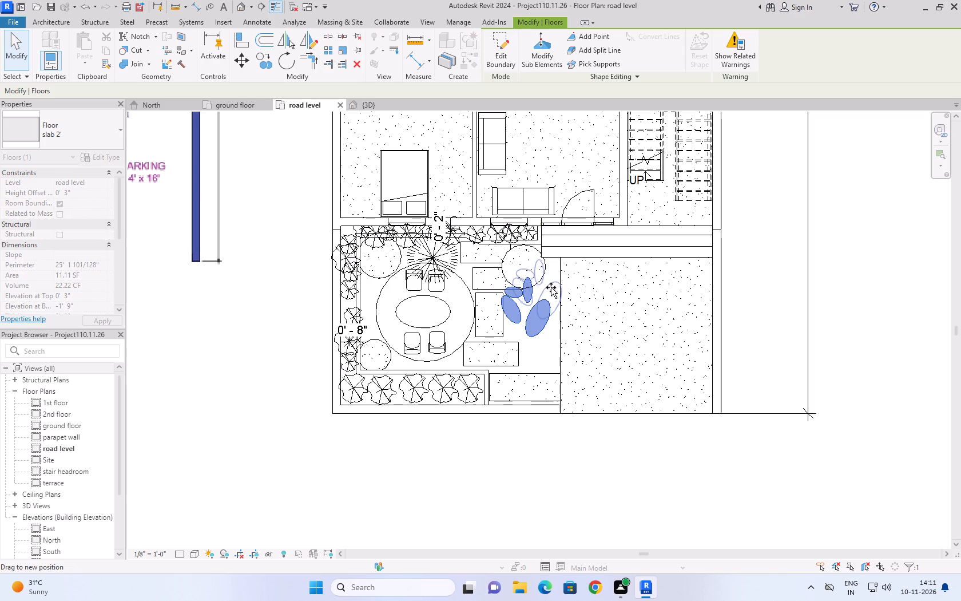
left_click_drag(551, 287, 550, 287)
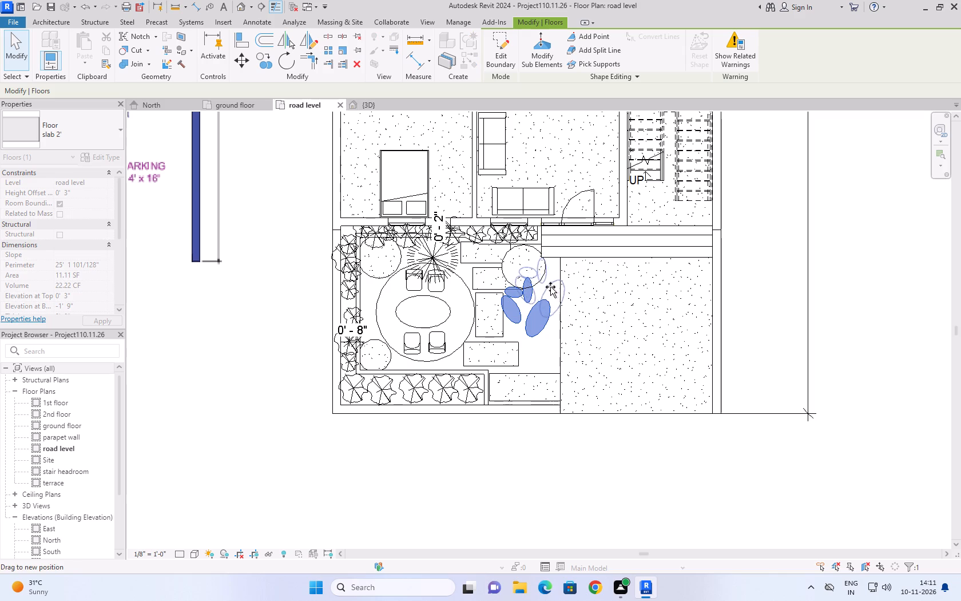
left_click_drag(550, 287, 547, 286)
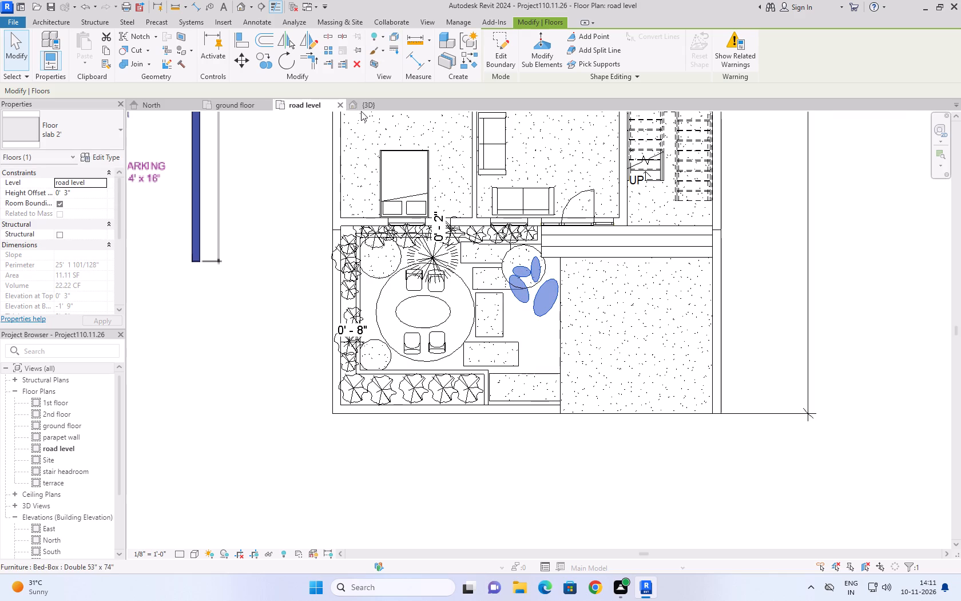
left_click(362, 110)
left_click(429, 449)
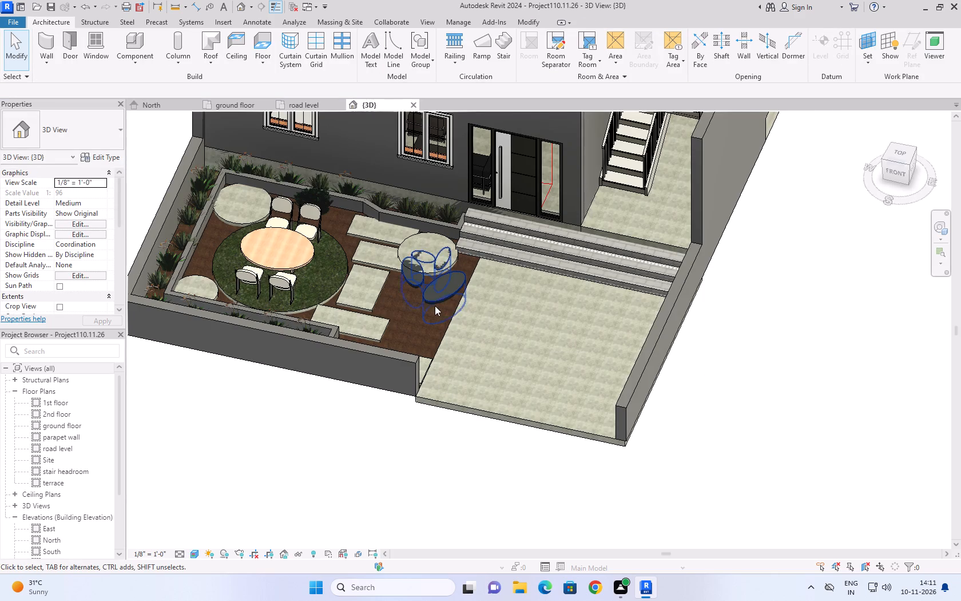
Nudge the circular Generic - 12" floor near the entrance steps away from the parking slab, over the rectangular pavers, and check it in 3D.
left_click(312, 105)
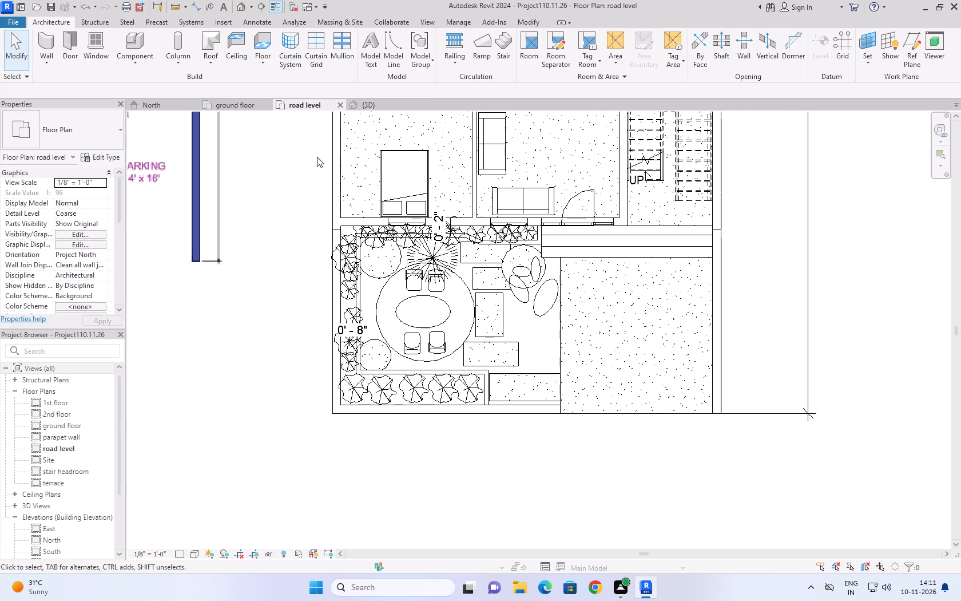
left_click(510, 250)
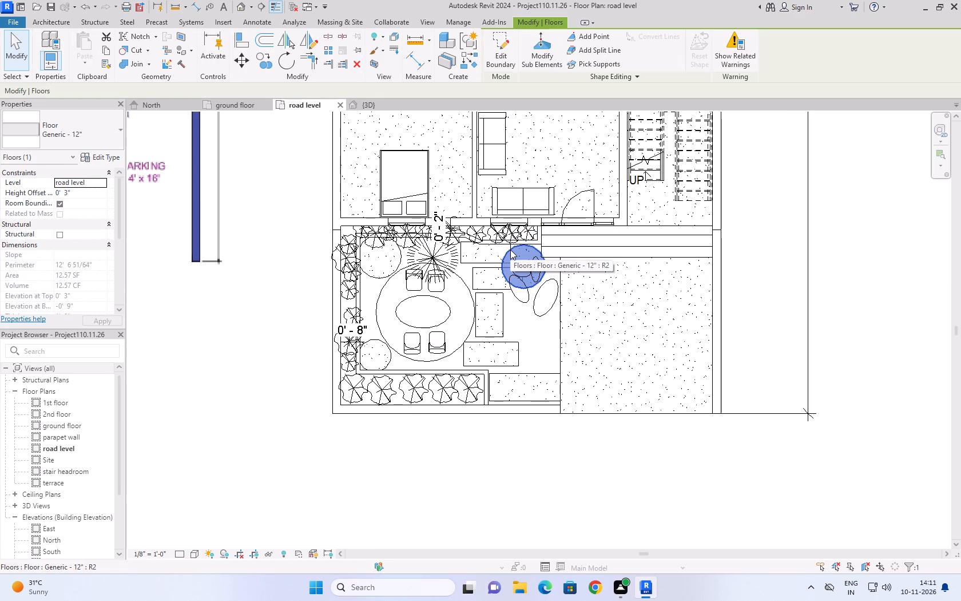
key("Up")
key("Up")
key("Left")
key("Left")
key("Left")
key("Left")
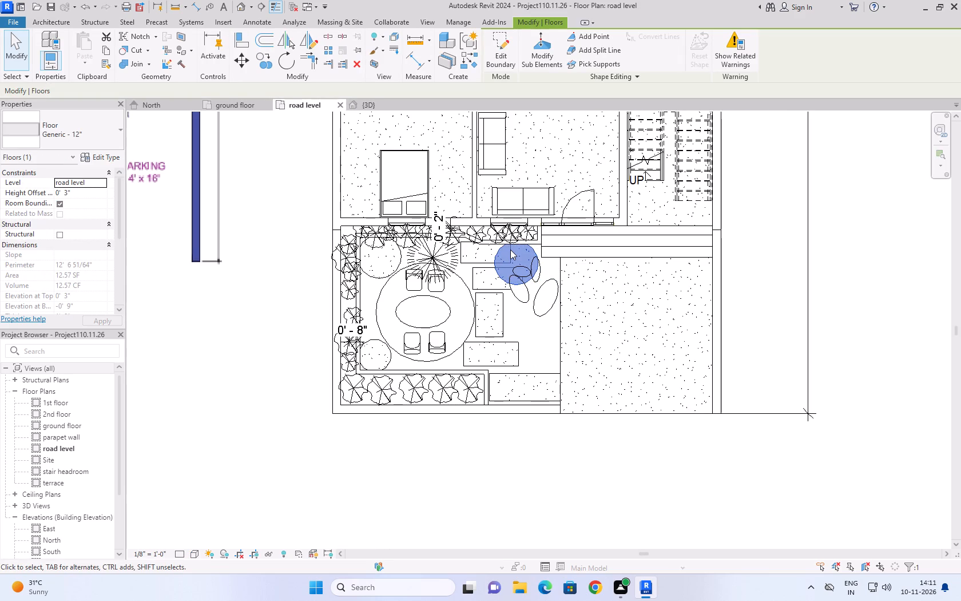
key("Up")
key("Up")
key("Left")
key("Left")
key("Left")
key("Left")
key("Left")
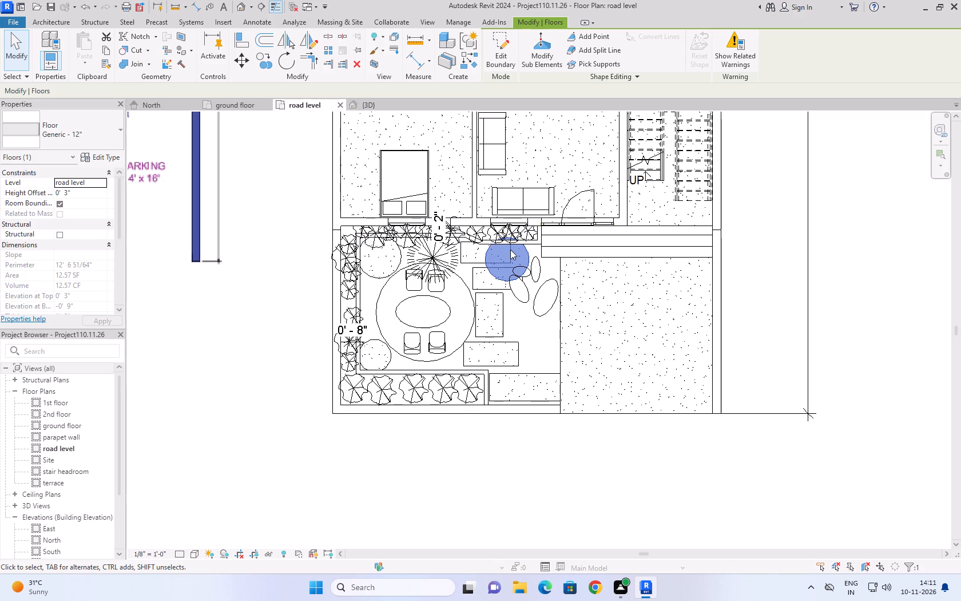
key("Up")
key("Right")
key("Down")
key("Left")
key("Down")
key("Down")
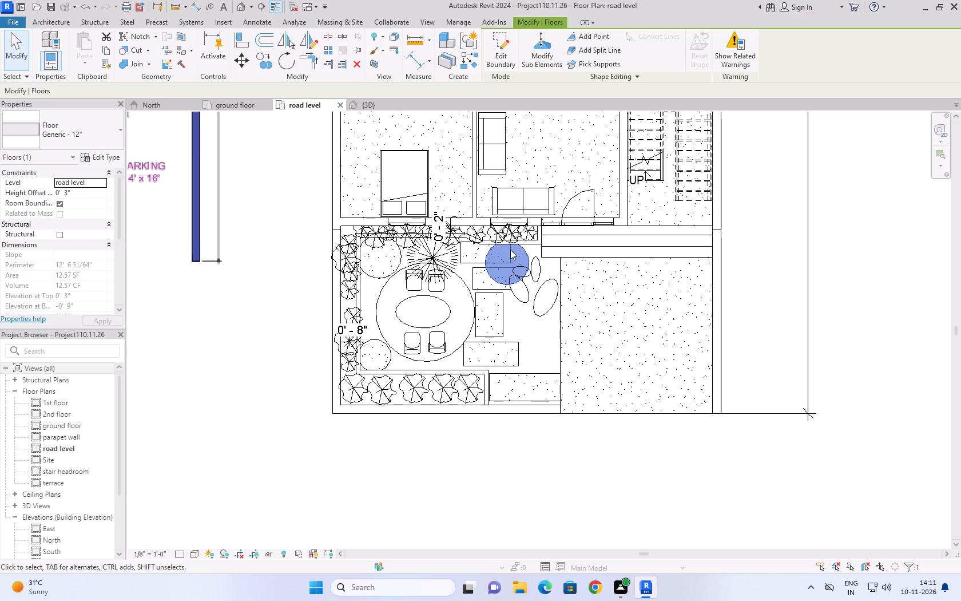
key("Up")
key("Left")
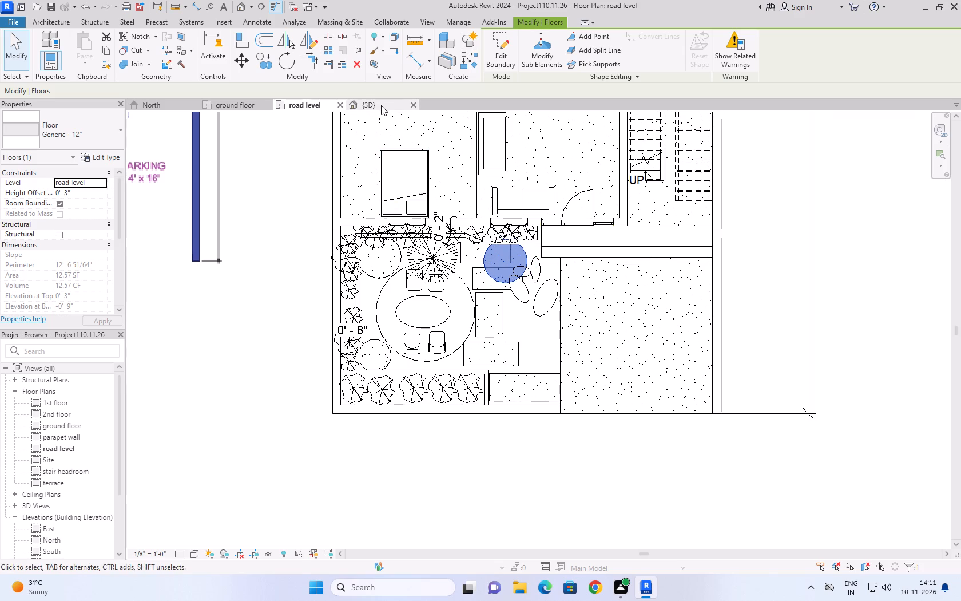
left_click(381, 105)
left_click(446, 421)
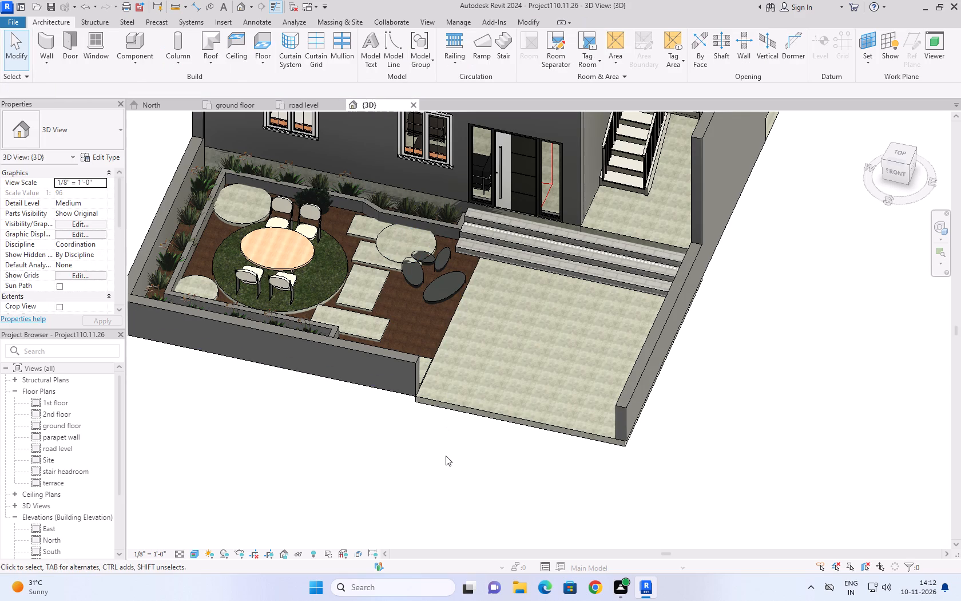
middle_click_drag(446, 467, 395, 420, "shift")
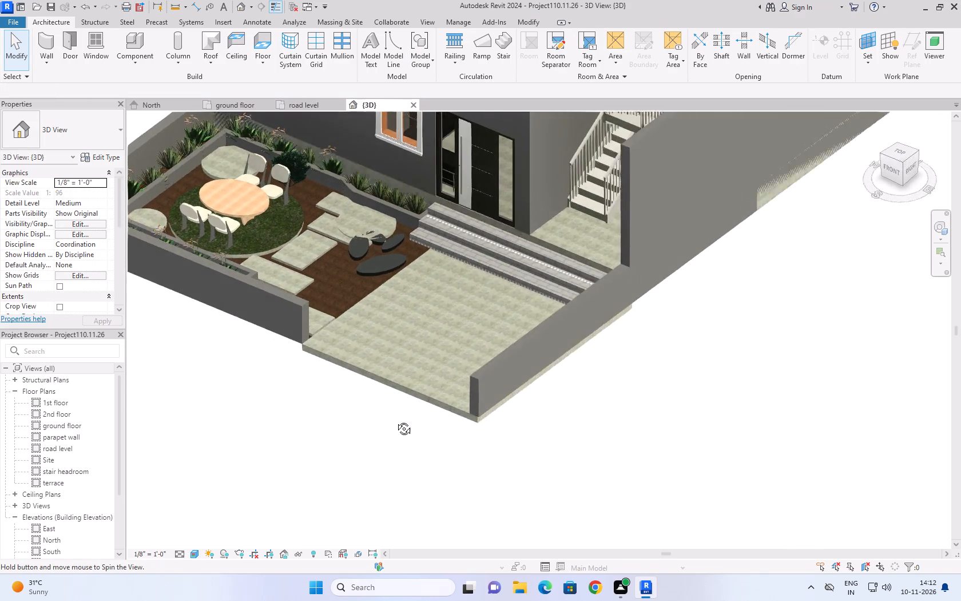
middle_click_drag(395, 420, 407, 437, "shift")
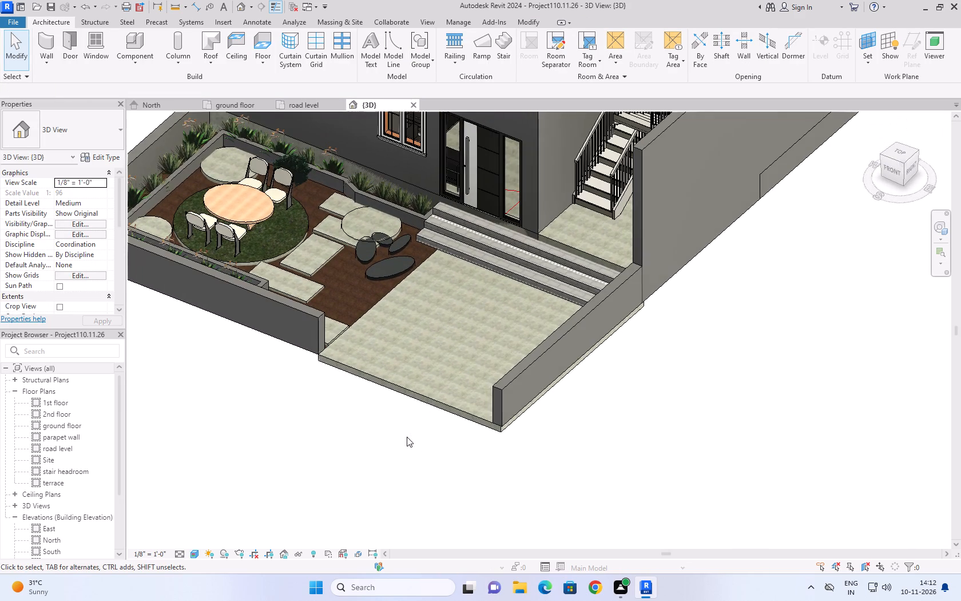
scroll(331, 250, "up", 3)
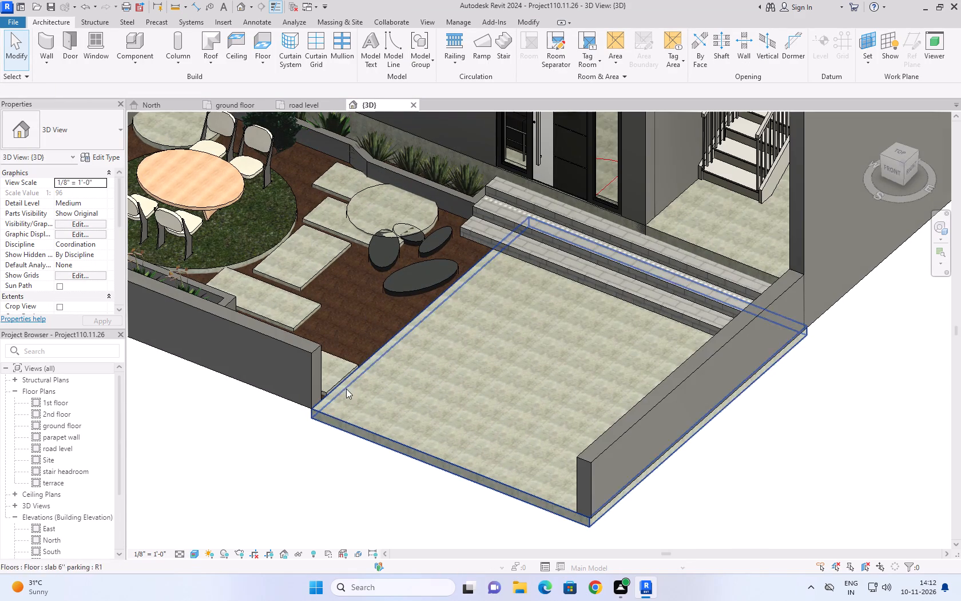
left_click(301, 450)
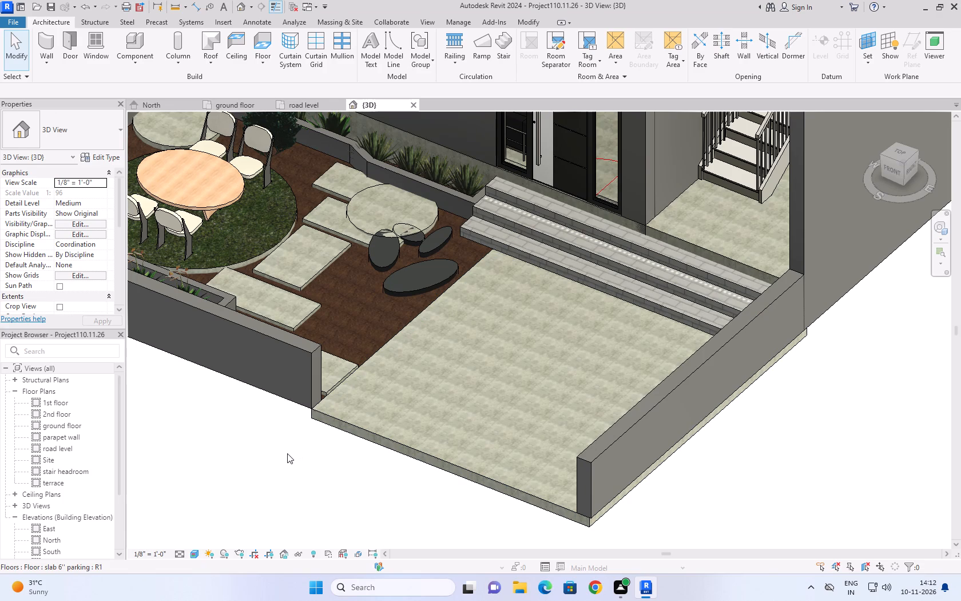
In the road level plan, shift the elliptical slab 2' floor toward the parking slab, clear of the circular floor.
left_click(308, 101)
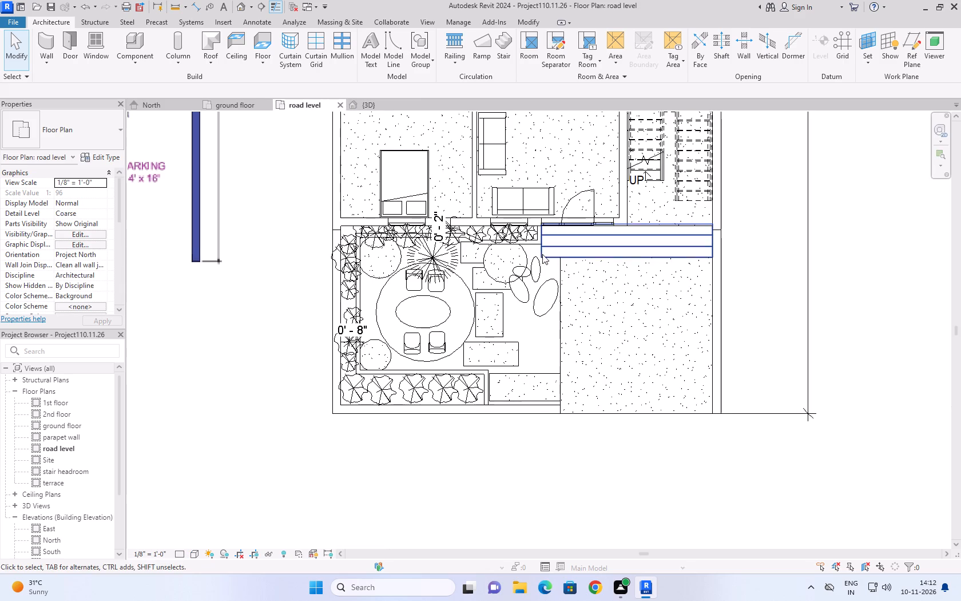
left_click(538, 272)
left_click_drag(538, 272, 540, 275)
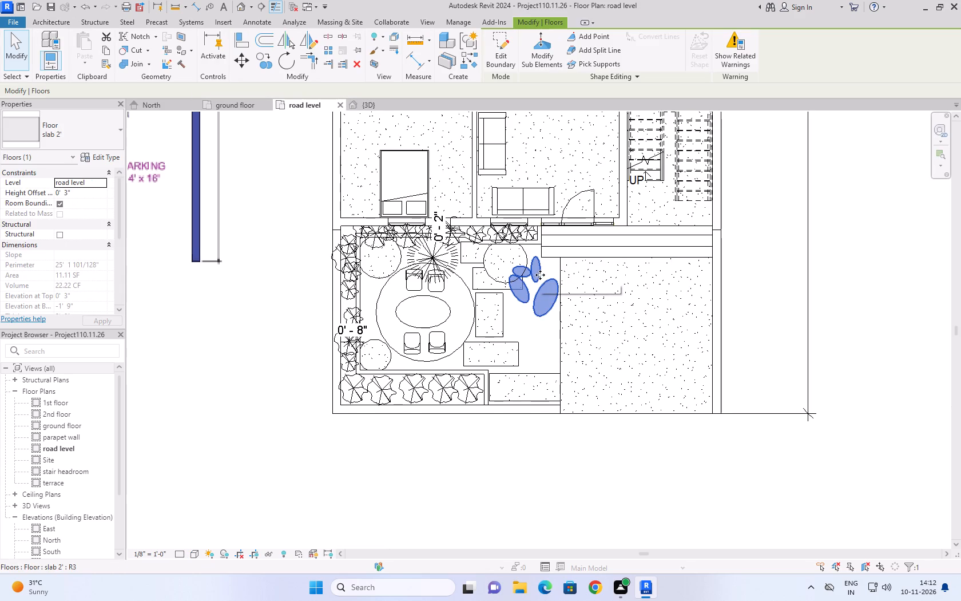
left_click_drag(540, 275, 552, 275)
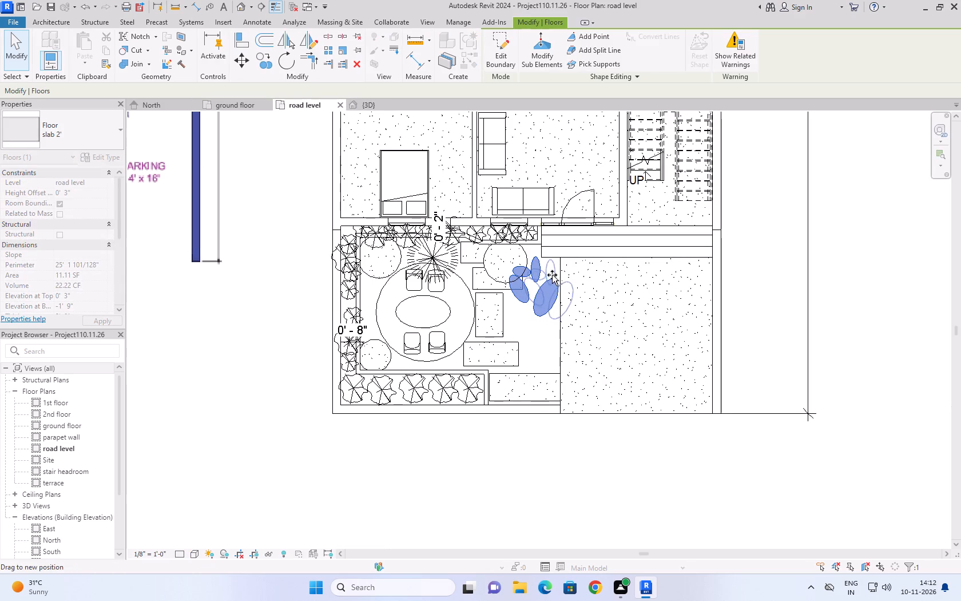
left_click_drag(552, 275, 550, 274)
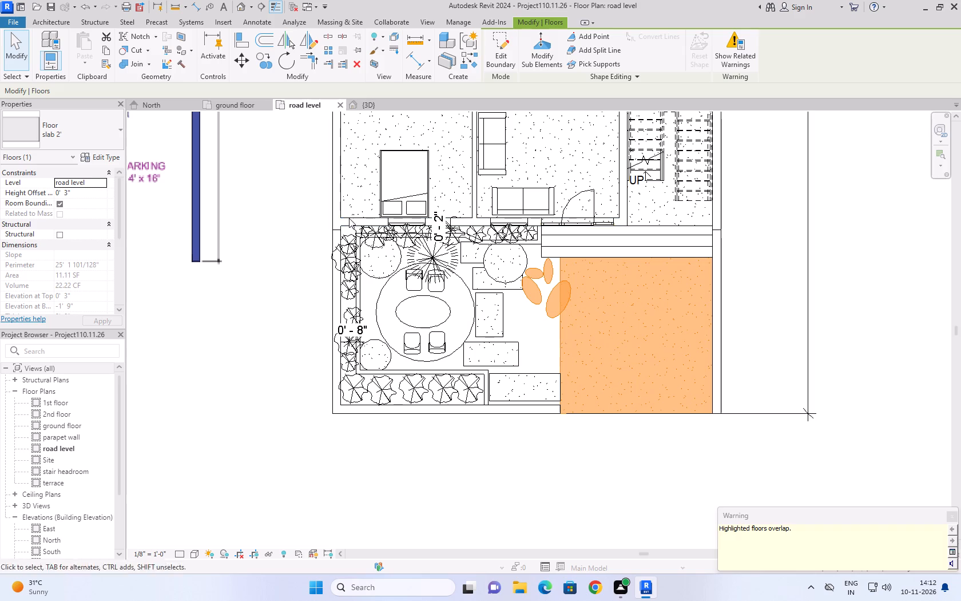
left_click(293, 274)
Rotate the elliptical slab 2' floor 30° clockwise about its centre.
left_click(545, 294)
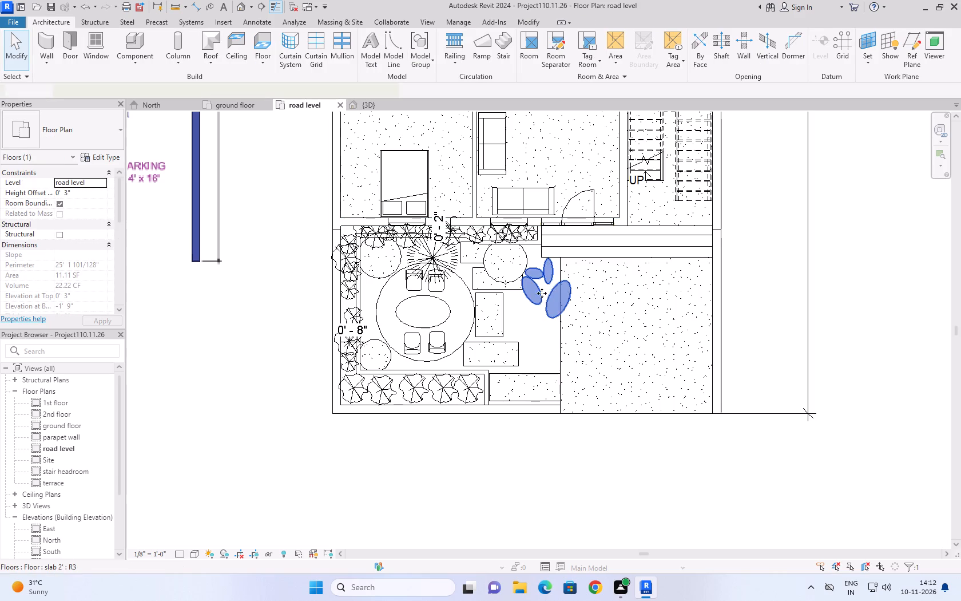
left_click(291, 67)
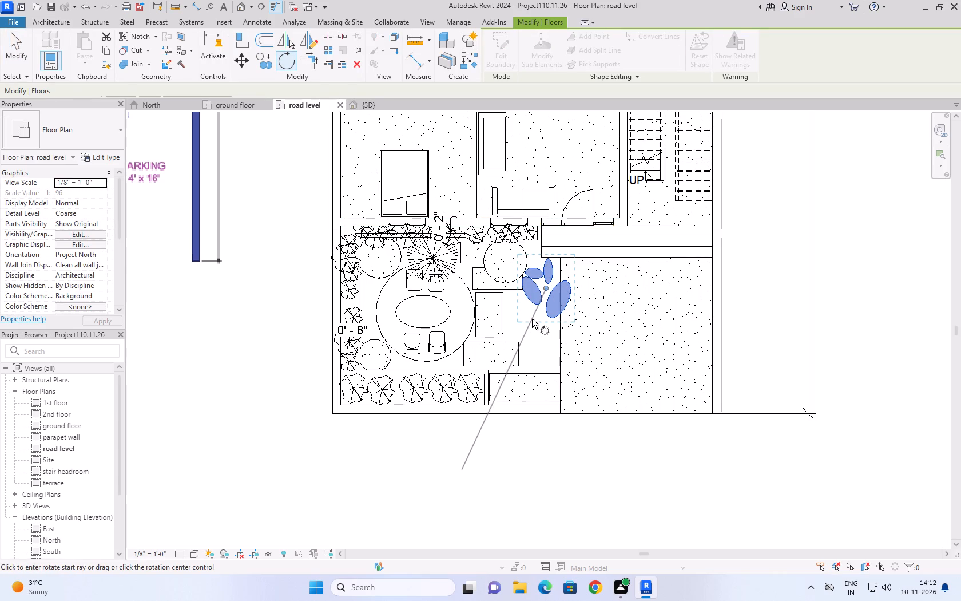
left_click(546, 361)
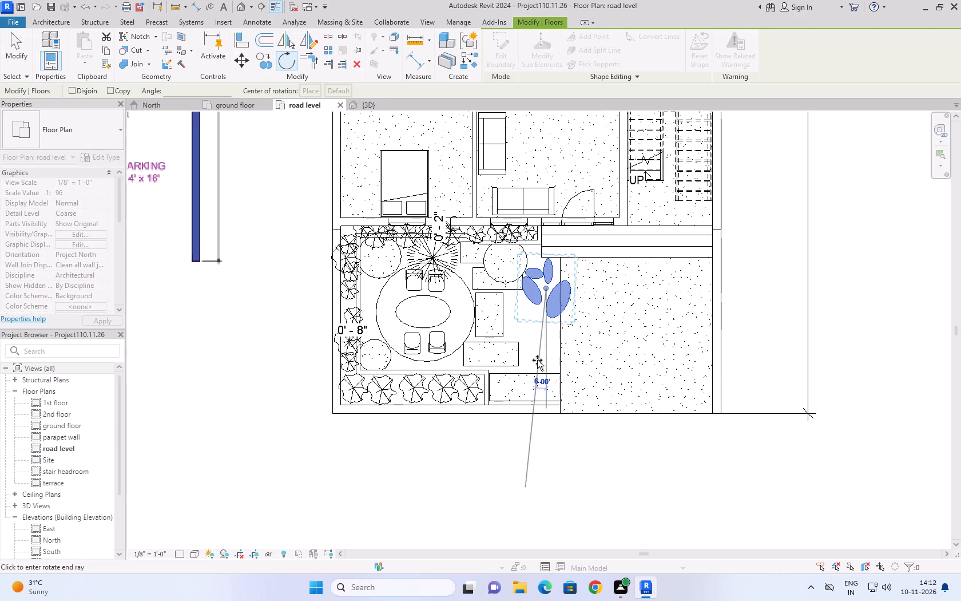
left_click(512, 346)
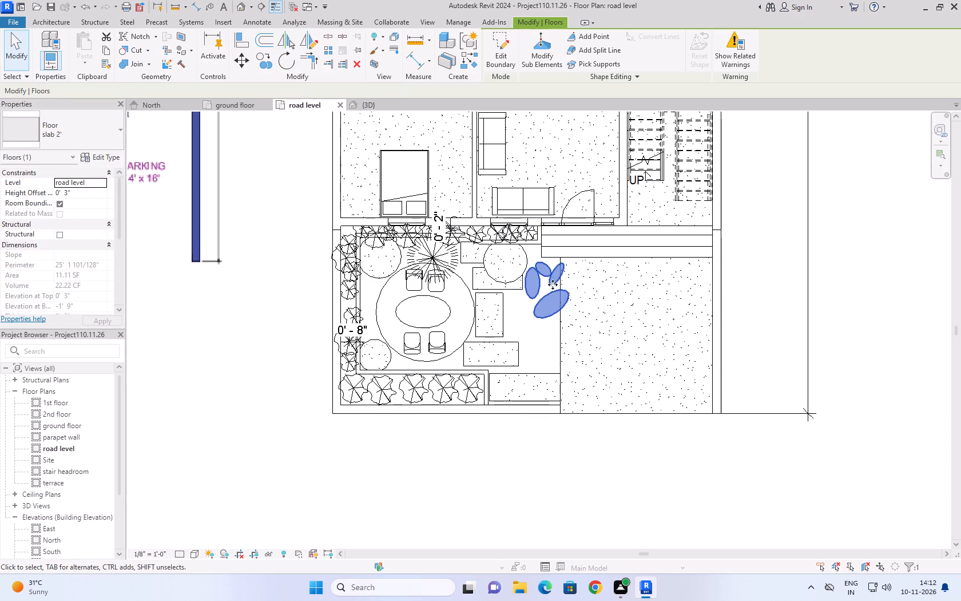
Reposition the elliptical slab 2' floor in the road level plan, moving it closer to the entrance steps beside the parking slab.
left_click_drag(553, 282, 538, 280)
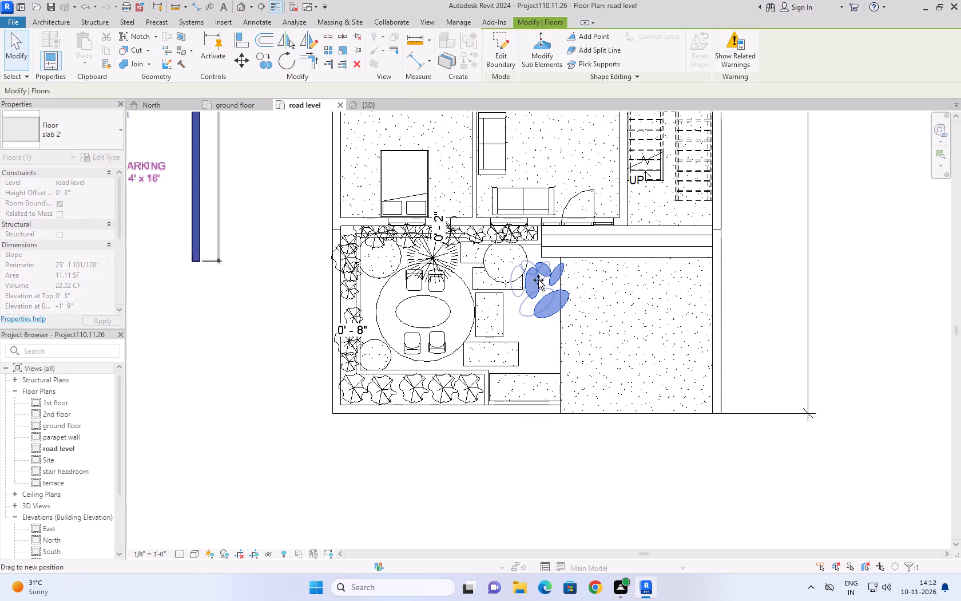
left_click_drag(538, 280, 539, 285)
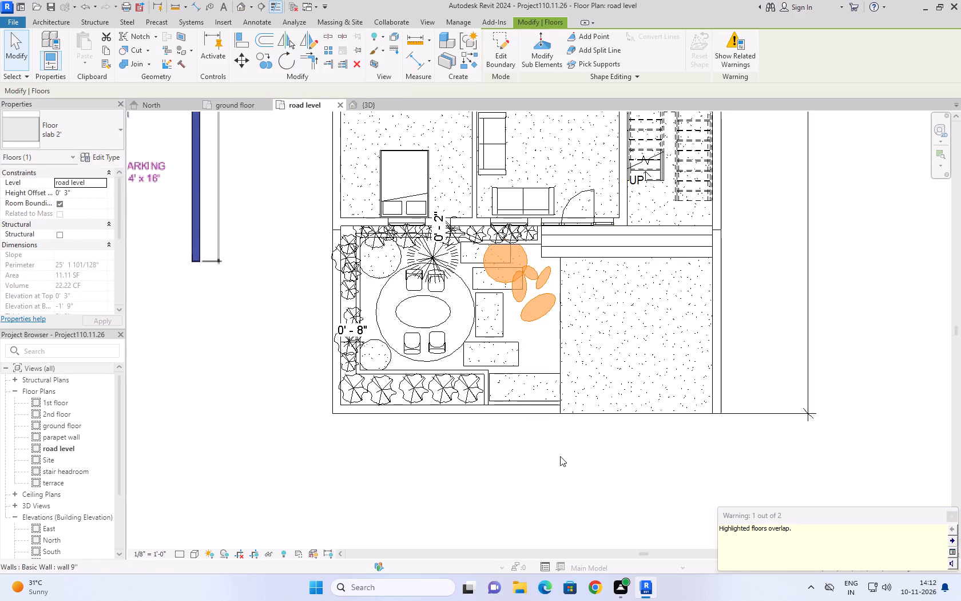
left_click_drag(541, 283, 552, 269)
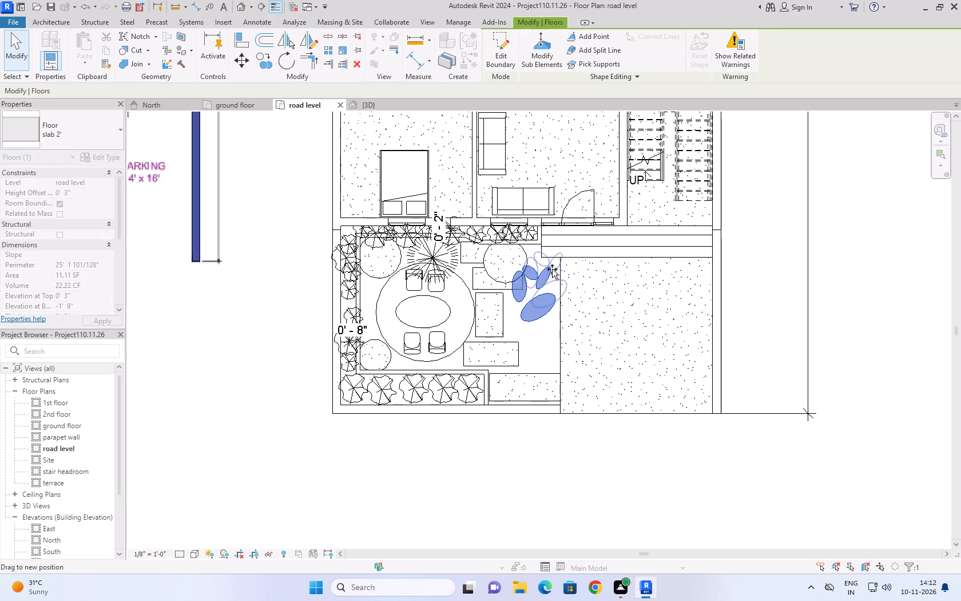
left_click_drag(552, 269, 556, 271)
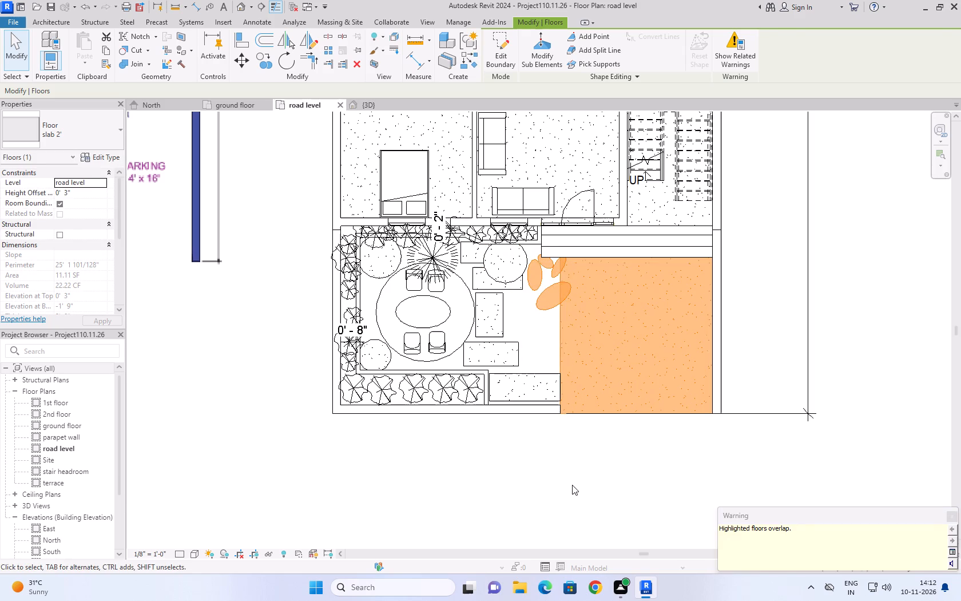
left_click(572, 485)
Rotate the elliptical slab 2' floor 33° clockwise about its centre.
left_click(547, 288)
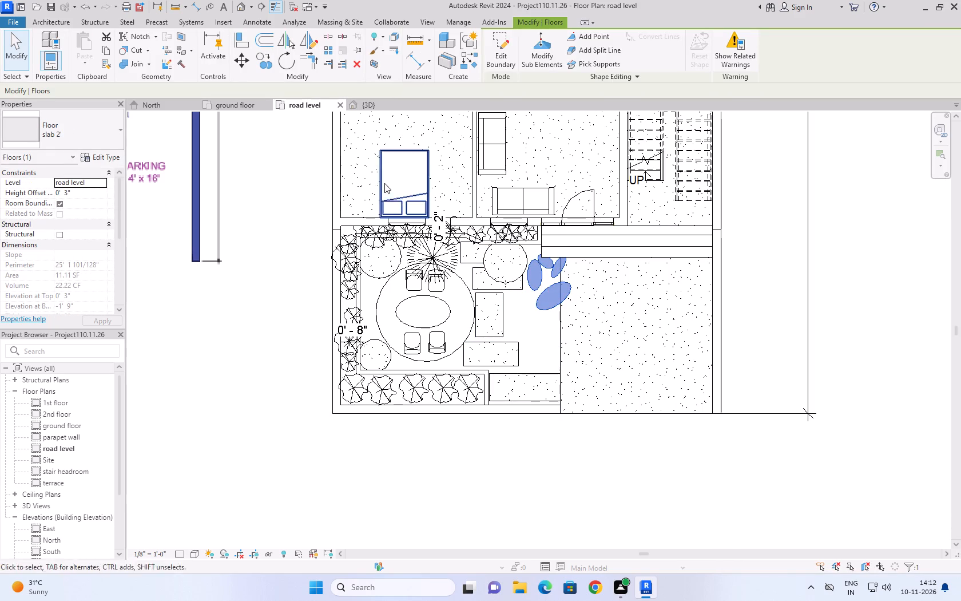
left_click(292, 65)
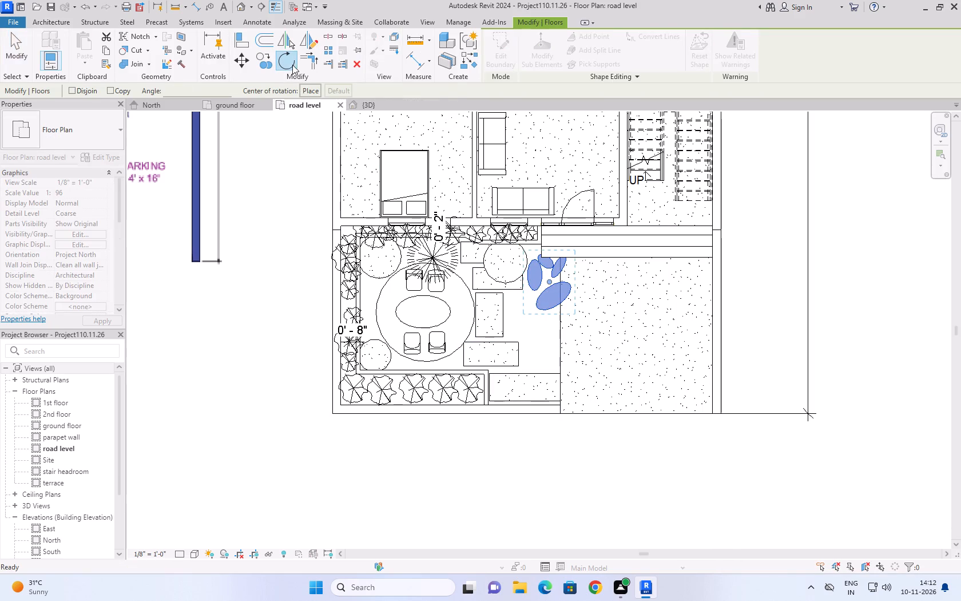
left_click(542, 449)
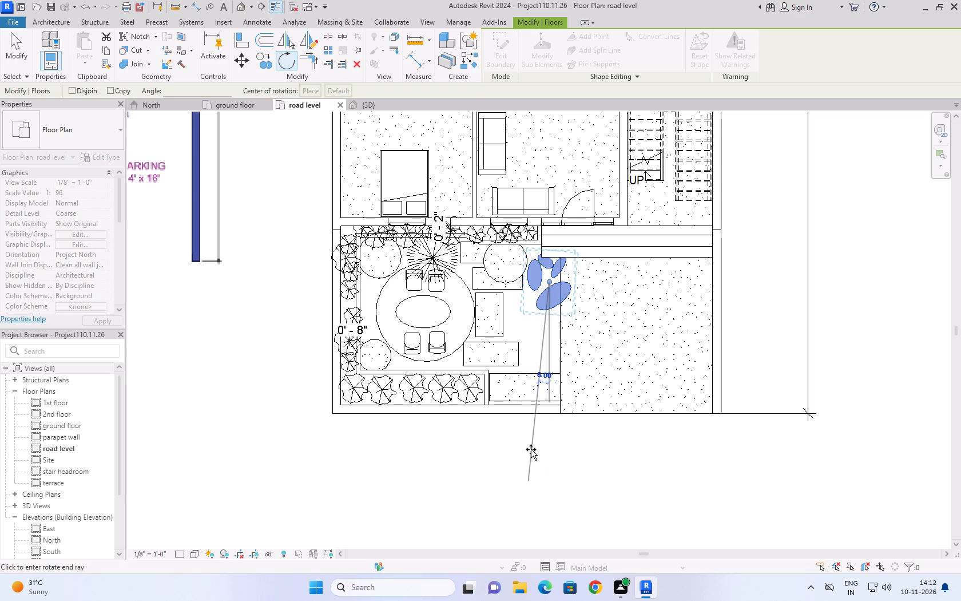
left_click(463, 413)
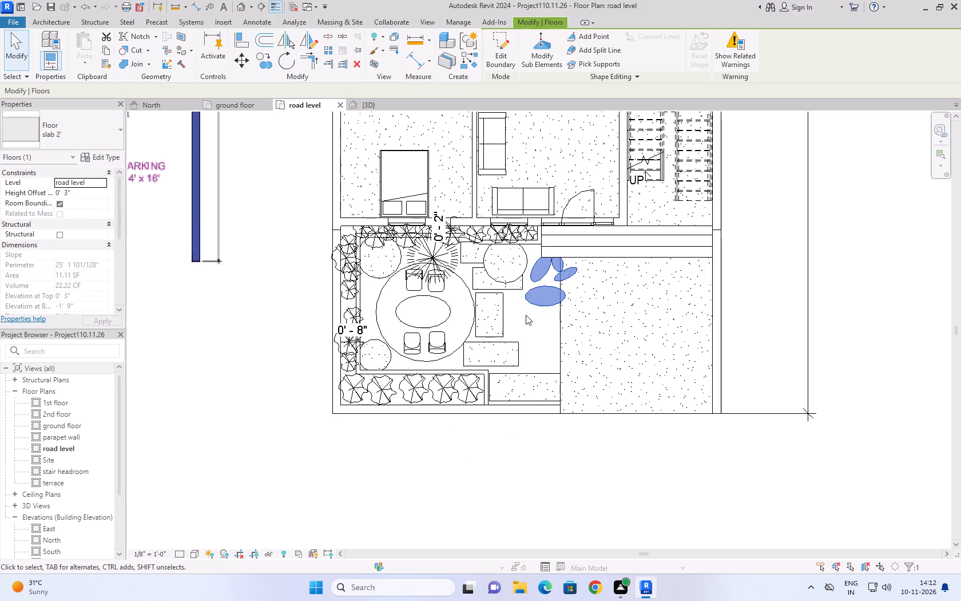
Move the rotated elliptical slab 2' floor away from the entrance steps, between the circular floor and the parking slab.
left_click_drag(547, 272, 533, 284)
left_click_drag(533, 283, 538, 282)
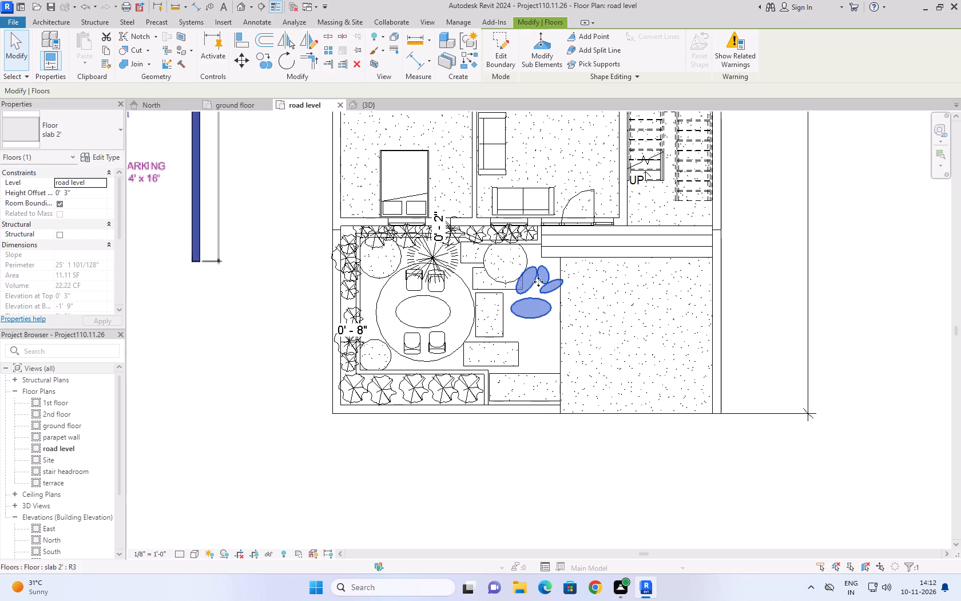
left_click_drag(538, 282, 542, 280)
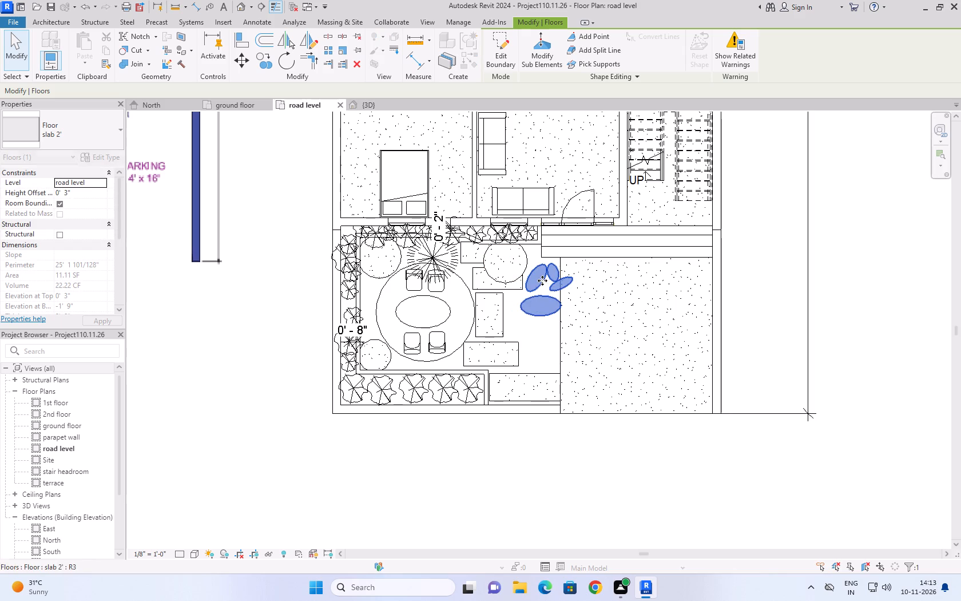
left_click(510, 489)
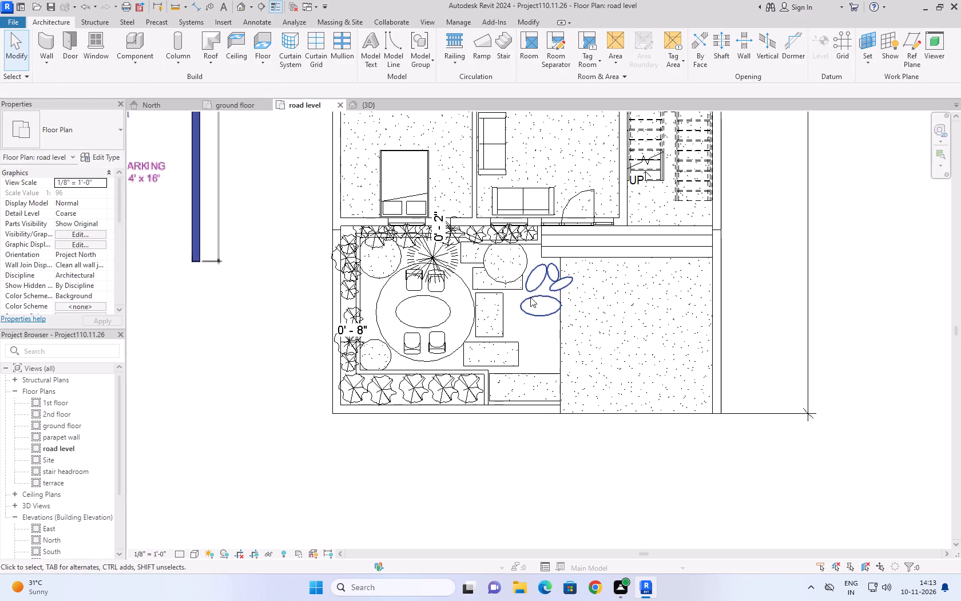
Nudge the elliptical slab 2' floor away from the parking slab, toward the circular floor and pavers, and check it in 3D.
left_click(540, 276)
left_click(547, 279)
key("Left")
key("Left")
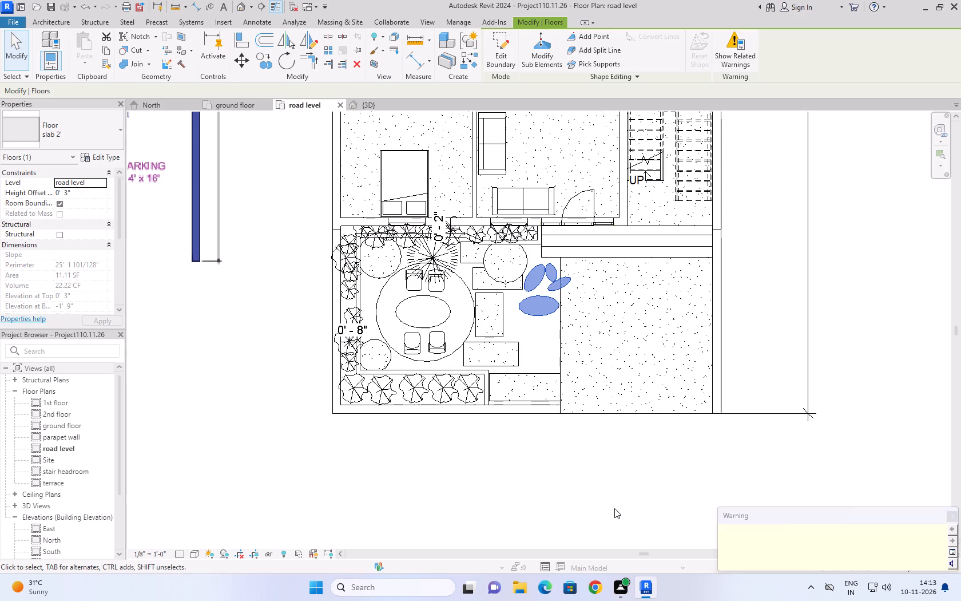
key("Right")
key("Down")
key("Left")
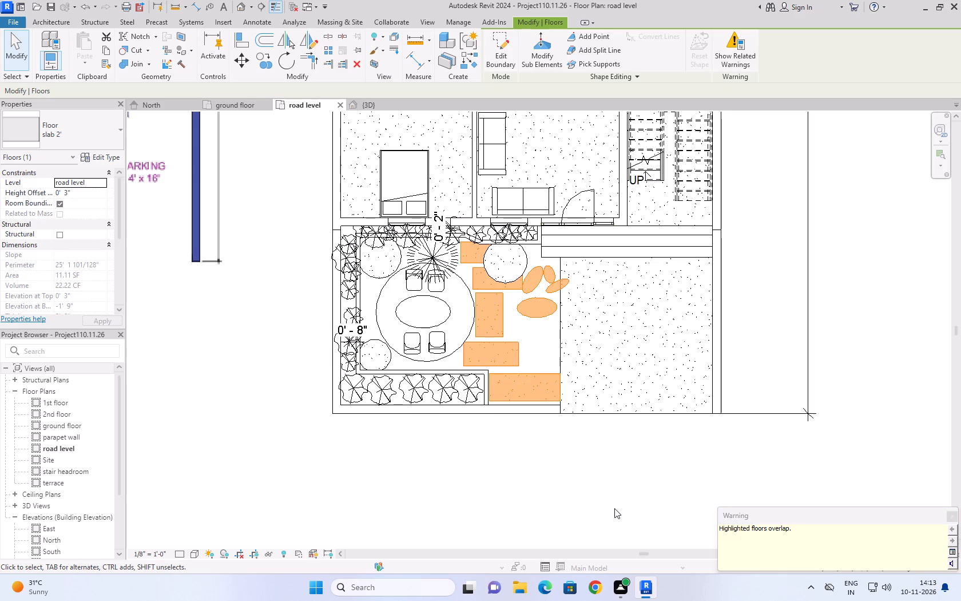
key("Up")
key("Left")
key("Left")
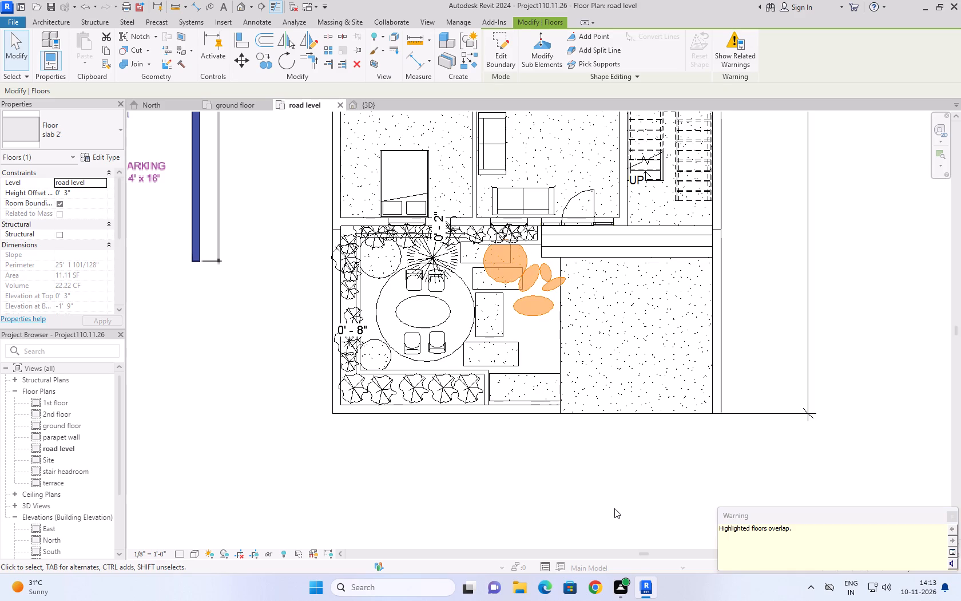
key("Down")
key("Down")
key("Left")
key("Up")
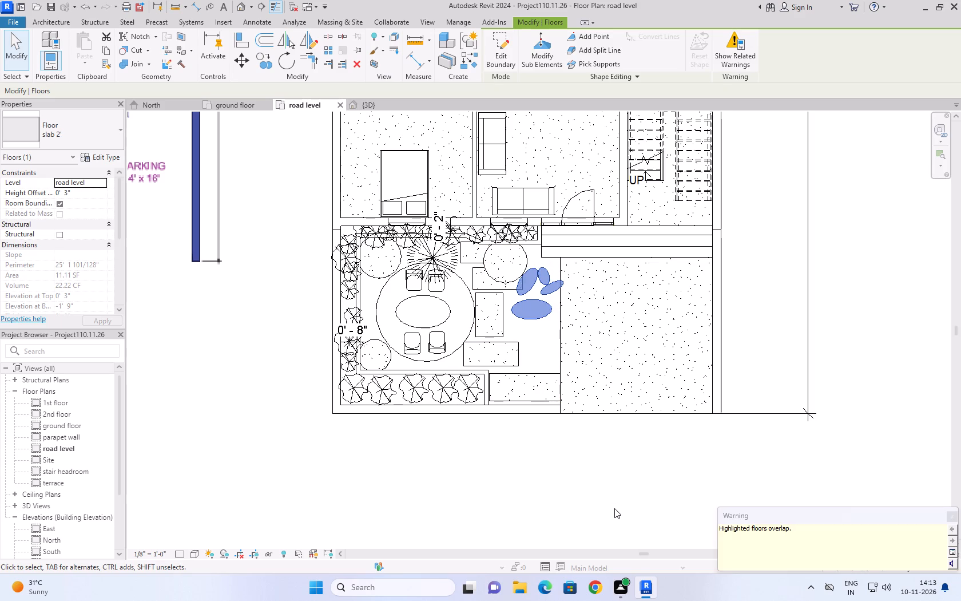
key("Down")
key("Up")
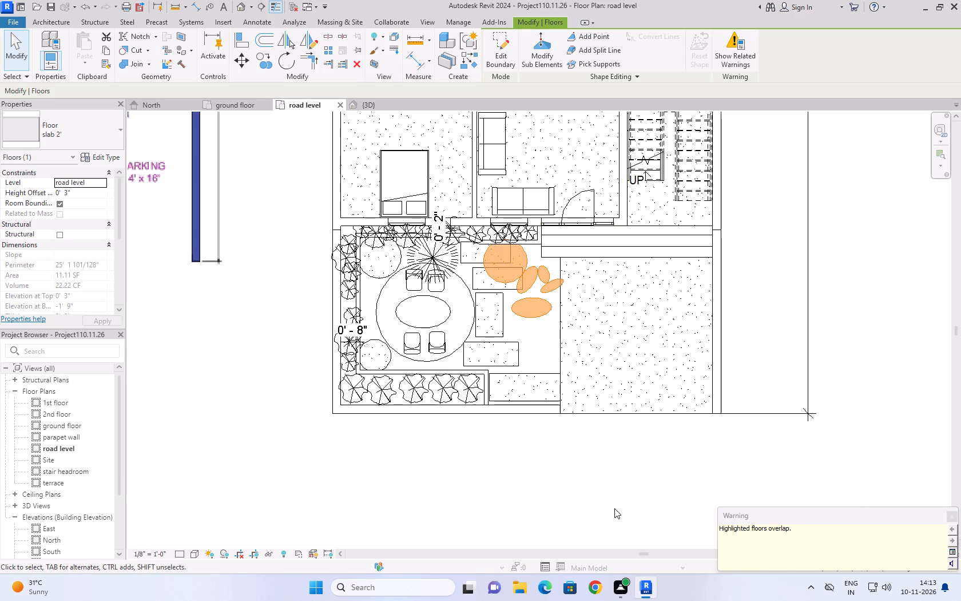
scroll(614, 508, "up", 1)
left_click(573, 496)
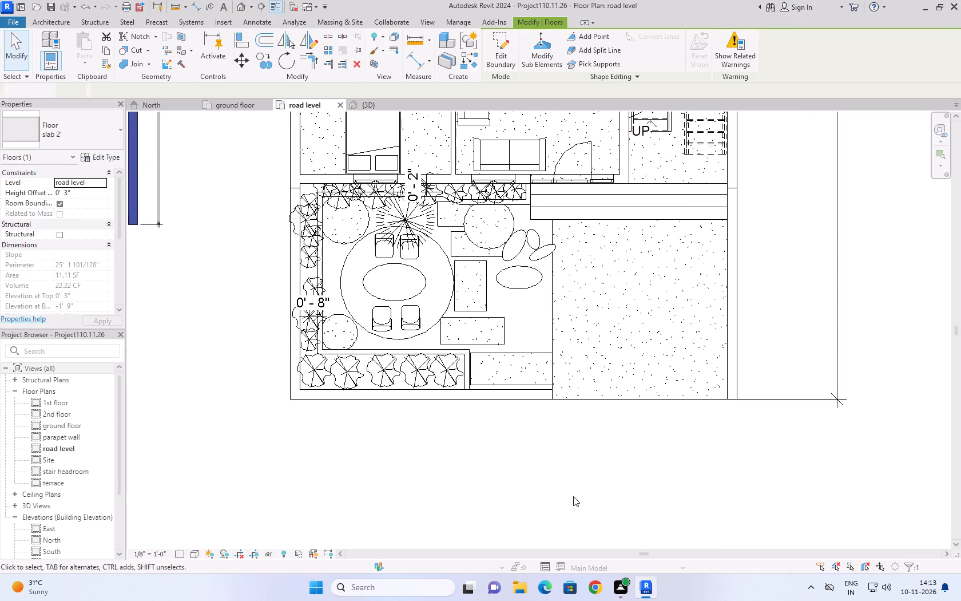
left_click(380, 101)
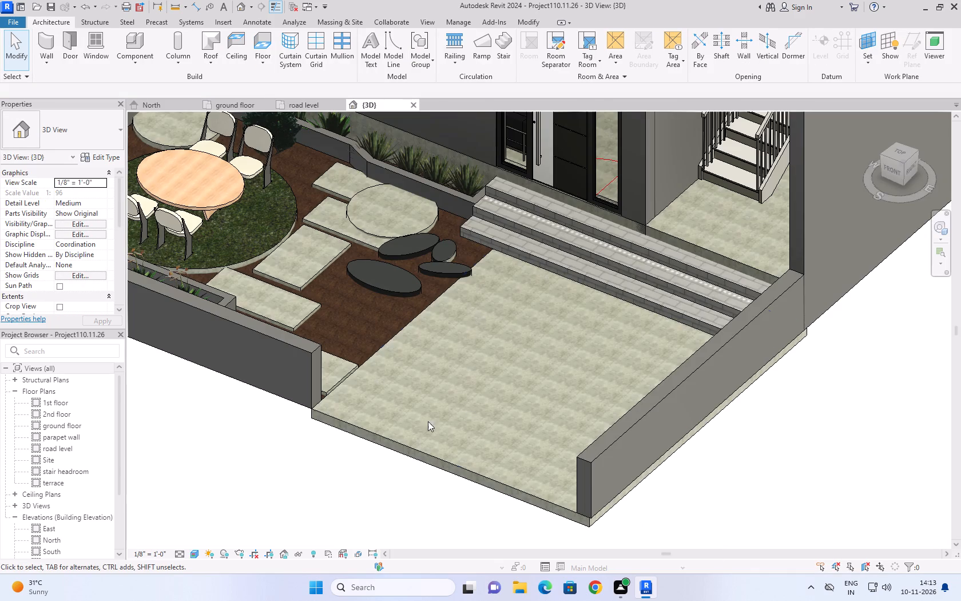
left_click(346, 481)
scroll(351, 489, "down", 3)
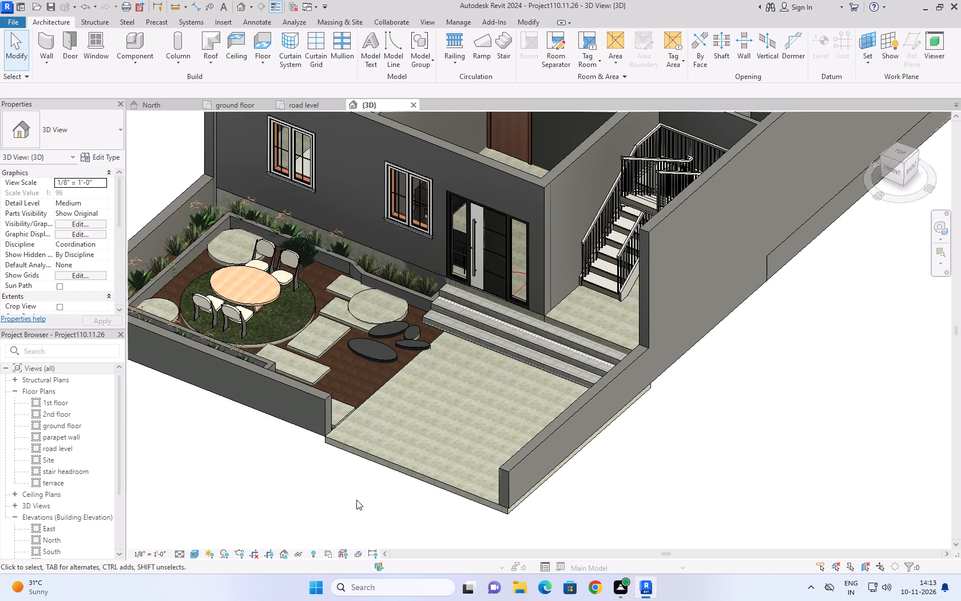
Edit the rectangular pavers' boundary in the road level plan, extending the paver nearest the house to about 6'-2" toward the palm plant.
left_click(335, 283)
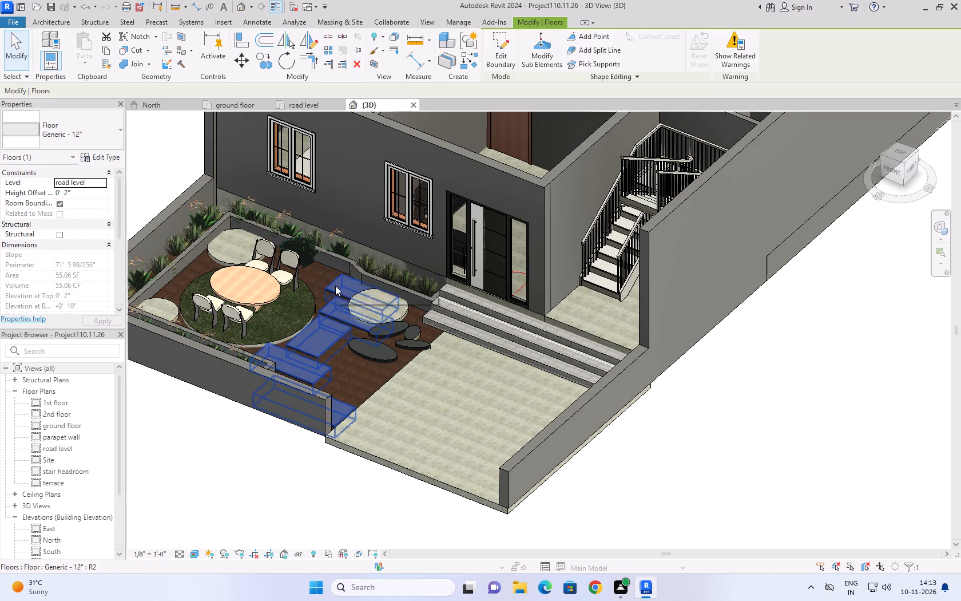
left_click(313, 105)
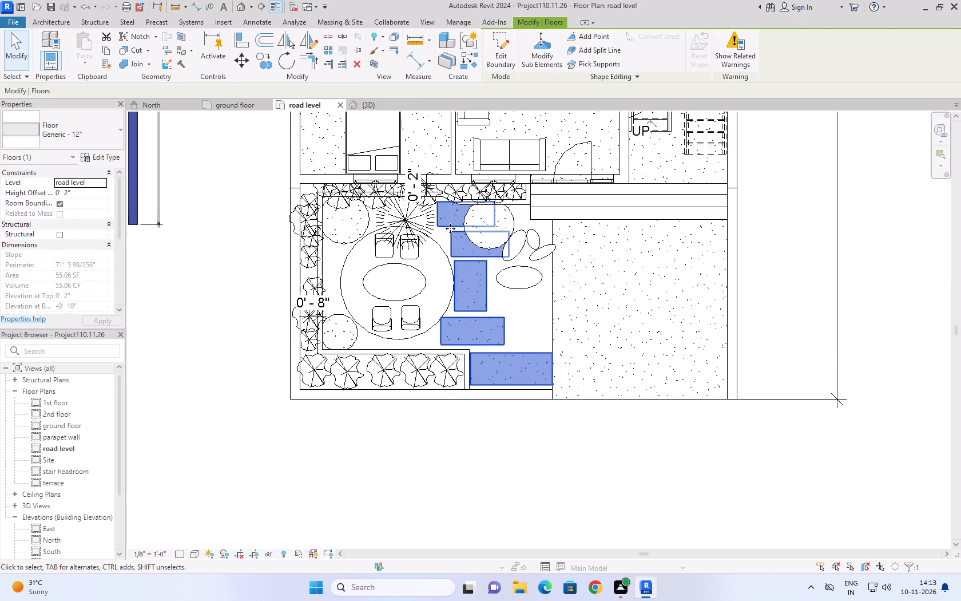
left_click(495, 68)
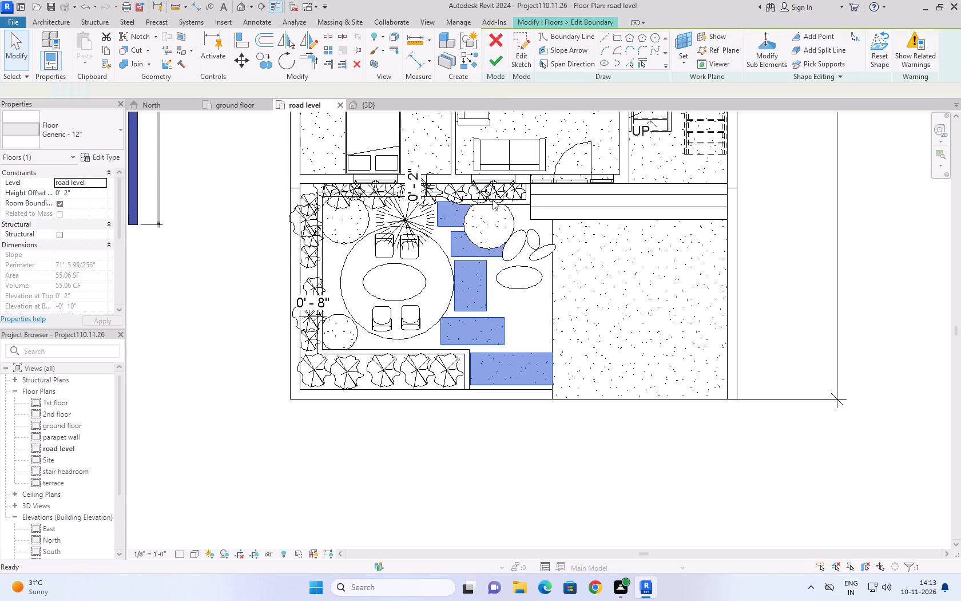
left_click(436, 213)
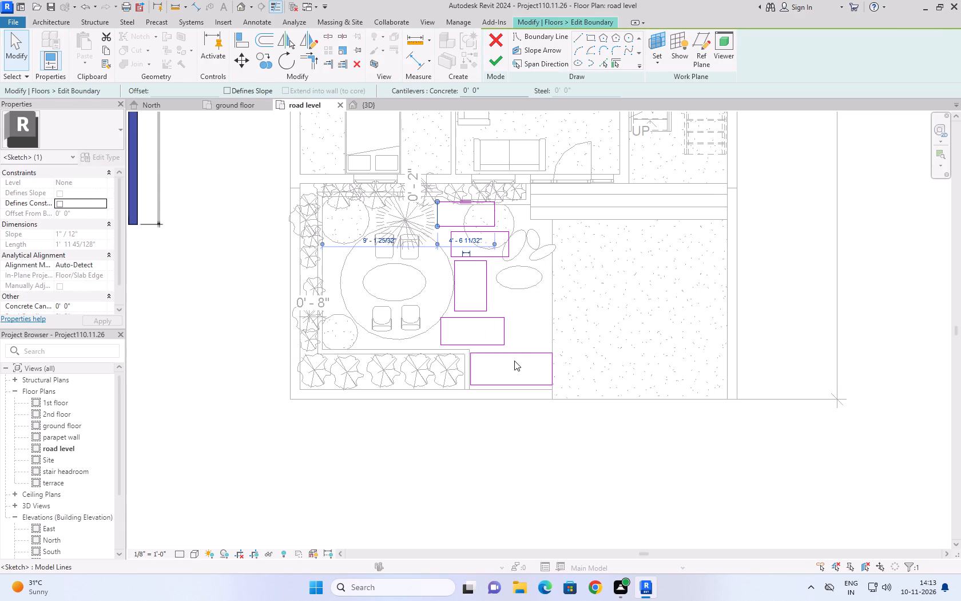
key("Left")
key("Left")
key("Left")
key("Left")
key("Left")
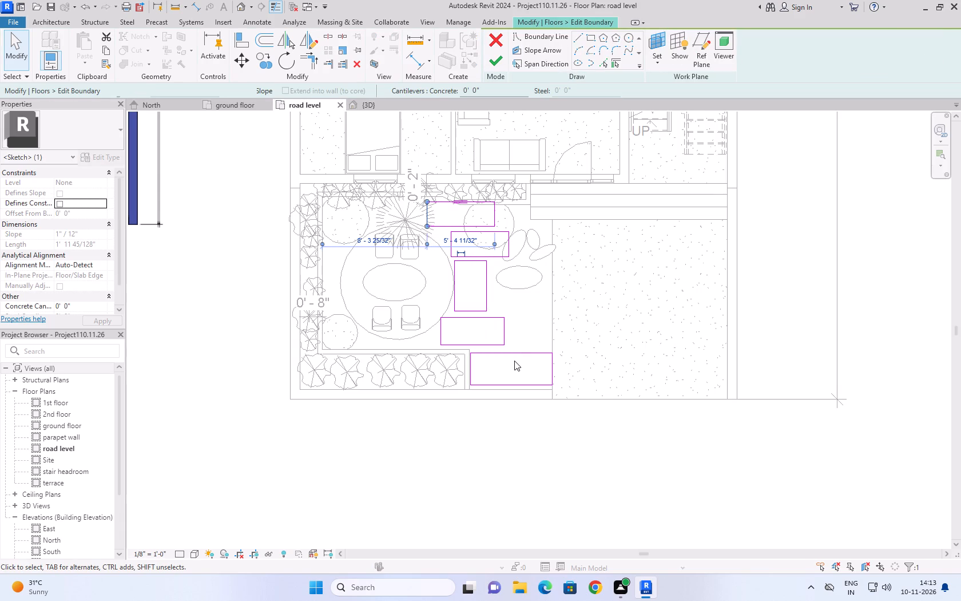
key("Left")
key("Left")
key("Left")
key("Left")
key("Left")
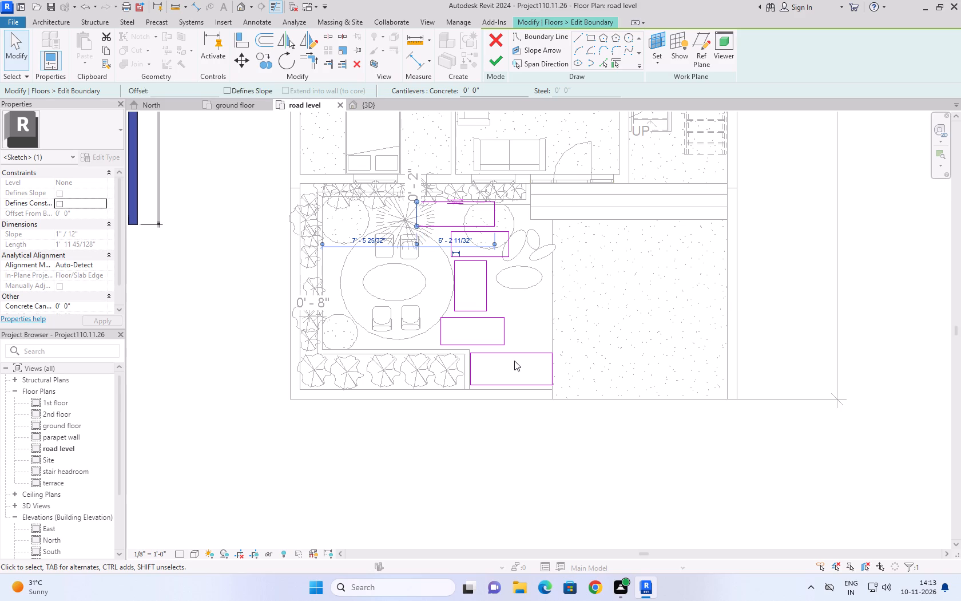
Pull the same paver's edge under the circular floor inward, making the paver about 5'-0" long, and finish the floor boundary.
left_click(496, 216)
key("Left")
key("Left")
key("Left")
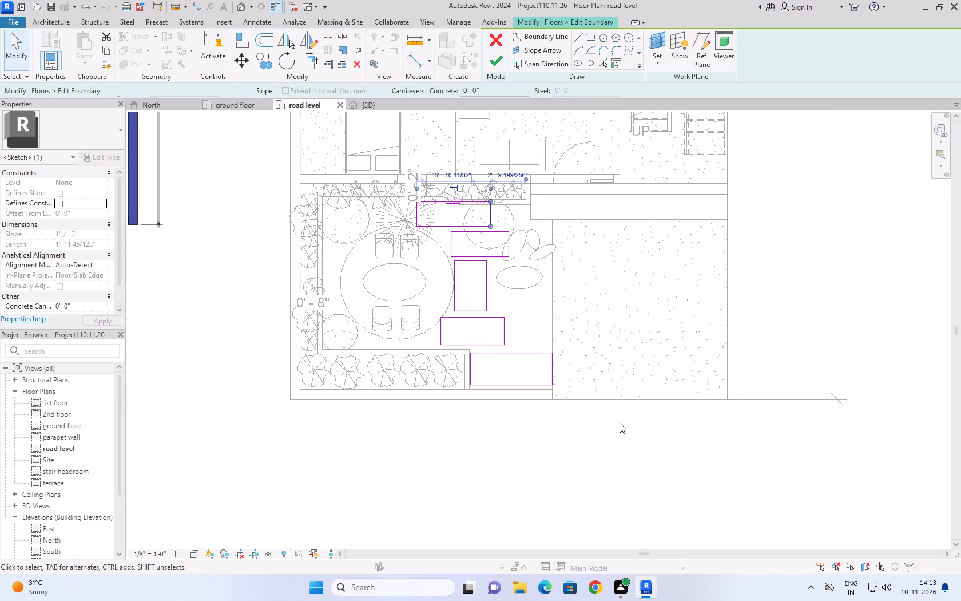
key("Left")
key("Left")
key("Left")
key("Left")
key("Left")
key("Left")
key("Left")
key("Left")
key("Left")
key("Left")
key("Left")
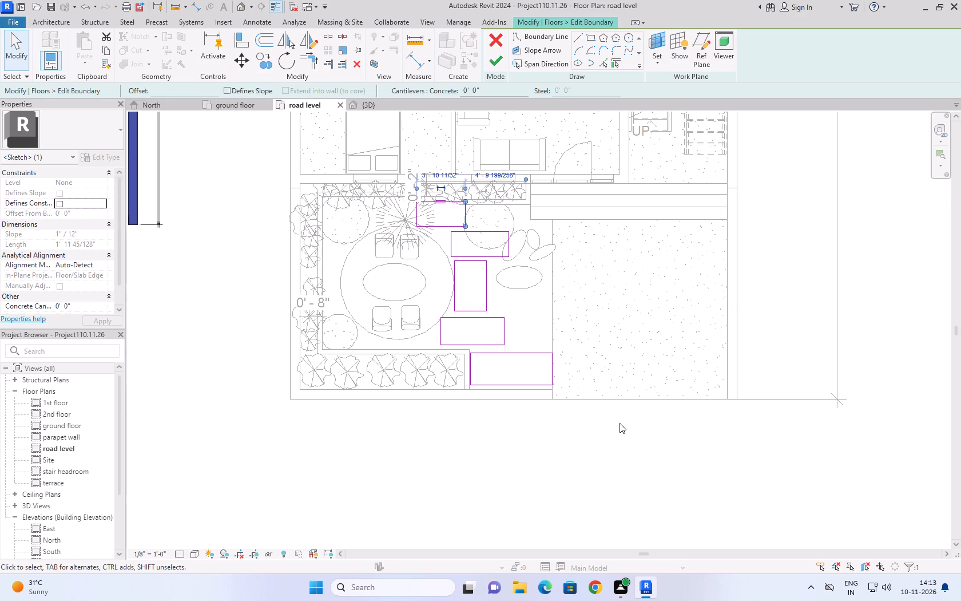
key("Left")
key("Right")
key("Right")
key("Right")
key("Right")
key("Right")
key("Right")
key("Right")
key("Right")
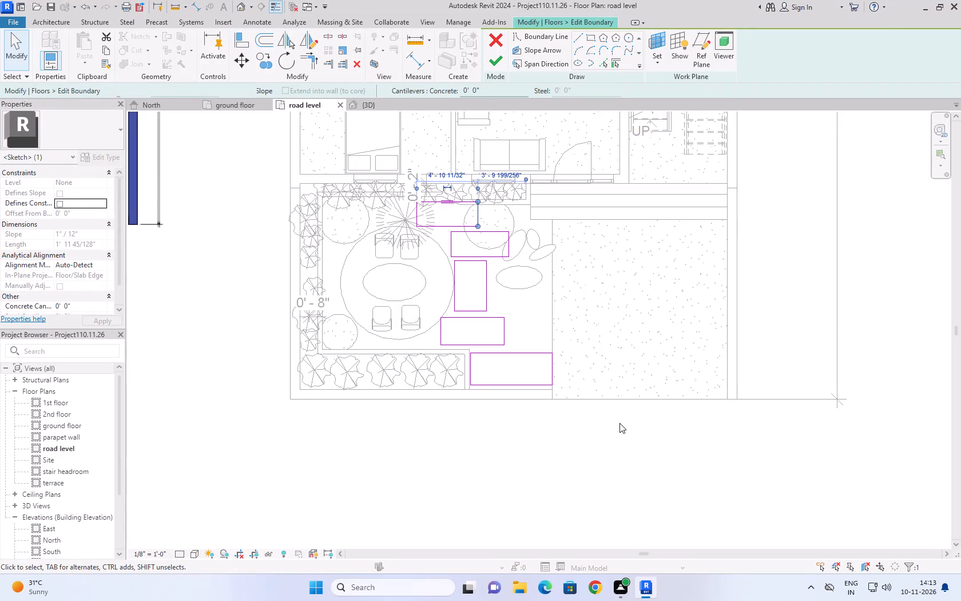
left_click(599, 504)
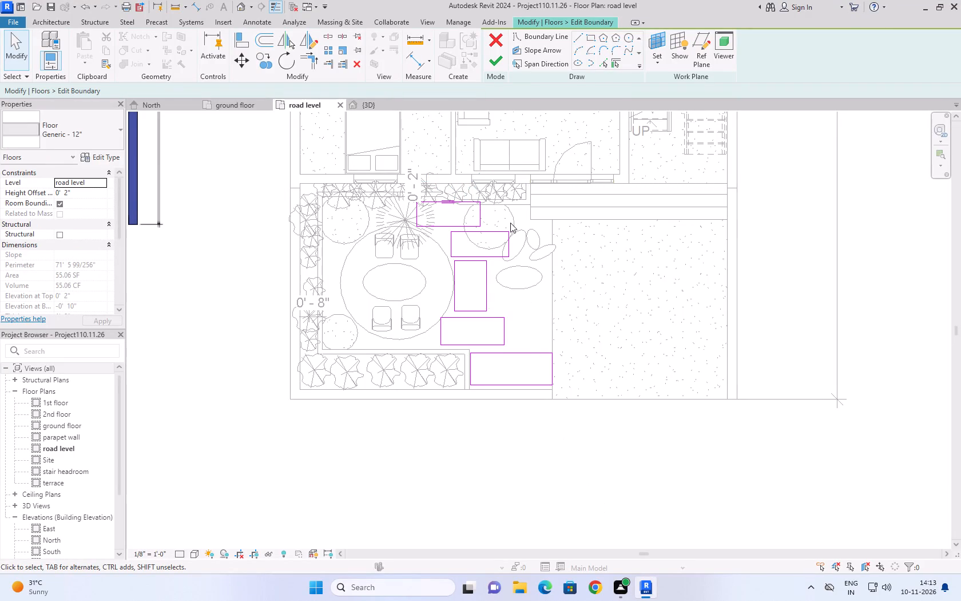
left_click(500, 61)
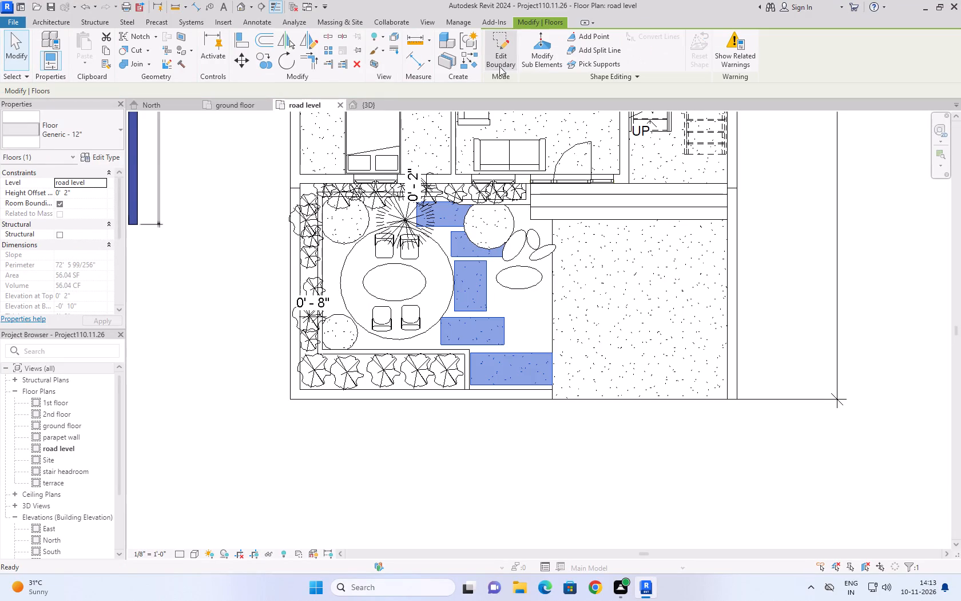
left_click(593, 453)
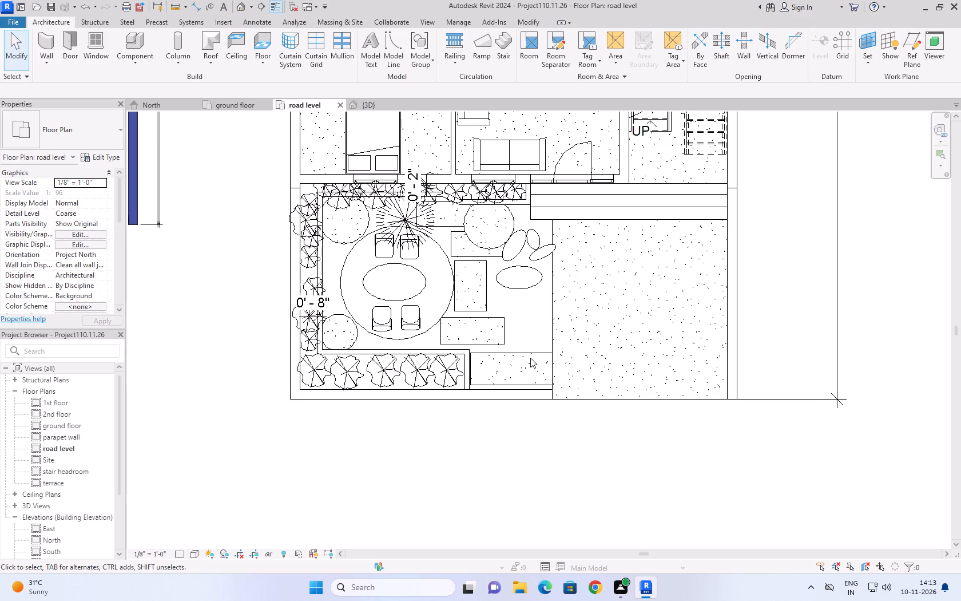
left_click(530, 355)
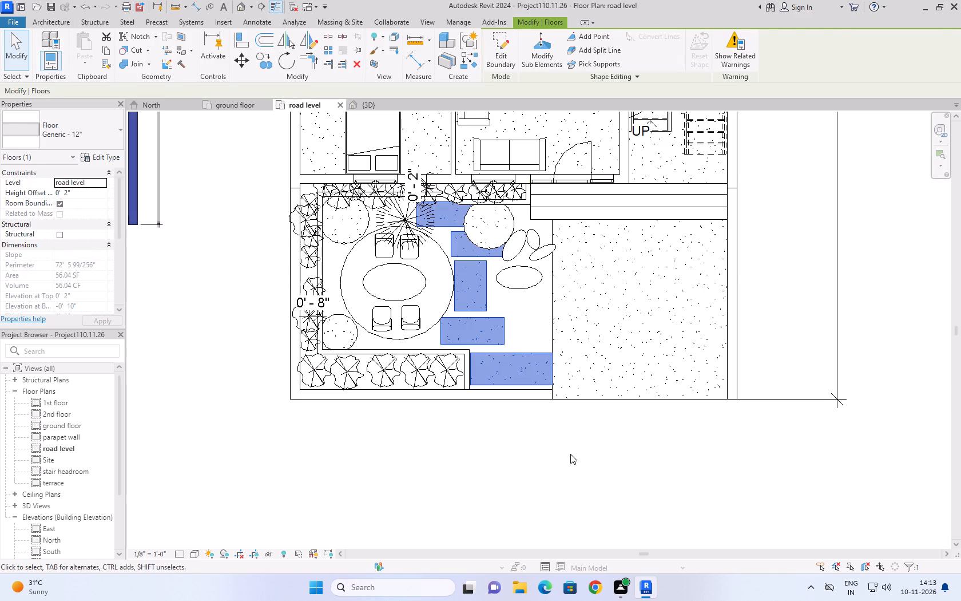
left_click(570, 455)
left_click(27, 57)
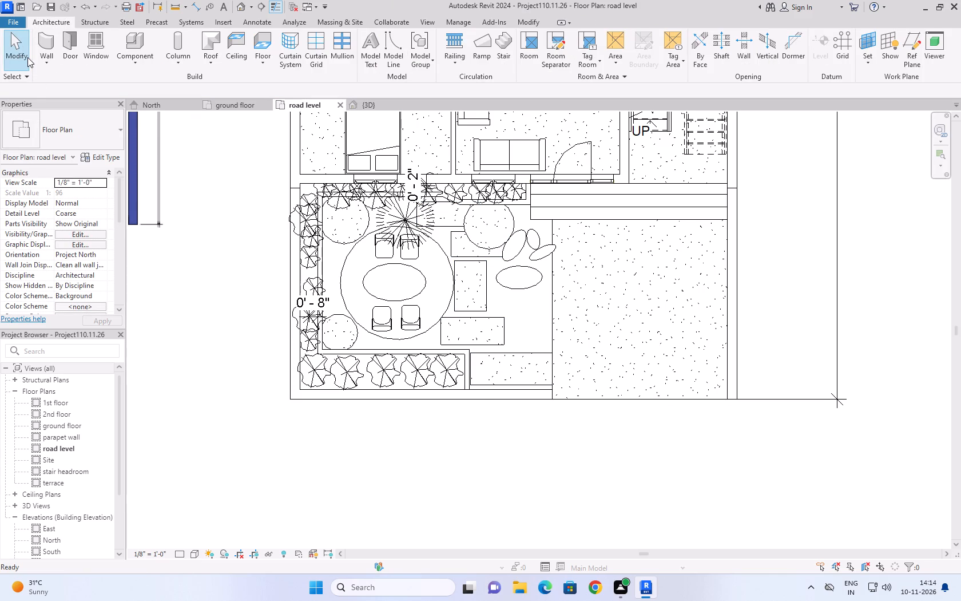
Examine the front garden layout in the road level plan and the slab 2' ellipses beside the steps in 3D.
left_click(102, 22)
left_click(58, 19)
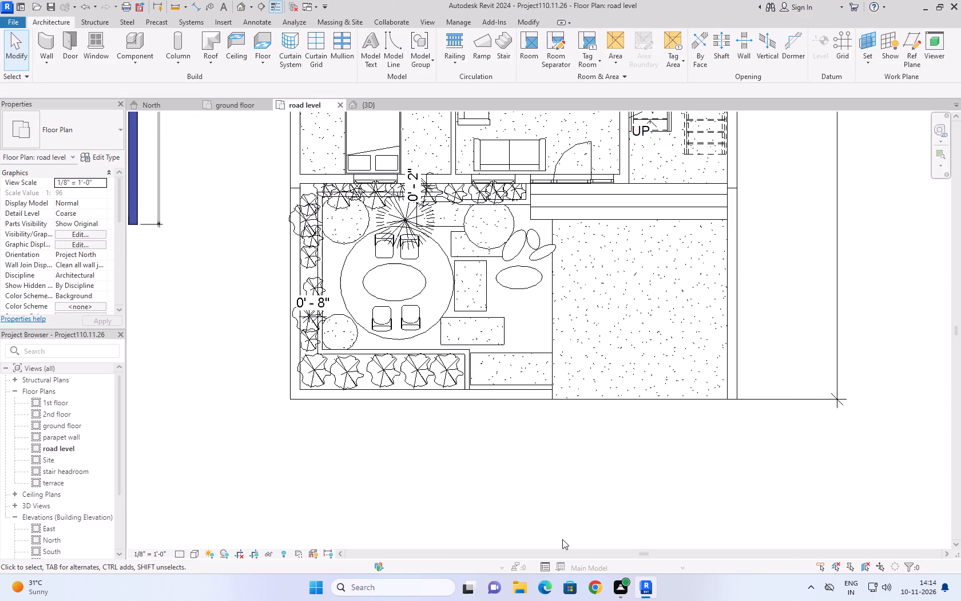
left_click(567, 485)
scroll(568, 484, "down", 4)
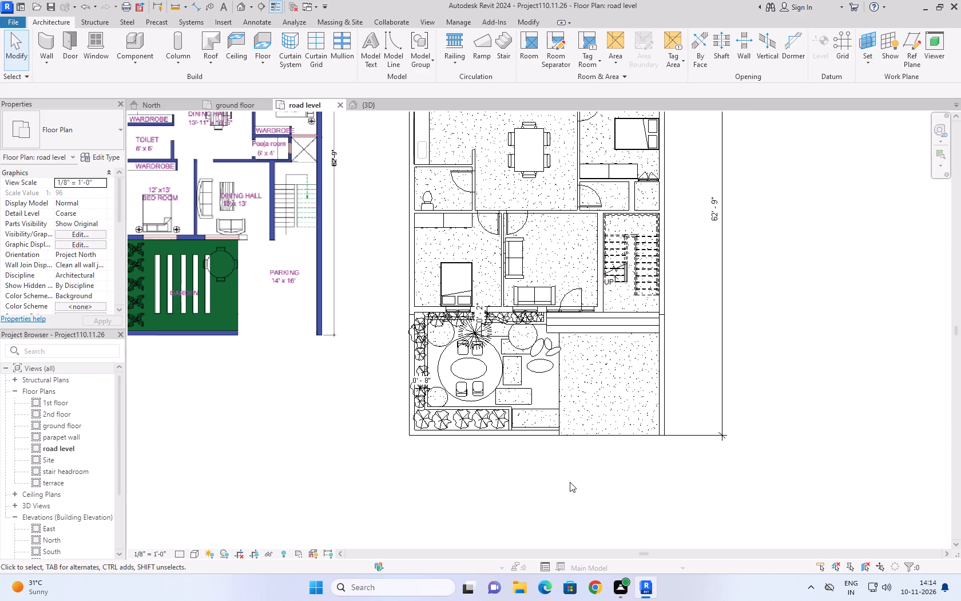
scroll(570, 481, "up", 4)
scroll(570, 481, "down", 9)
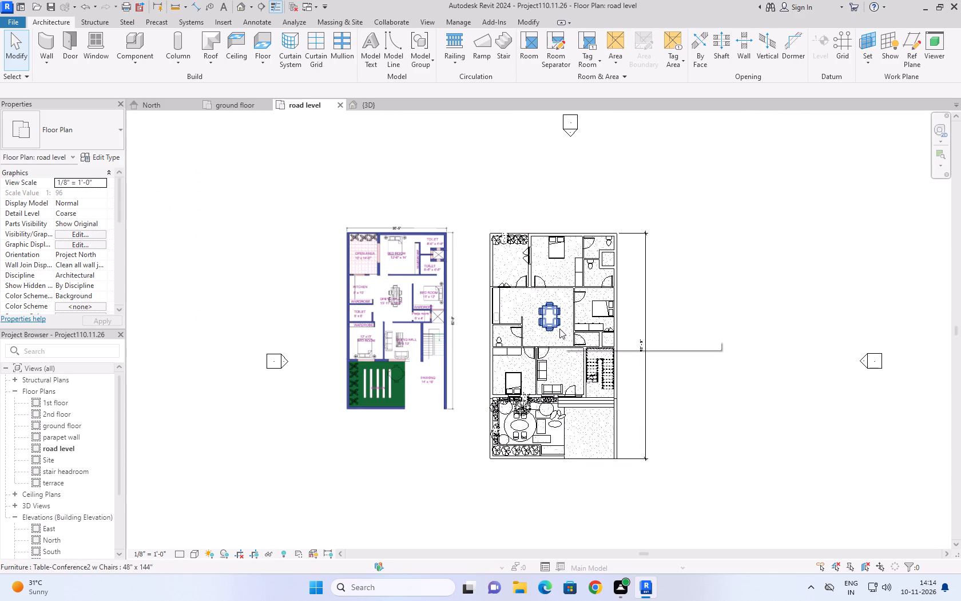
scroll(574, 361, "up", 3)
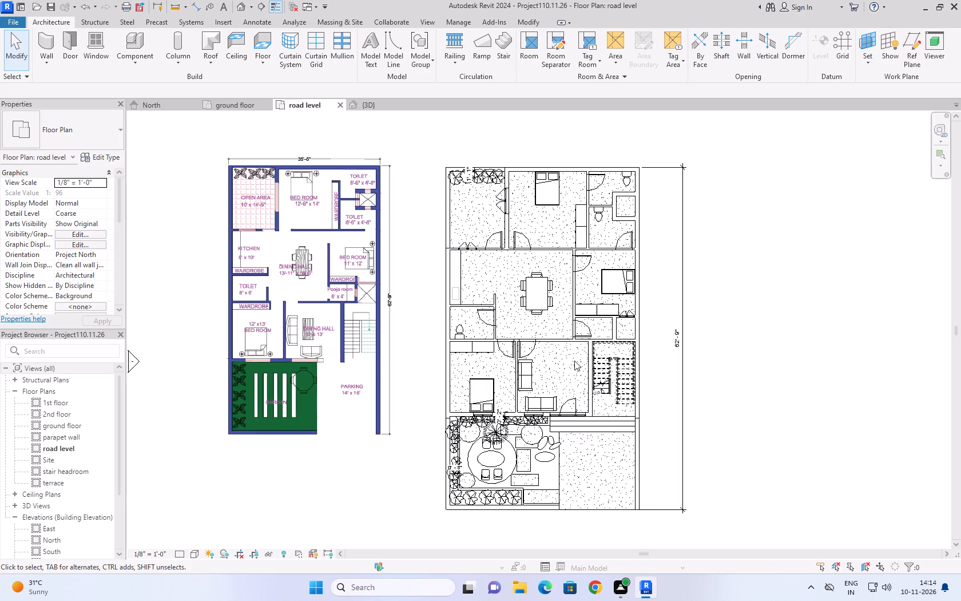
scroll(546, 474, "up", 3)
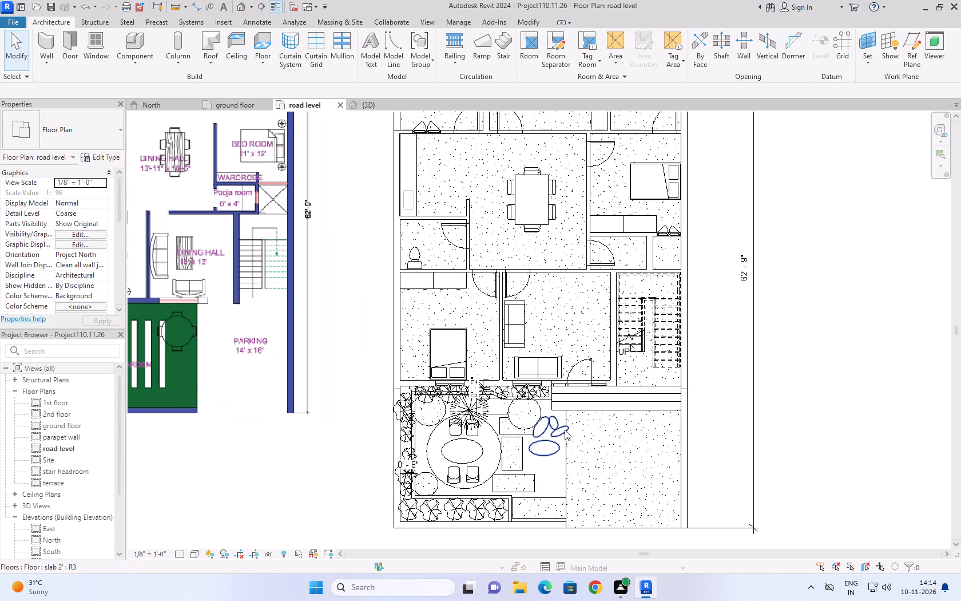
left_click(378, 108)
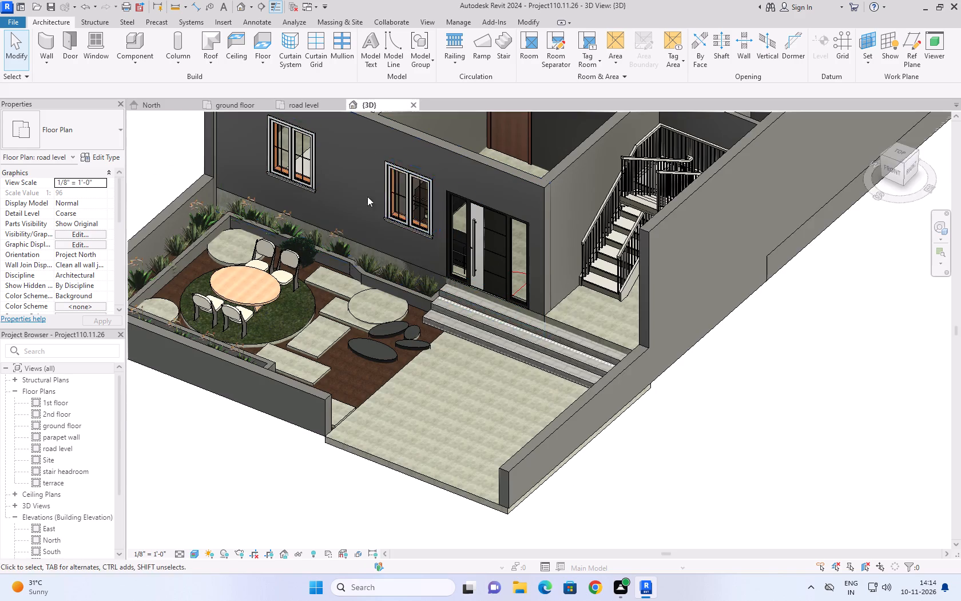
scroll(400, 346, "up", 4)
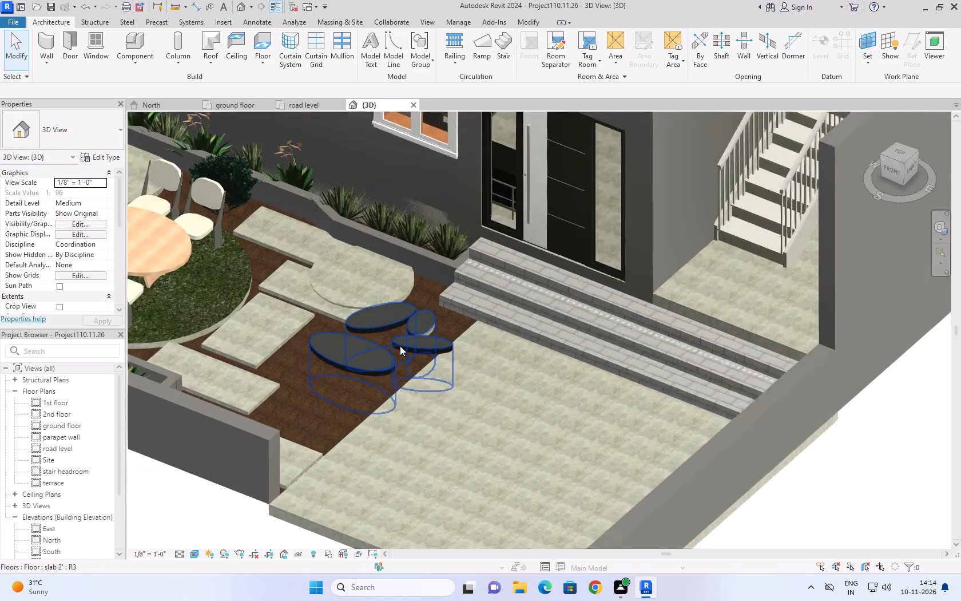
scroll(400, 346, "up", 2)
Nudge the elliptical slab 2' floor in the road level plan slightly away from the parking slab, toward the rectangular pavers.
left_click(316, 105)
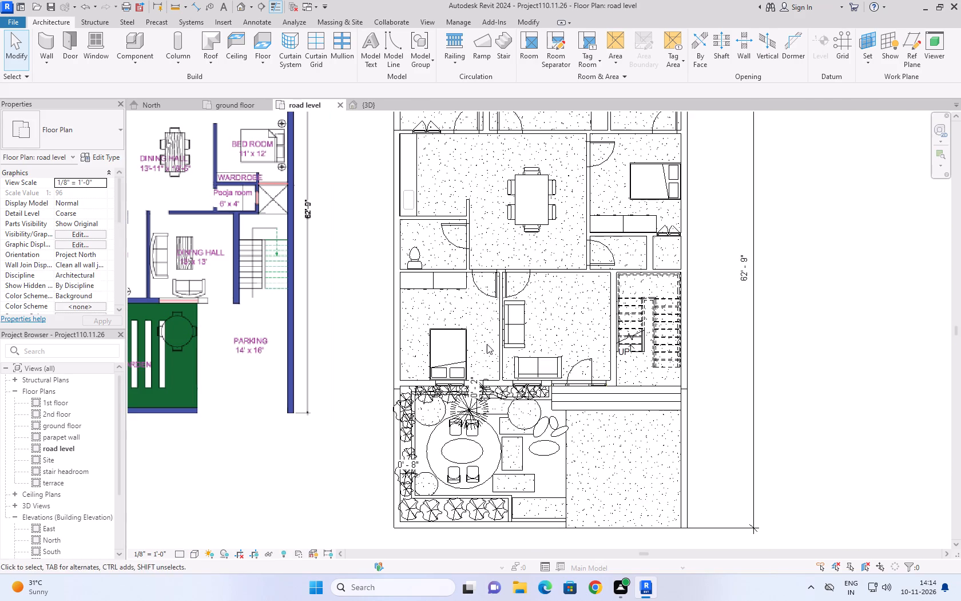
left_click(553, 429)
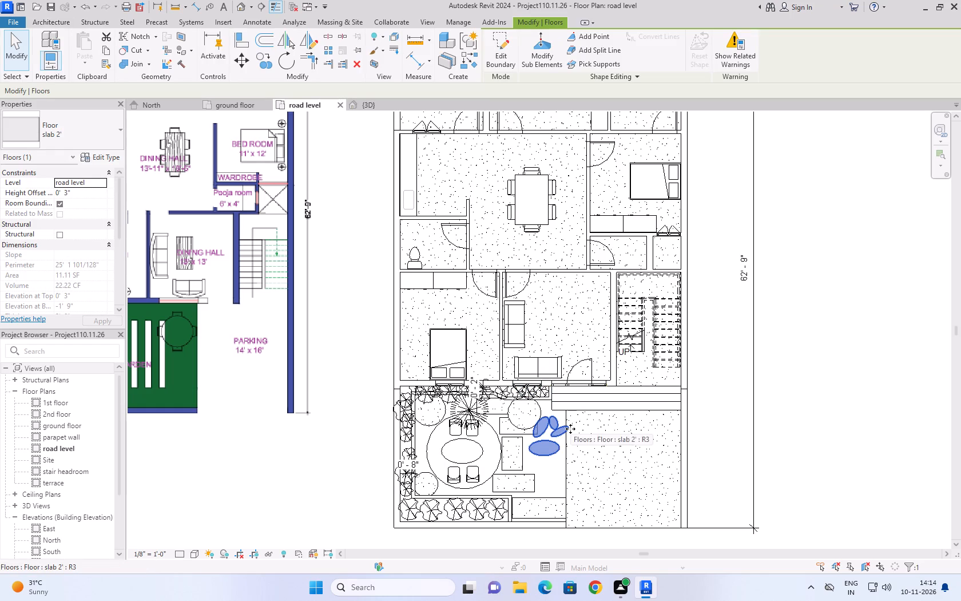
key("Down")
key("Left")
key("Up")
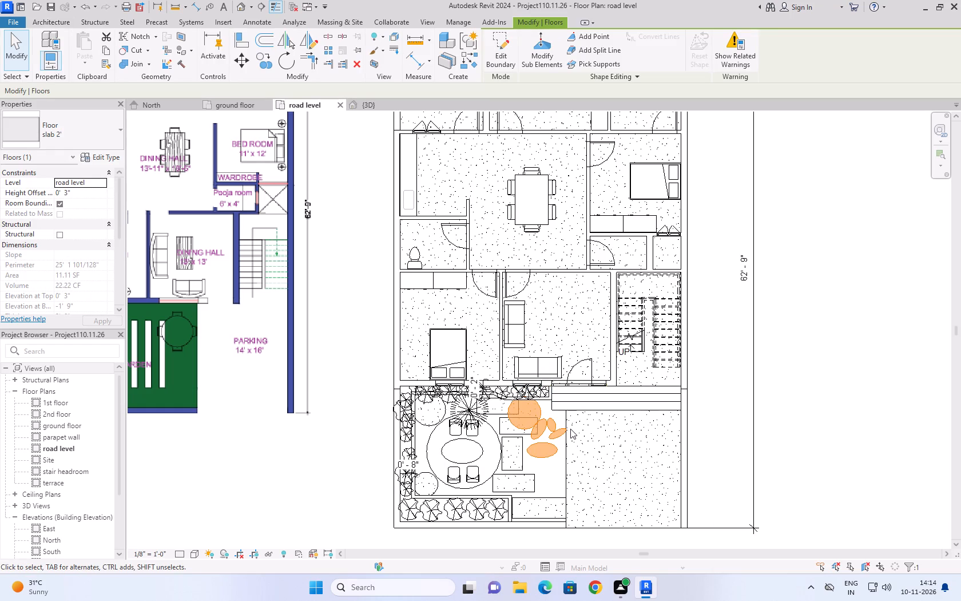
key("Left")
key("Down")
key("Right")
key("Up")
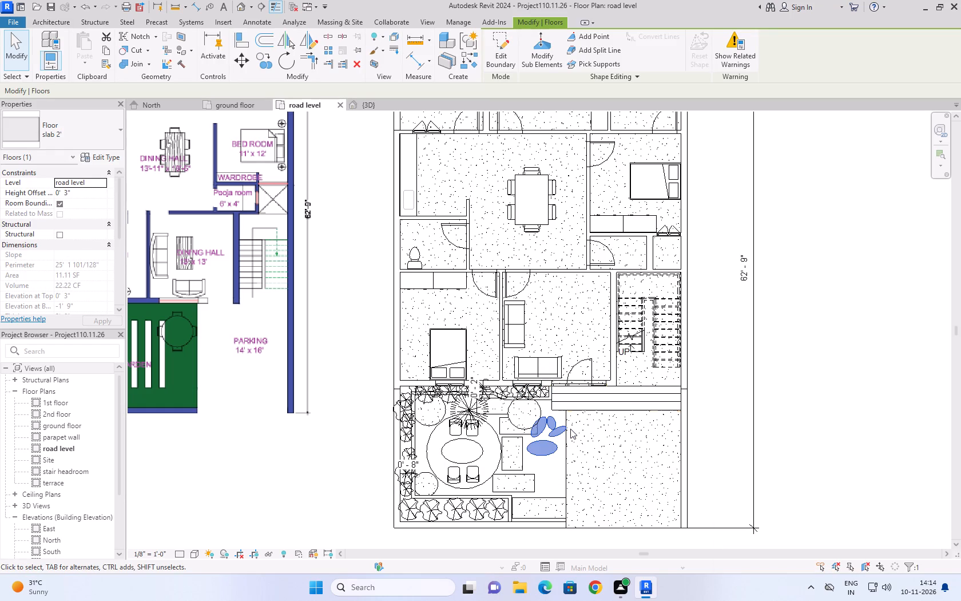
key("Left")
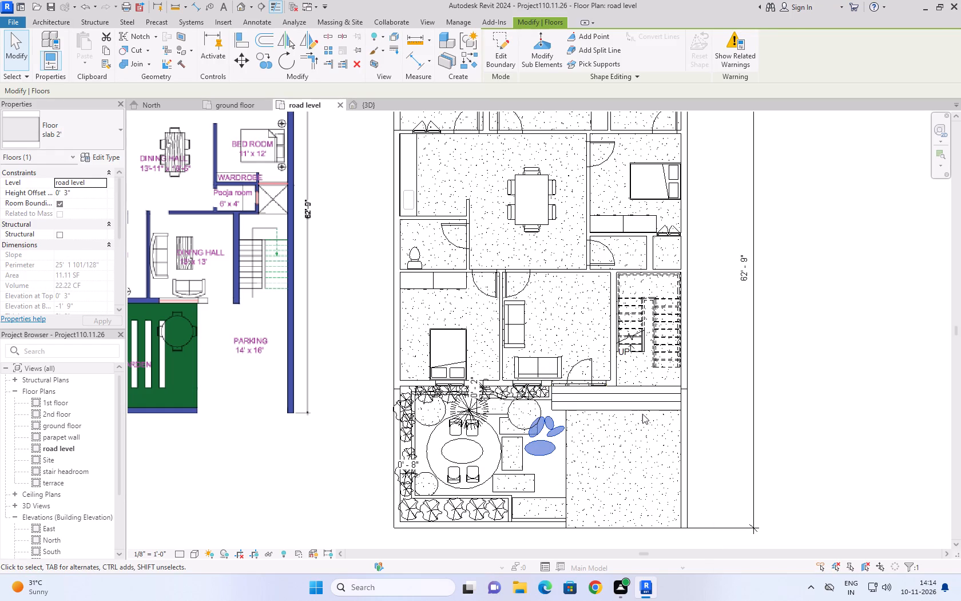
left_click(849, 331)
Set the elliptical slab 2' floor's height offset from road level to 6" in the 3D view.
left_click(364, 101)
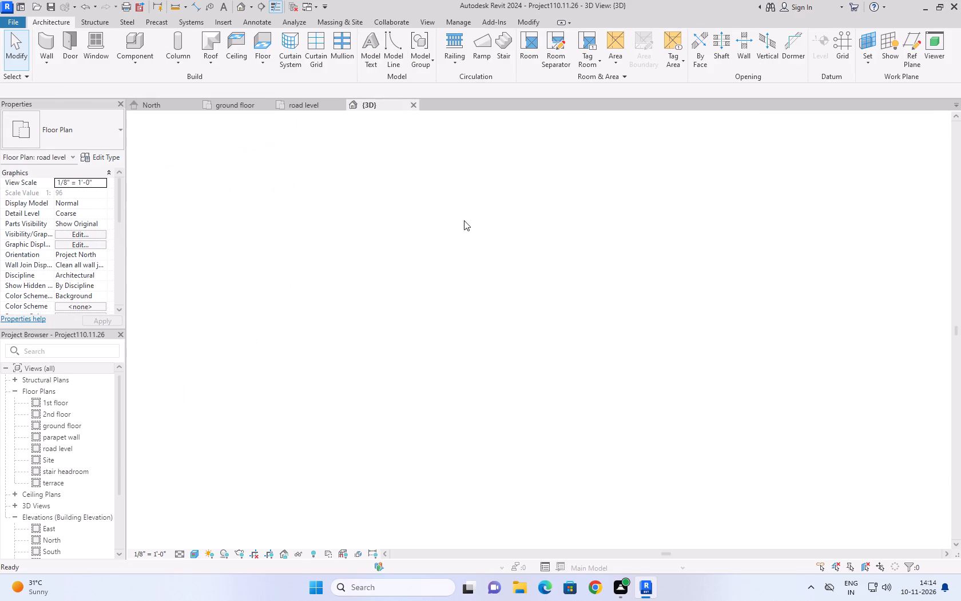
scroll(603, 275, "down", 7)
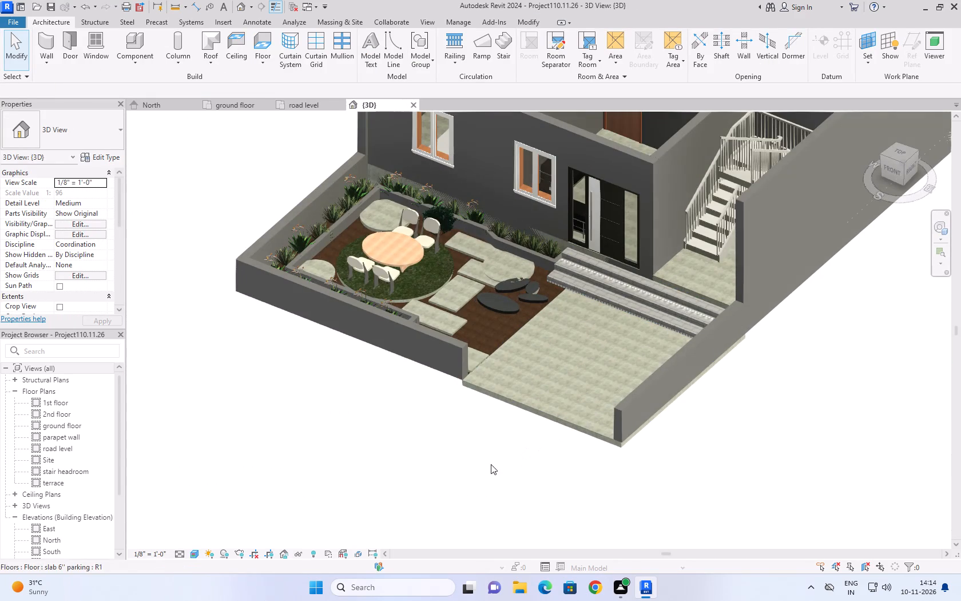
left_click(491, 464)
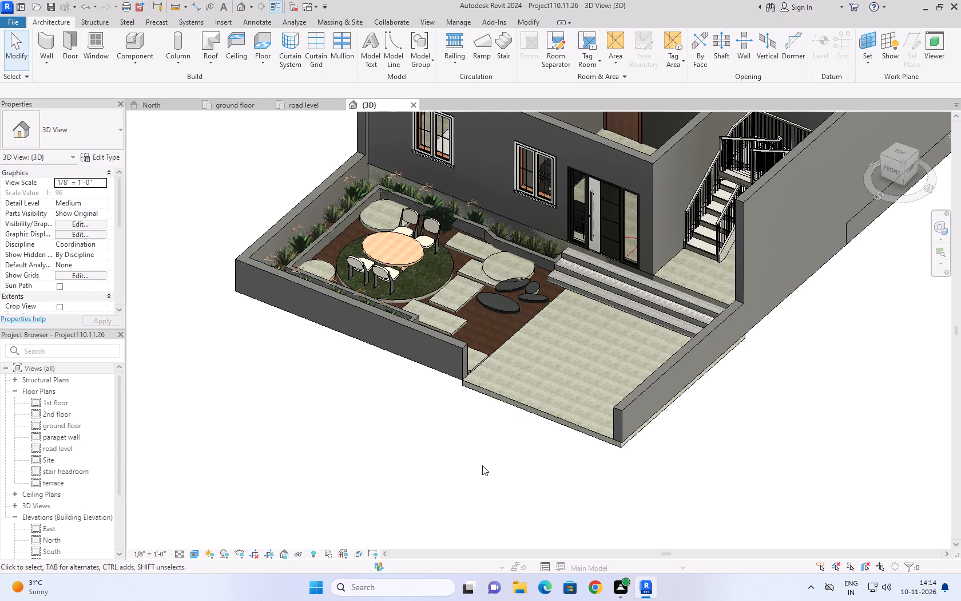
left_click(511, 307)
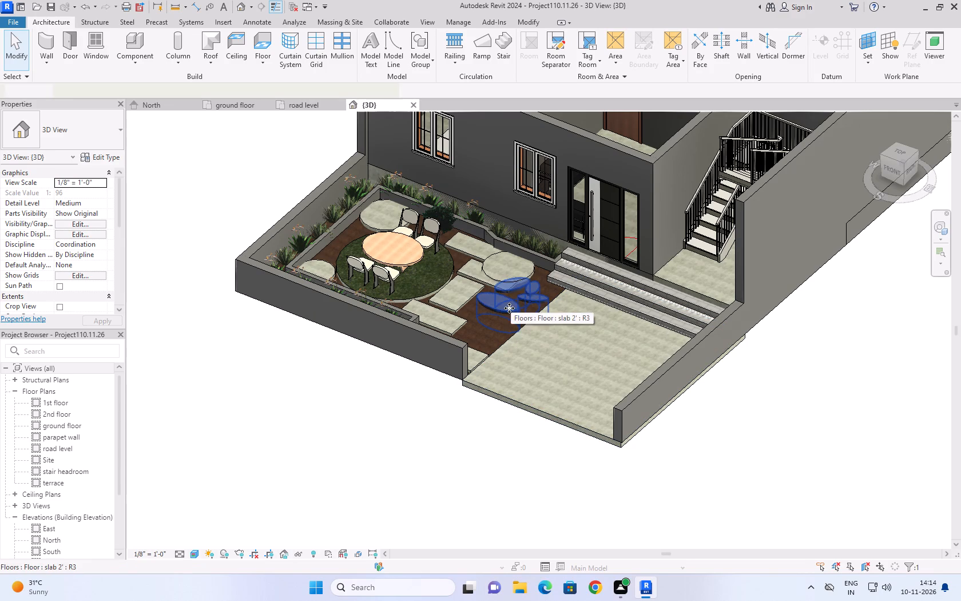
left_click(89, 192)
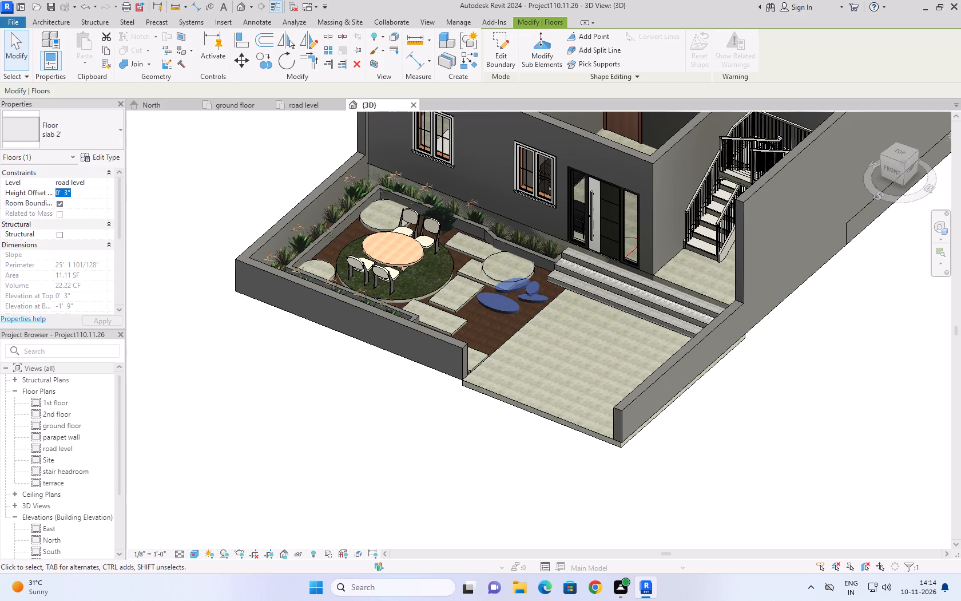
type("6''")
left_click(195, 405)
left_click(195, 405)
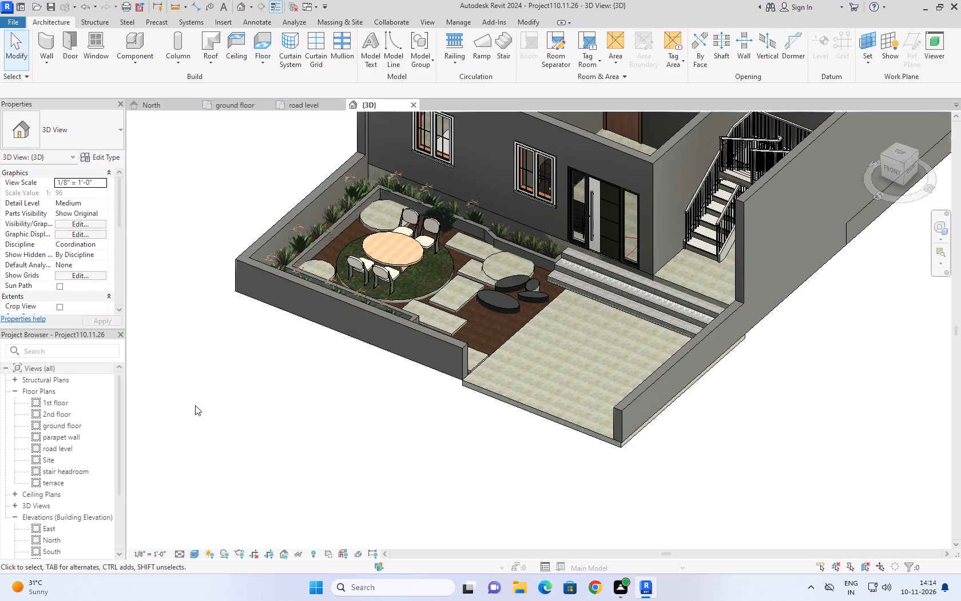
Check the raised elliptical floor beside the entrance steps in 3D and save the project.
scroll(554, 305, "up", 8)
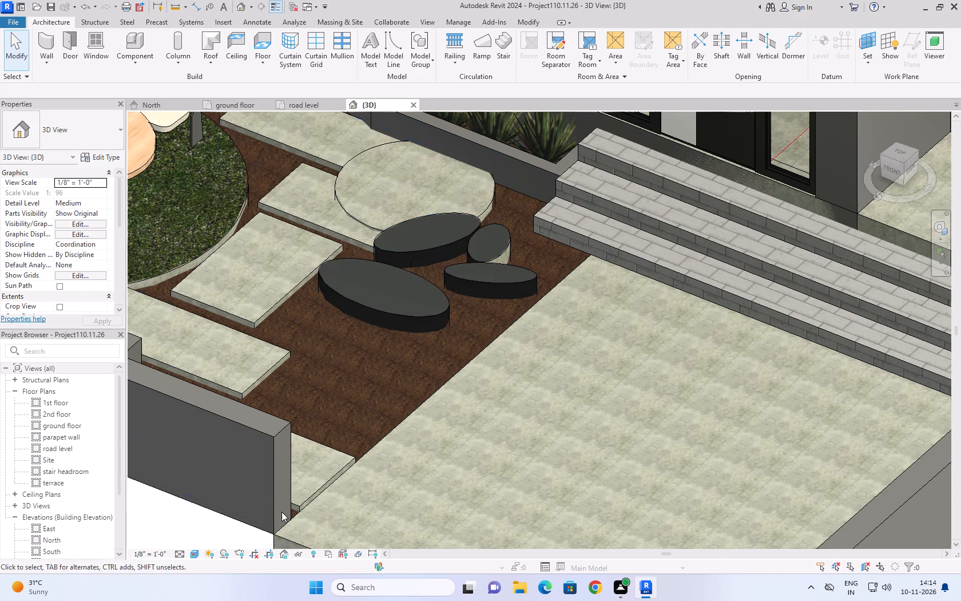
scroll(382, 399, "down", 8)
left_click(300, 479)
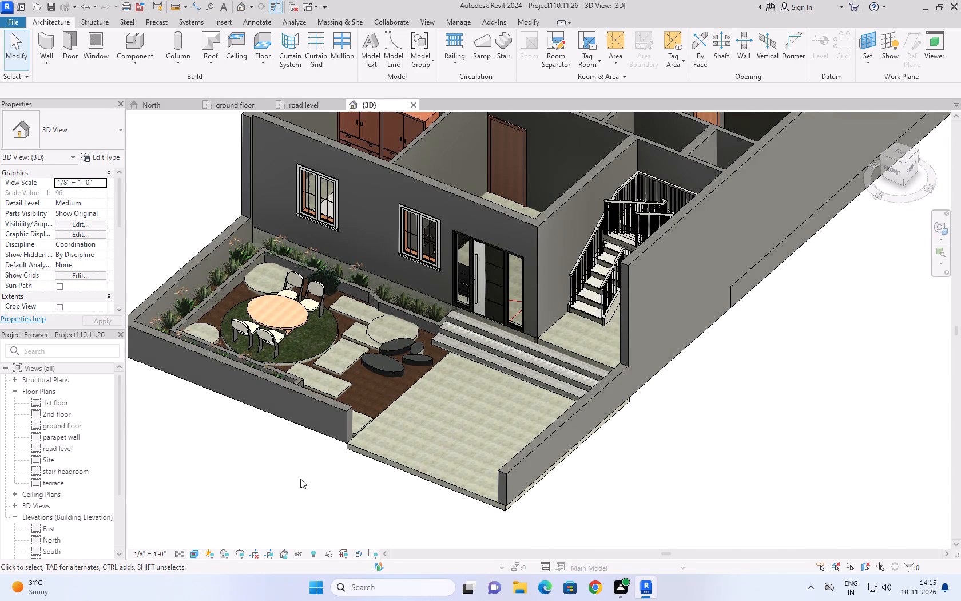
key("ctrl+s")
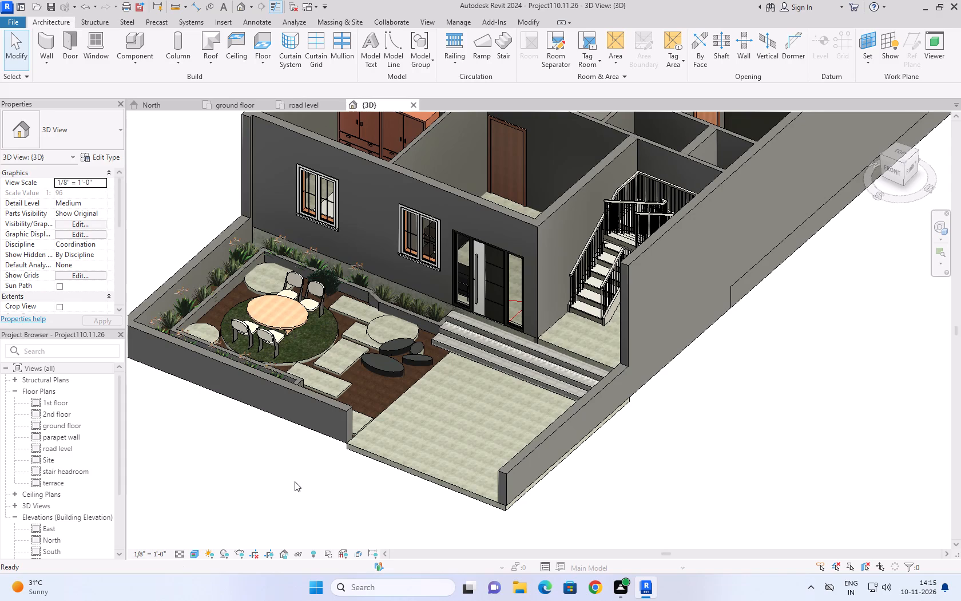
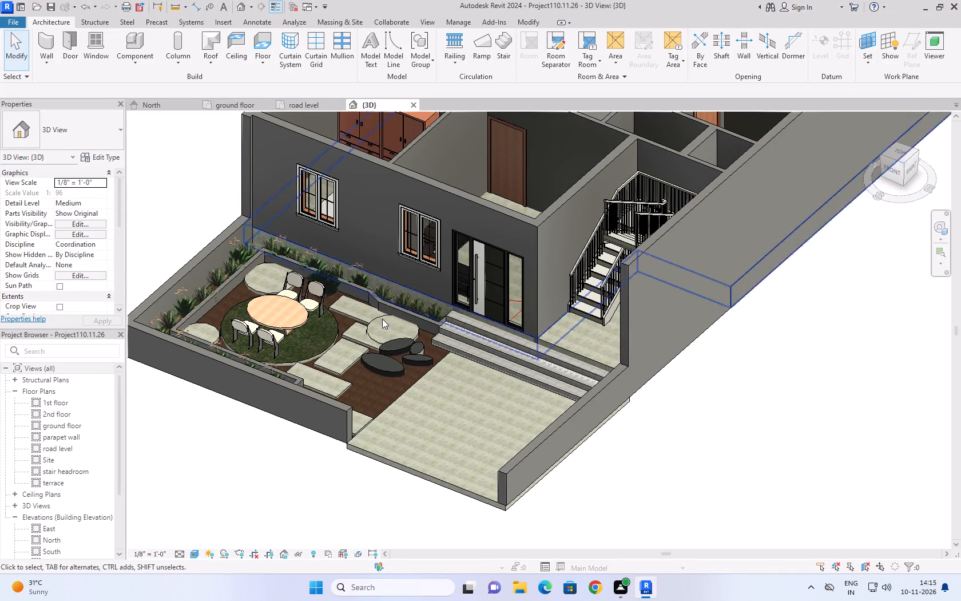
In the top 3D view, nudge the garden's front 4.5" planter wall south toward the front boundary wall.
left_click(751, 387)
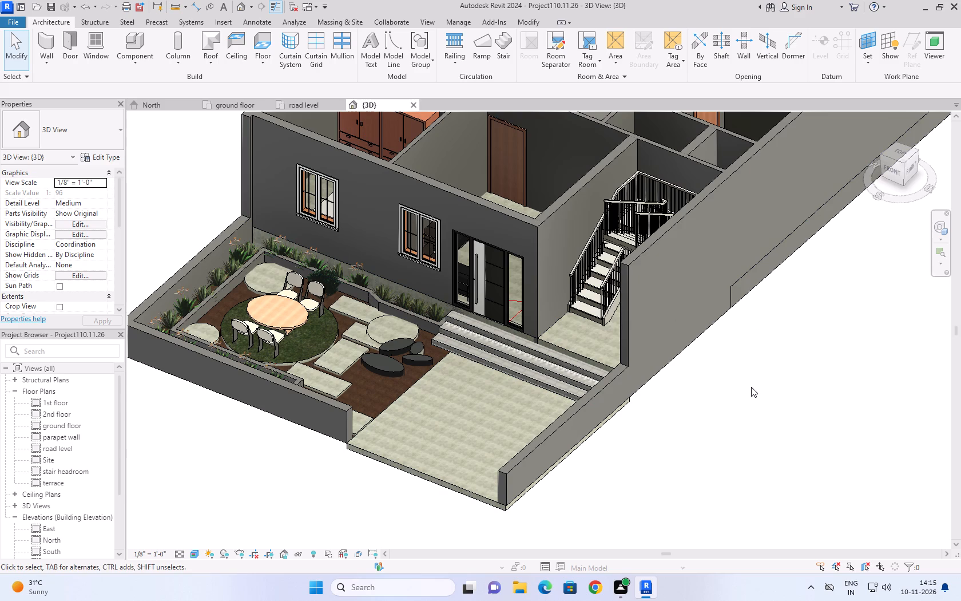
left_click(900, 153)
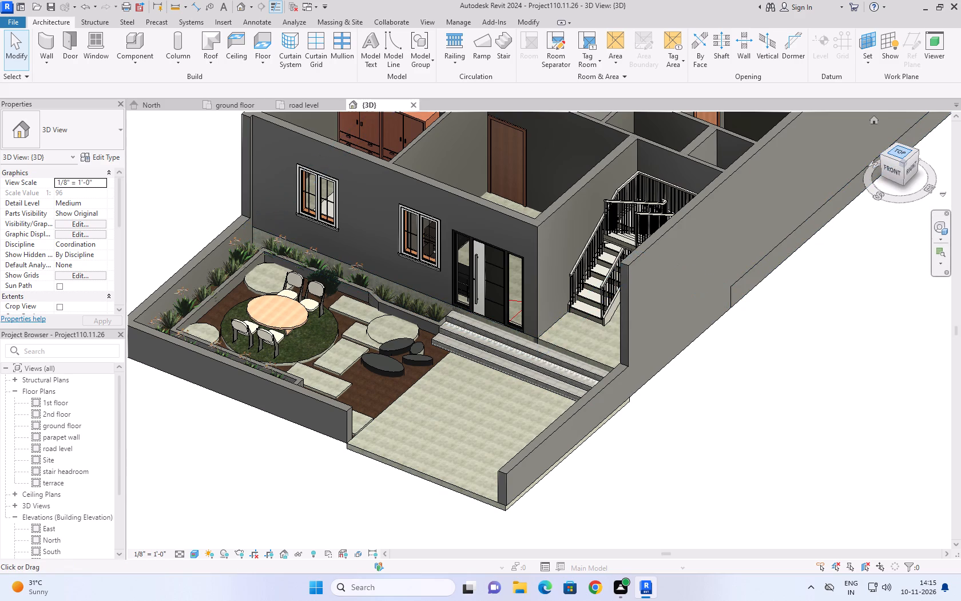
scroll(561, 414, "up", 2)
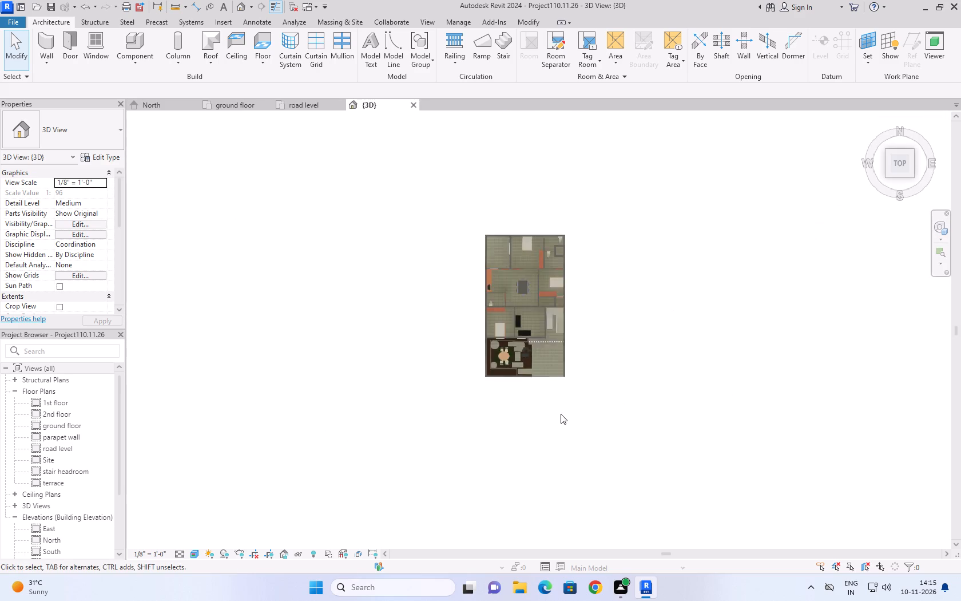
scroll(561, 414, "up", 7)
middle_click_drag(493, 319, 447, 418)
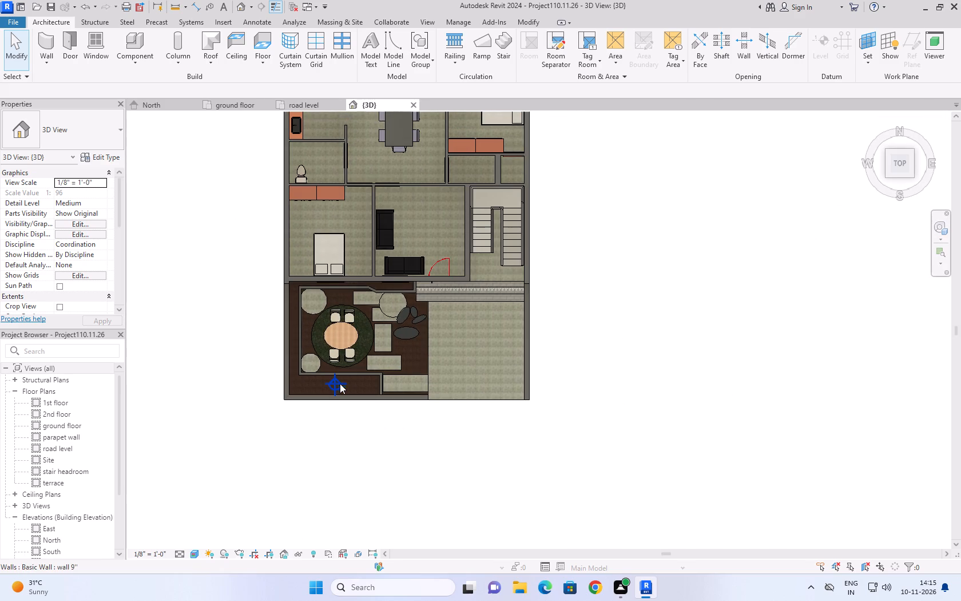
left_click(341, 373)
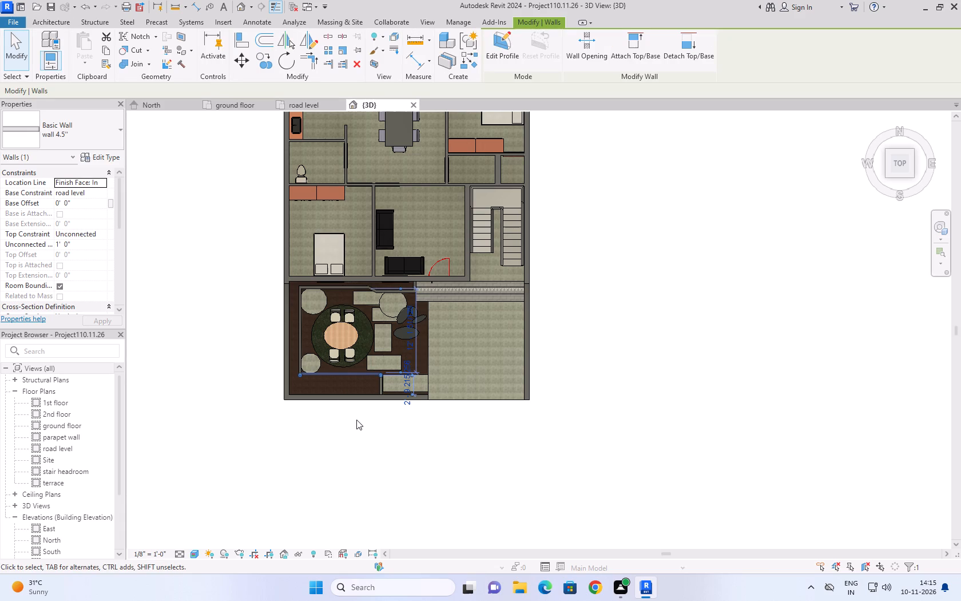
key("Down")
key("Down")
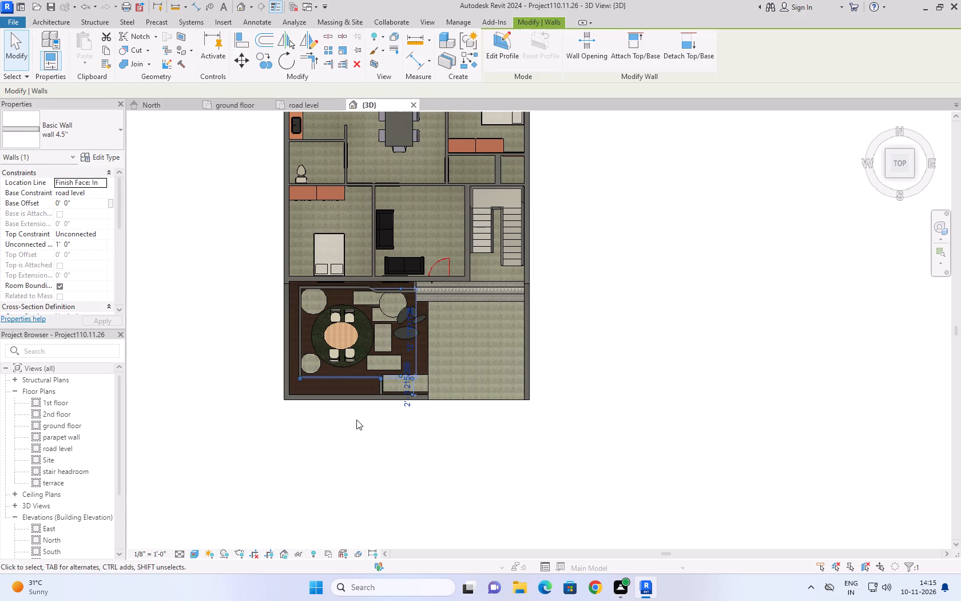
key("Down")
key("Down")
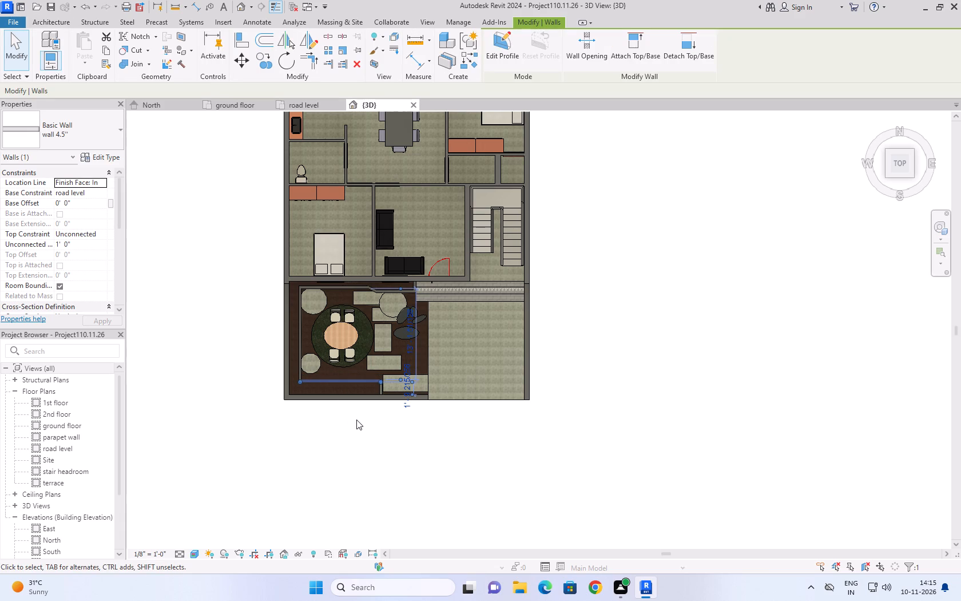
left_click(628, 359)
Nudge the small southwest circular floor slab south and slightly east, into the corner of the planter walls.
scroll(257, 321, "up", 6)
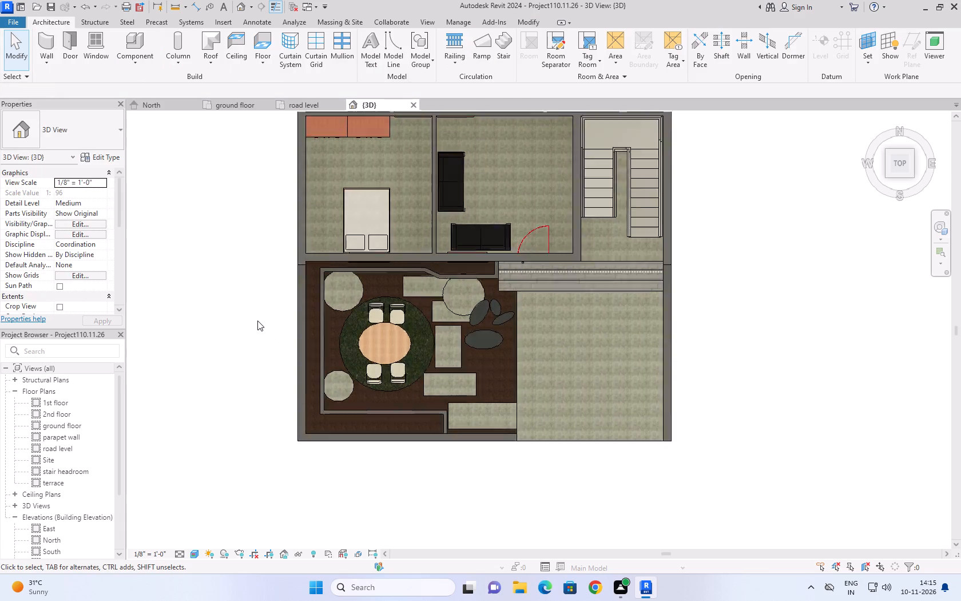
left_click(308, 102)
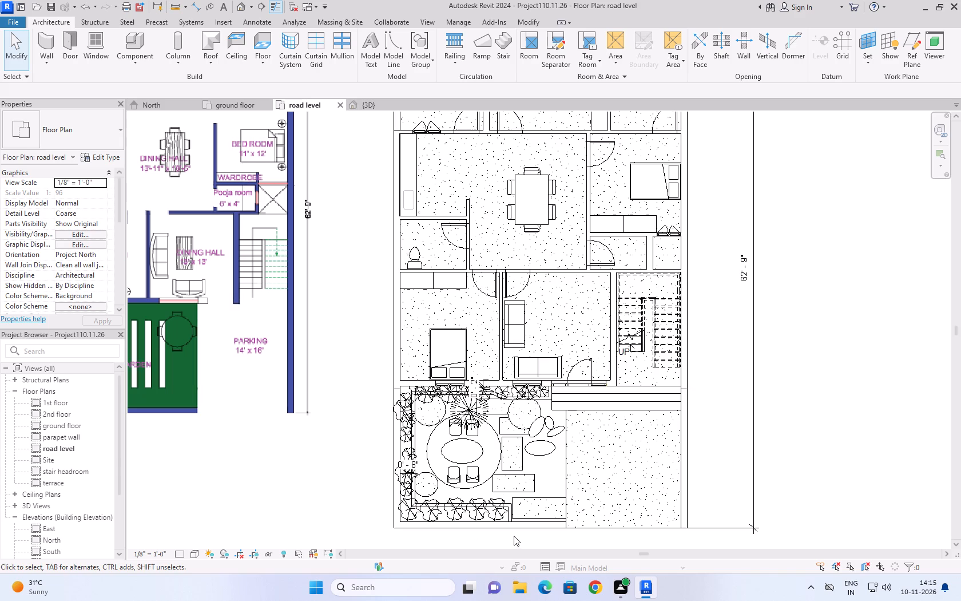
left_click(368, 105)
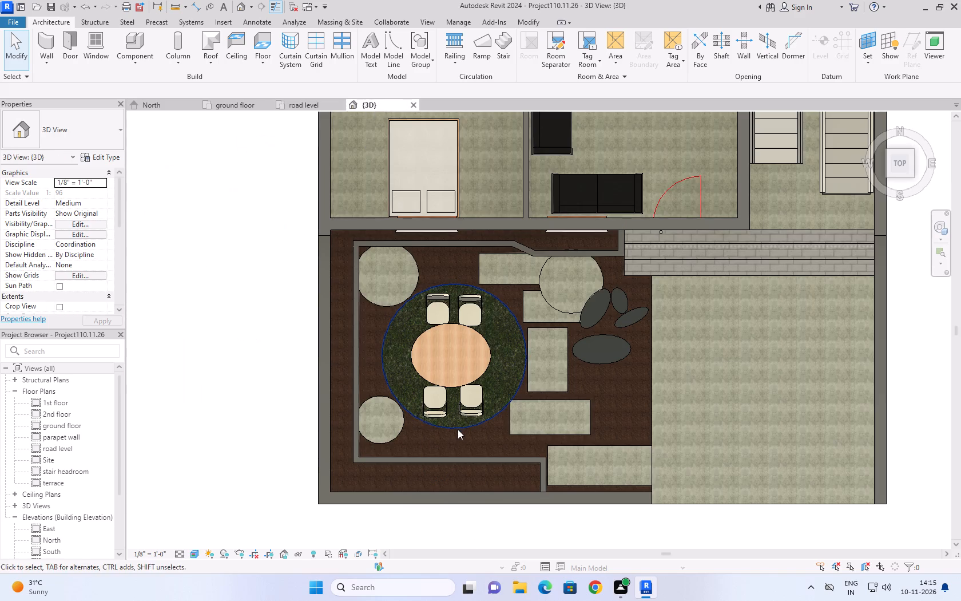
left_click(461, 424)
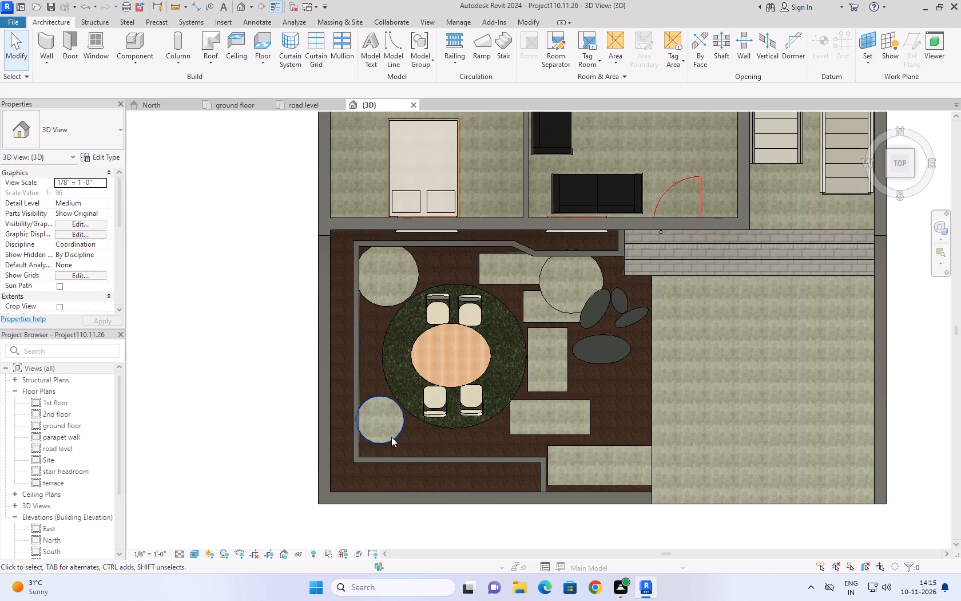
left_click(391, 437)
key("Right")
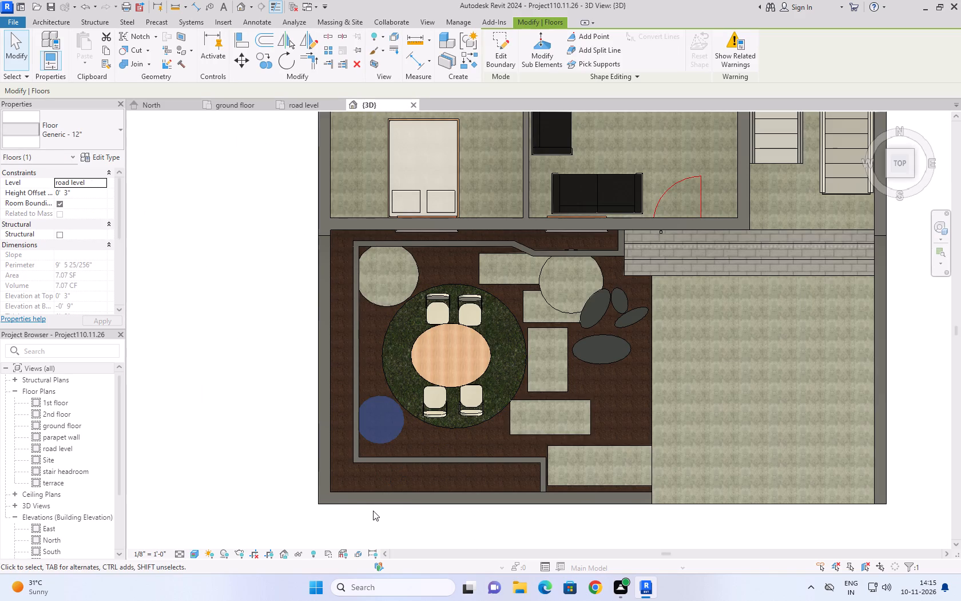
key("Down")
key("Down")
key("Right")
key("Down")
key("Down")
key("Down")
key("Down")
key("Down")
key("Down")
key("Down")
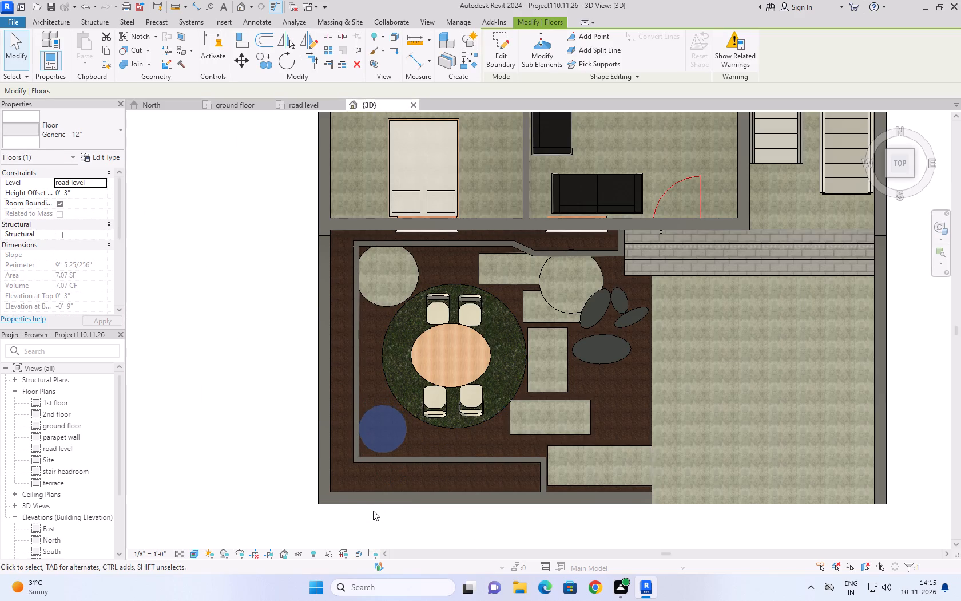
key("Down")
key("Down")
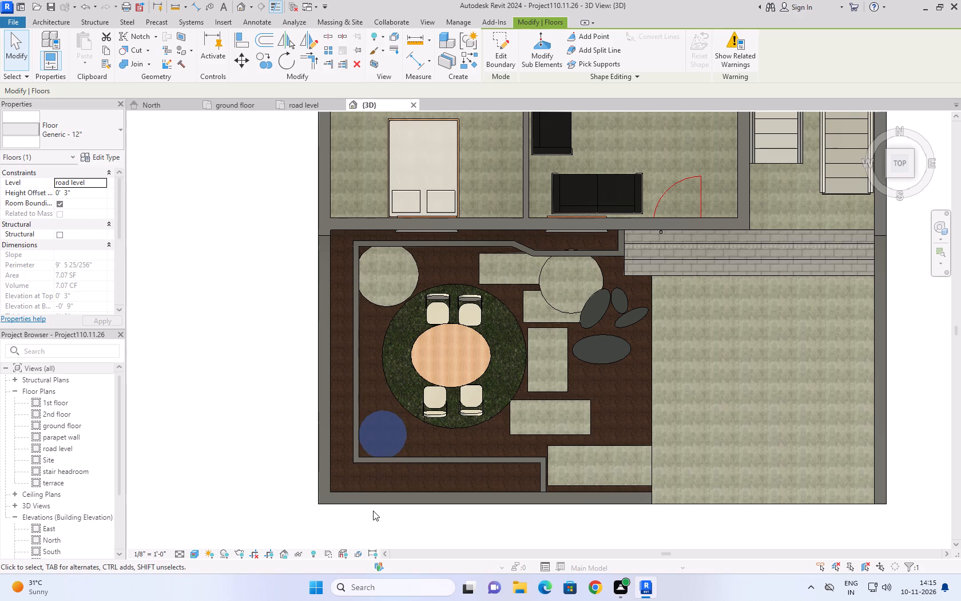
left_click(231, 405)
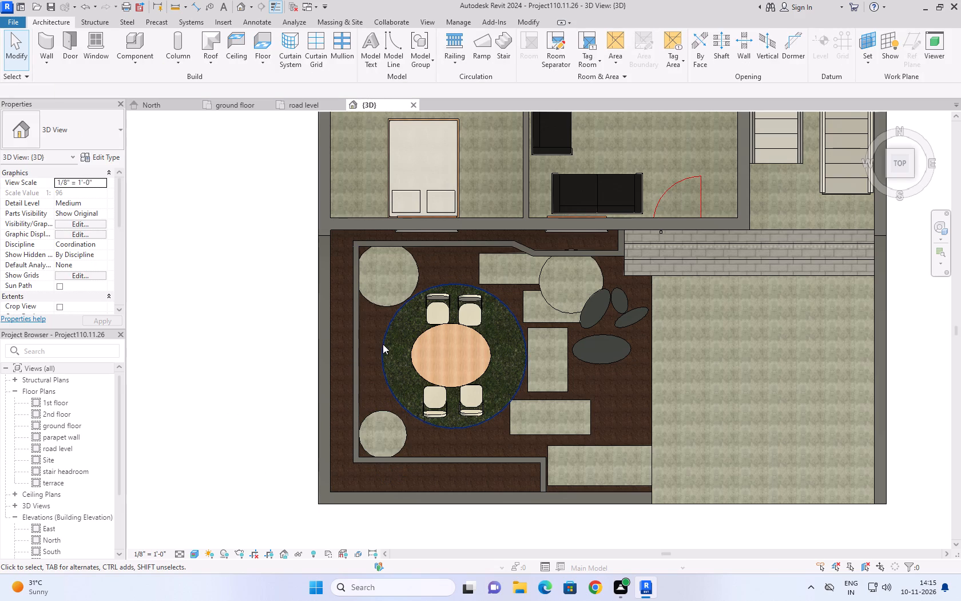
Nudge the large circular grass floor under the garden table slightly south and west, between the two small circular slabs.
left_click(383, 344)
key("Down")
key("Down")
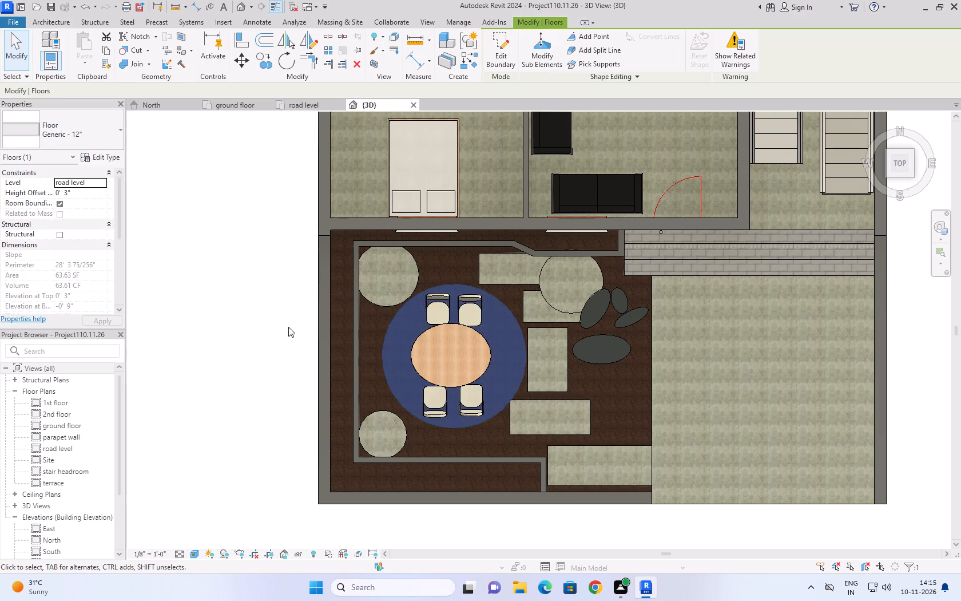
key("Down")
key("Down")
key("Down")
key("Down")
key("Left")
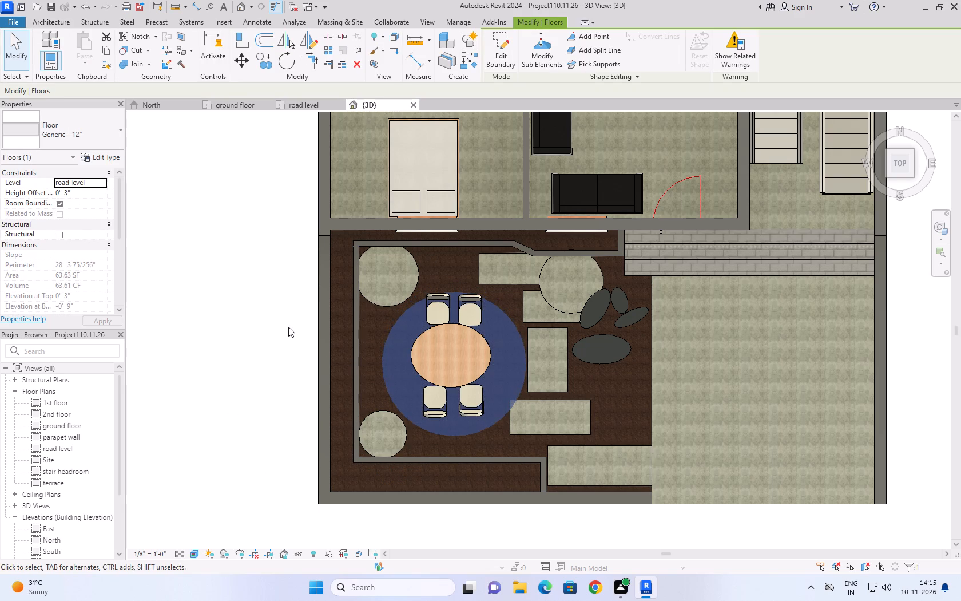
key("Left")
key("Left")
key("Left")
key("Up")
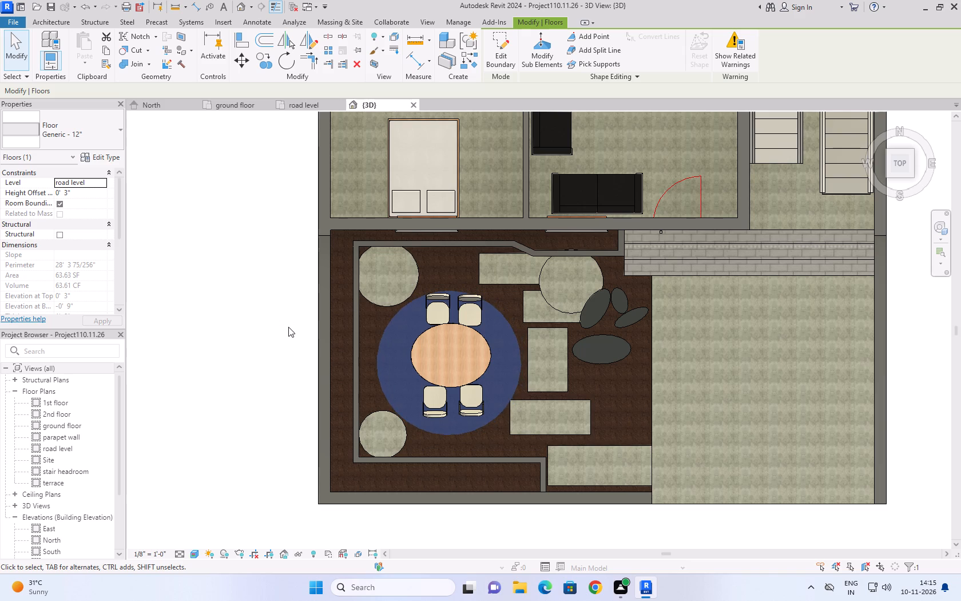
key("Left")
key("Left")
key("Up")
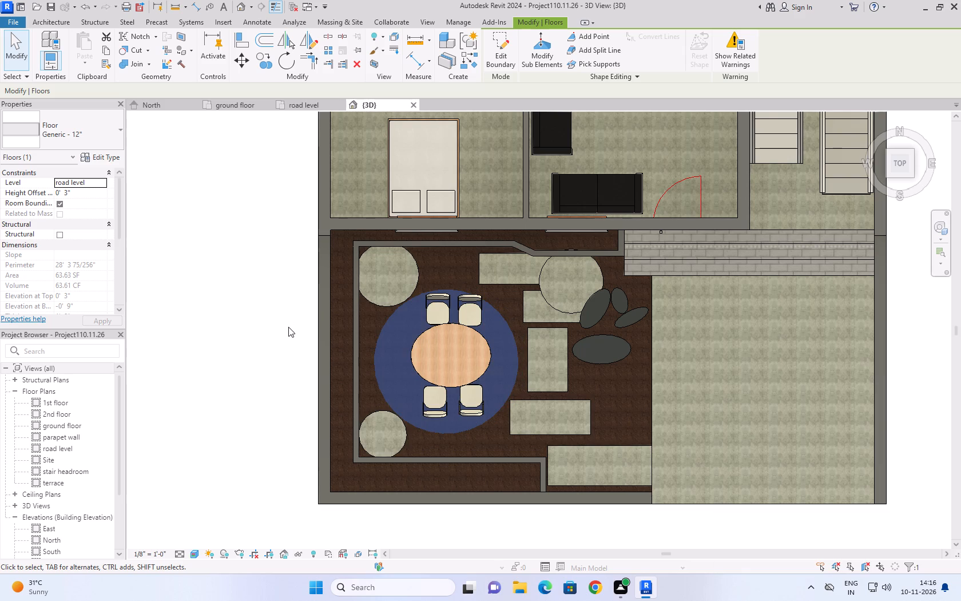
key("Right")
key("Up")
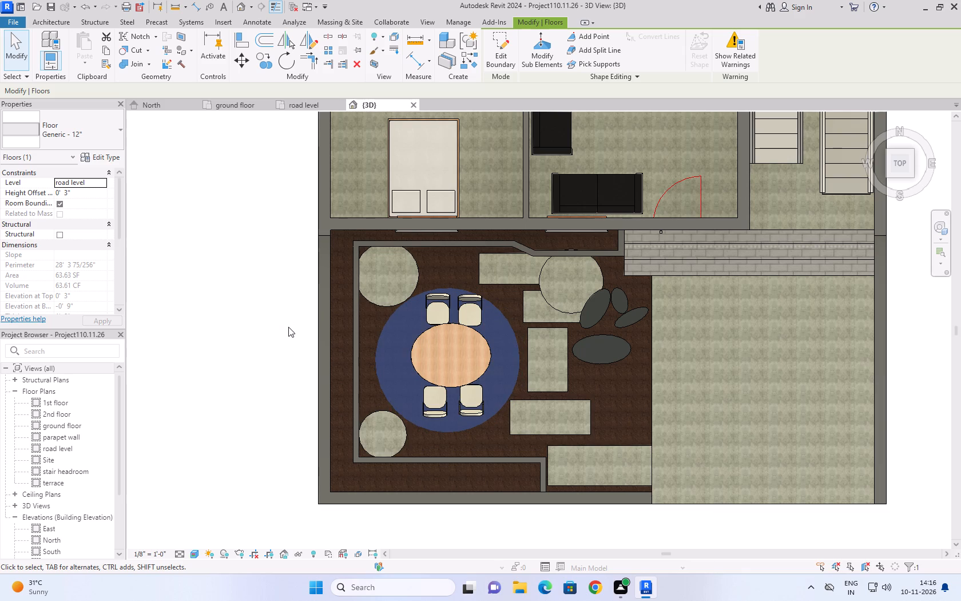
key("Left")
key("Right")
left_click(253, 344)
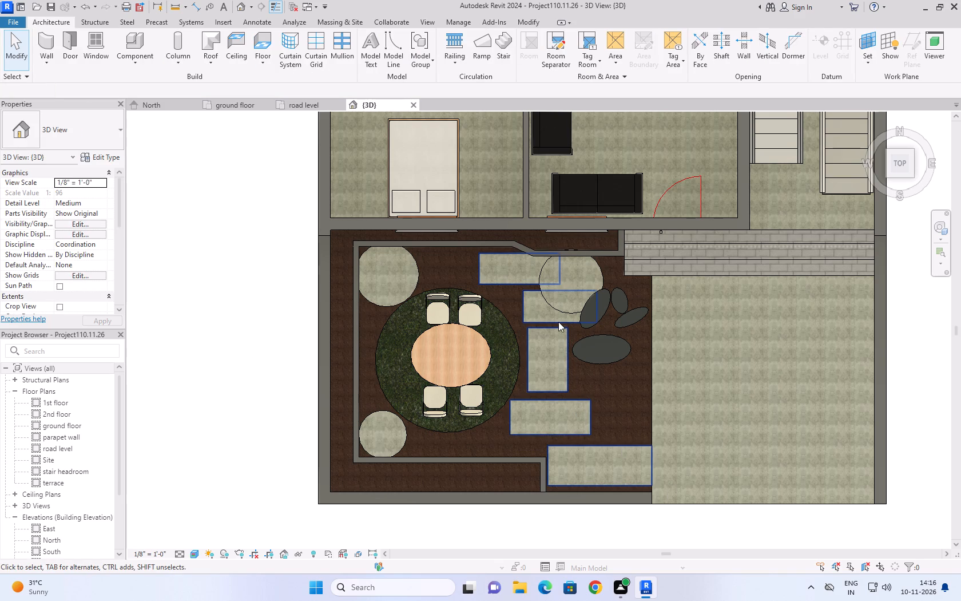
Nudge the floor made of five rectangular stepping slabs slightly west, toward the circular grass floor.
left_click(529, 292)
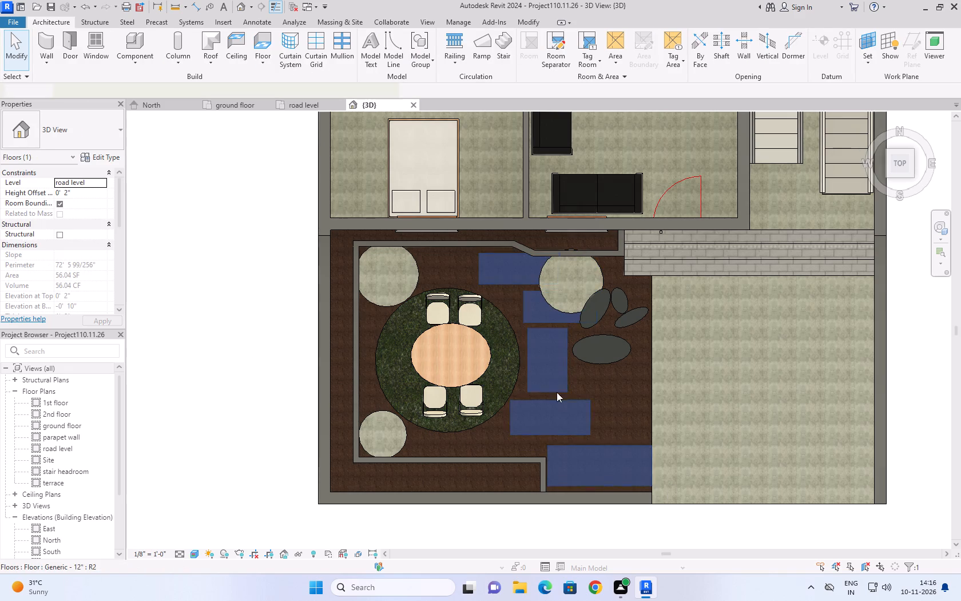
key("Left")
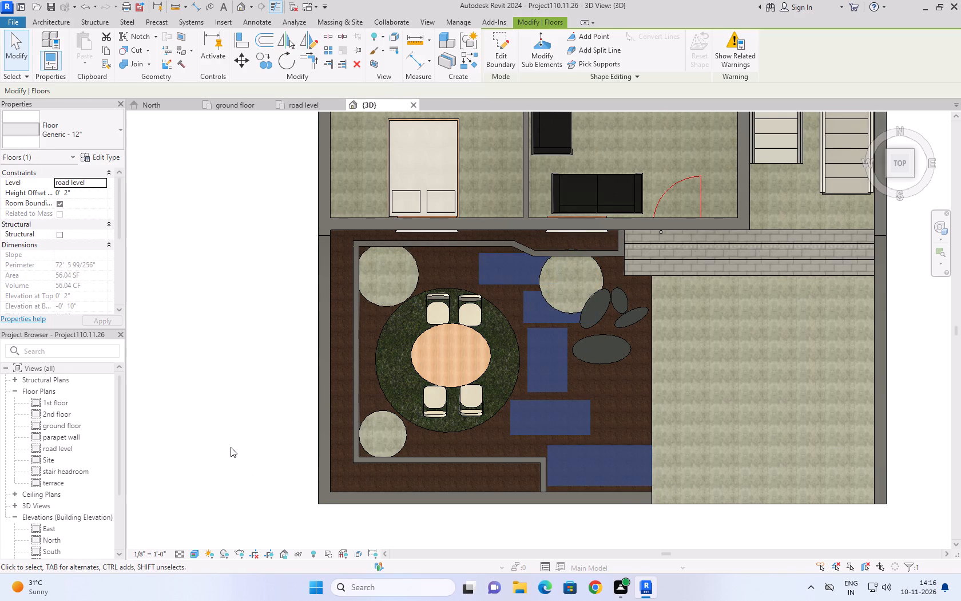
key("Left")
key("Left")
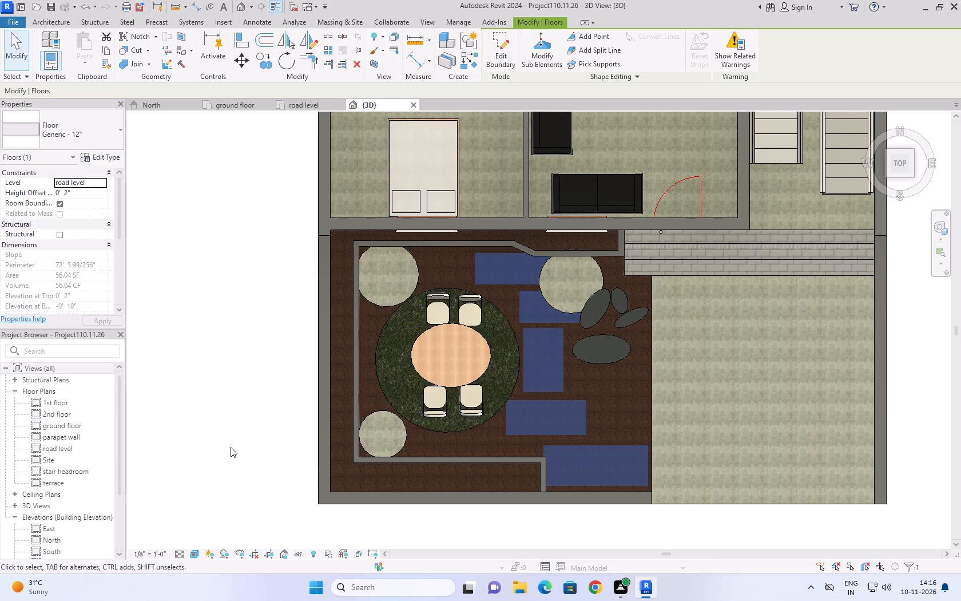
key("Right")
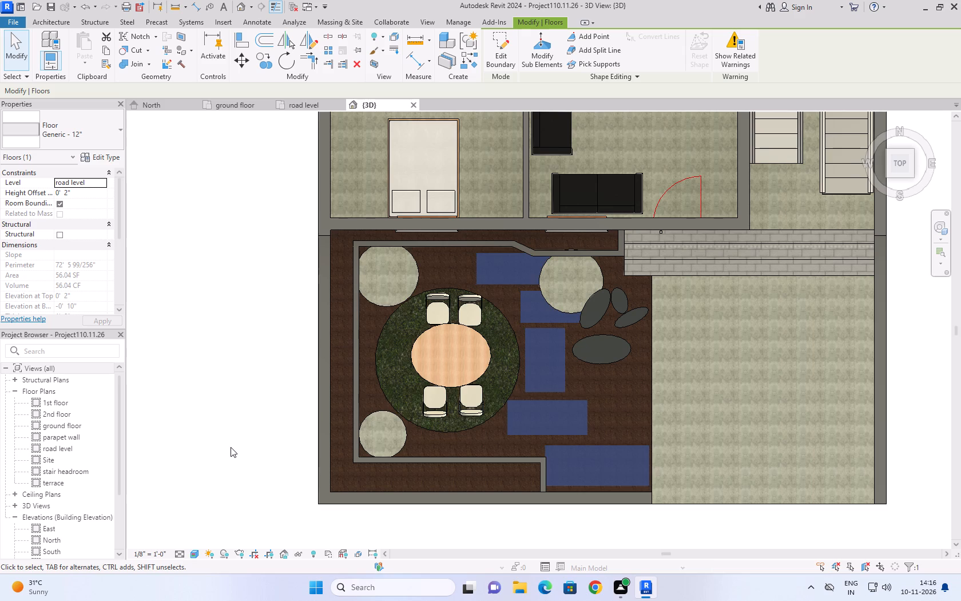
left_click(251, 429)
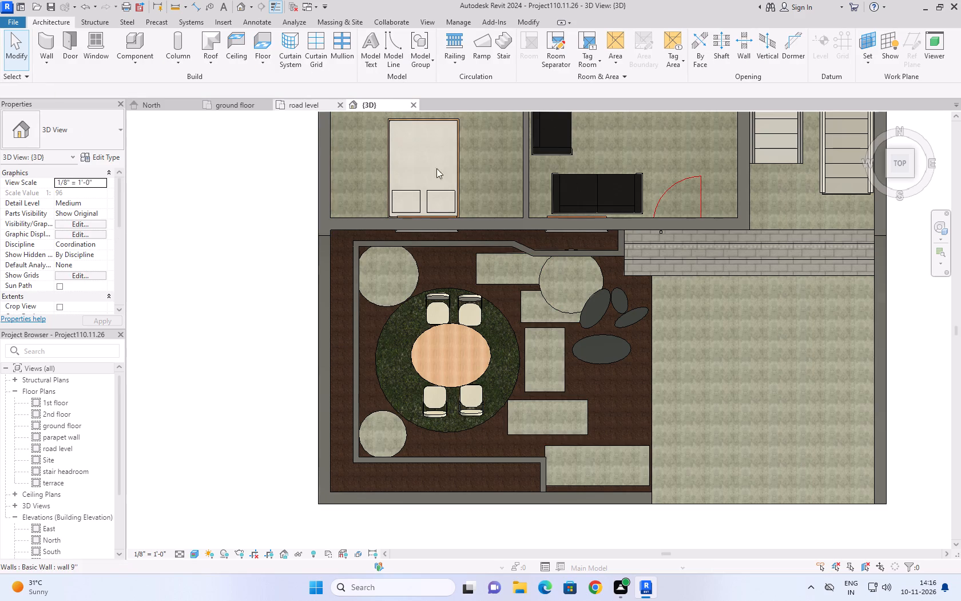
In the road level plan, nudge the southeast chair at the garden table about 3" south.
left_click(873, 120)
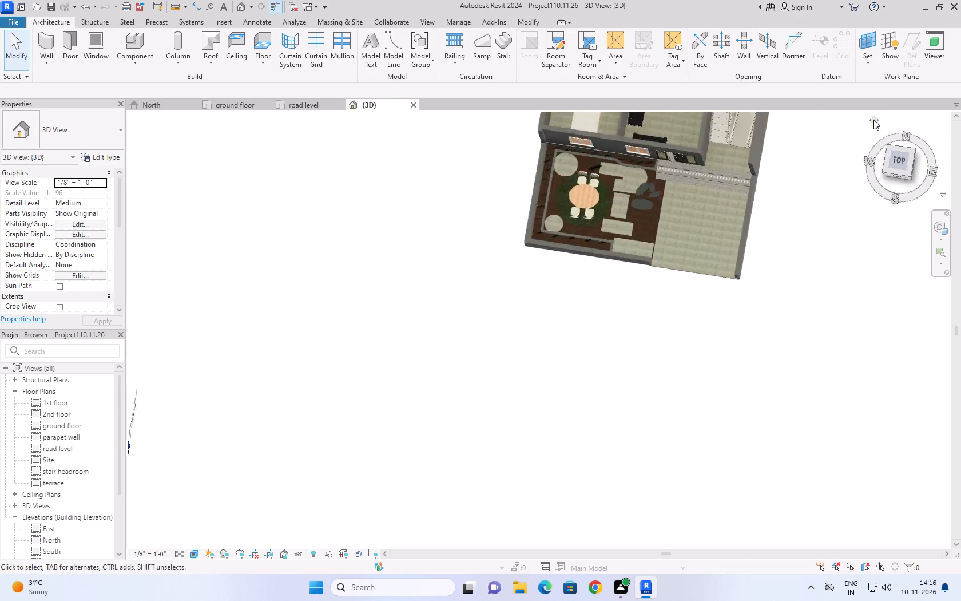
left_click(486, 404)
scroll(504, 391, "up", 3)
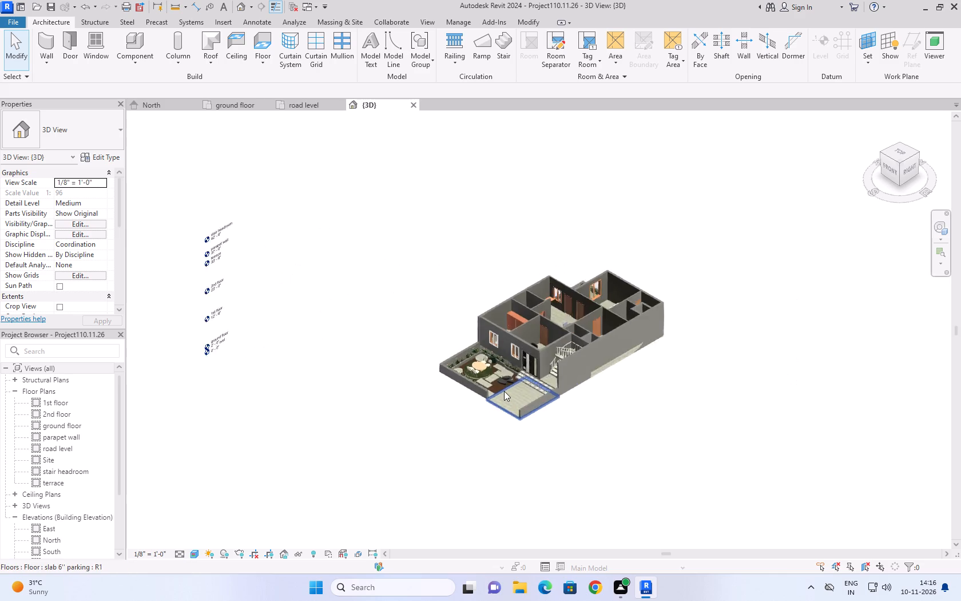
scroll(504, 391, "up", 8)
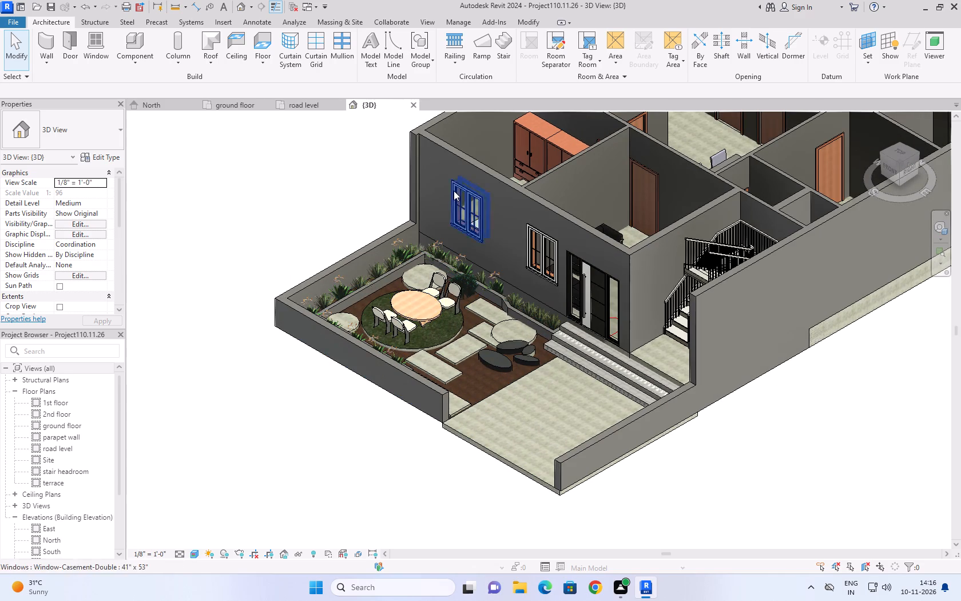
left_click(315, 104)
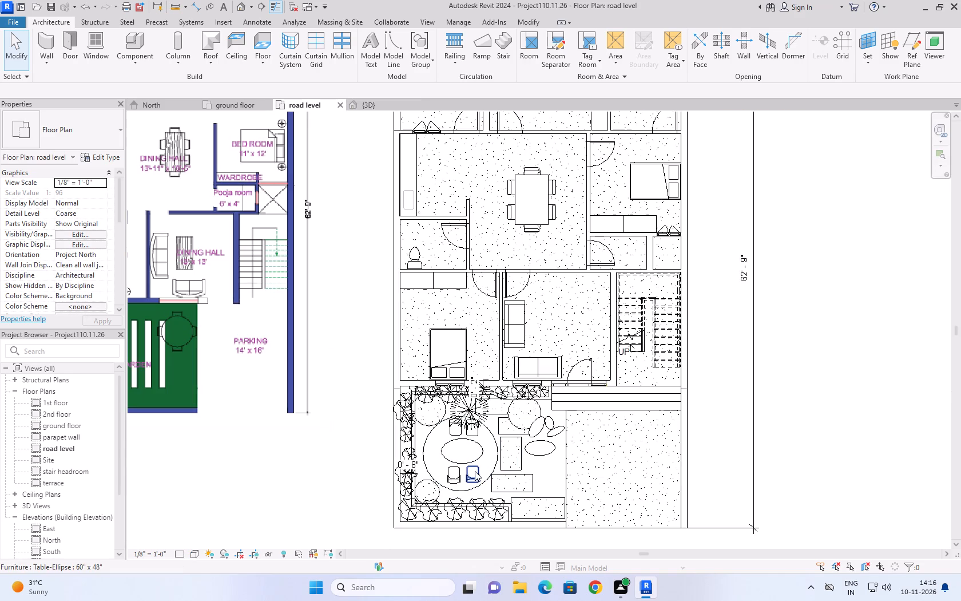
left_click(474, 476)
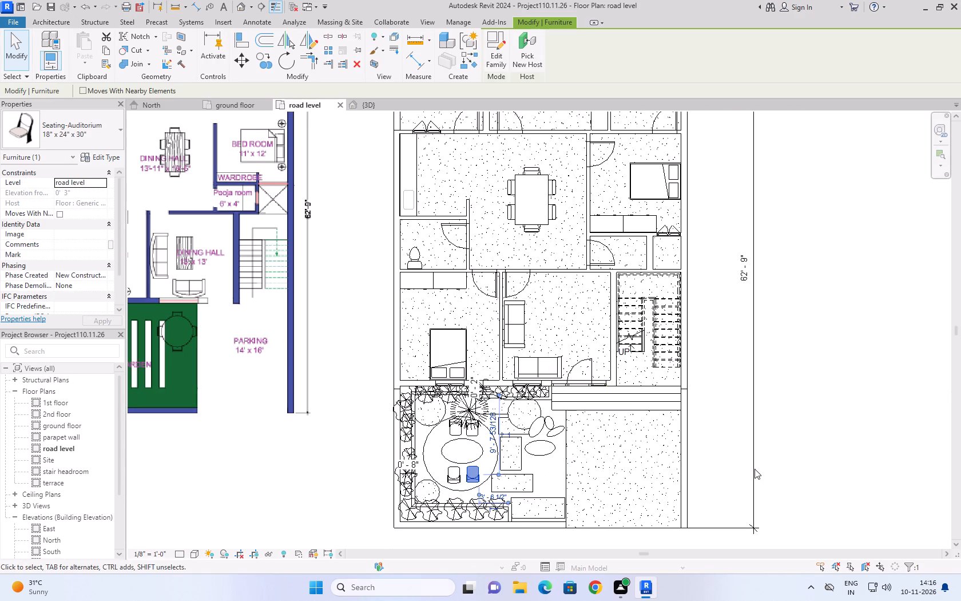
key("Down")
key("Down")
key("Up")
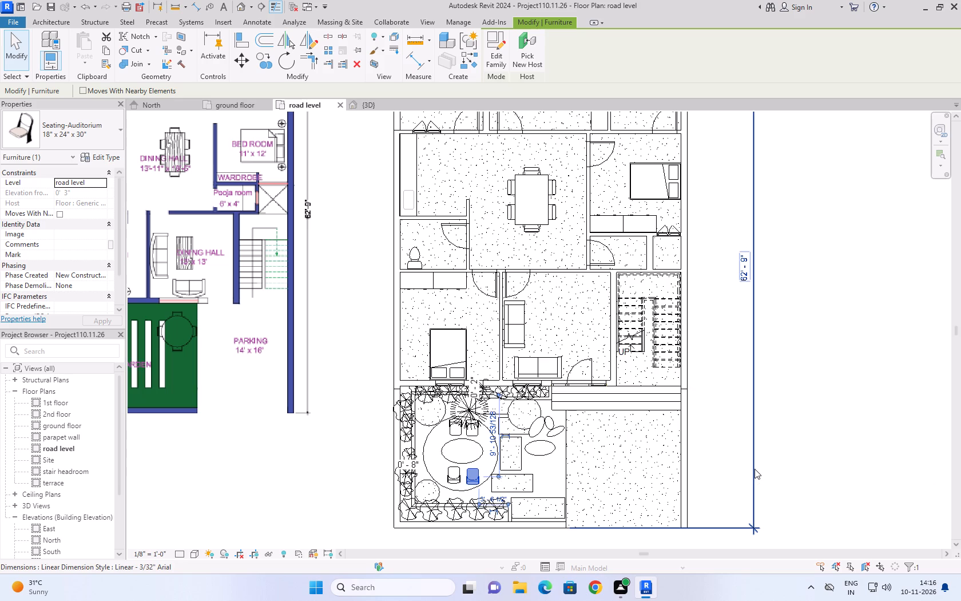
Nudge the southwest chair at the garden table about 3" south, level with the southeast chair.
scroll(547, 507, "up", 1)
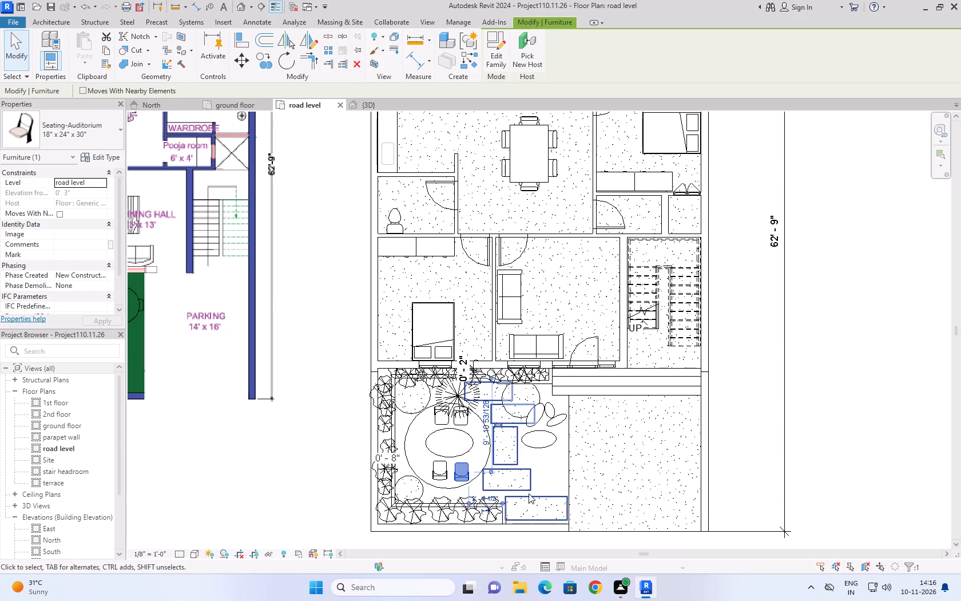
scroll(436, 466, "up", 5)
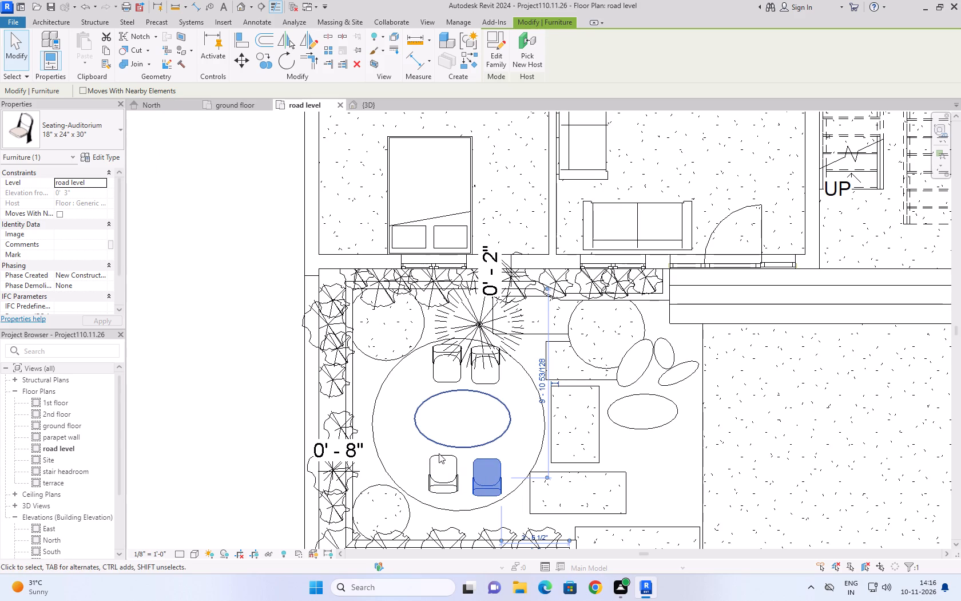
left_click(439, 454)
left_click(434, 488)
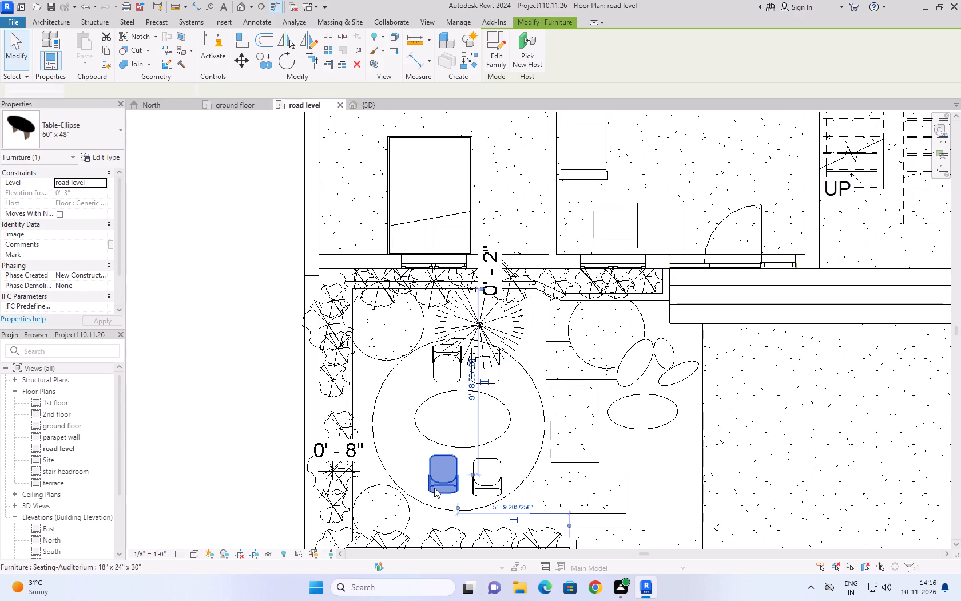
key("Down")
key("Down")
key("Down")
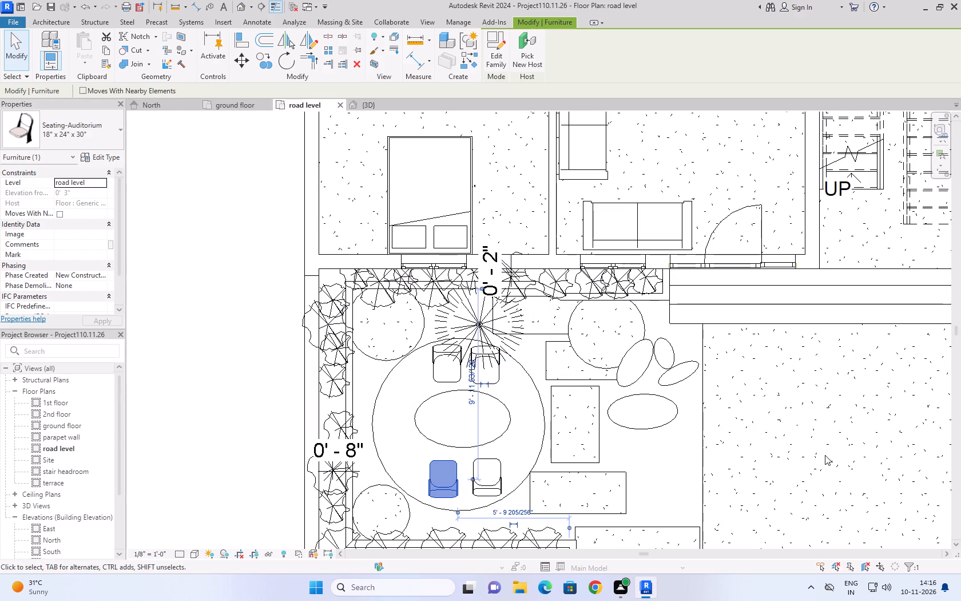
left_click(825, 455)
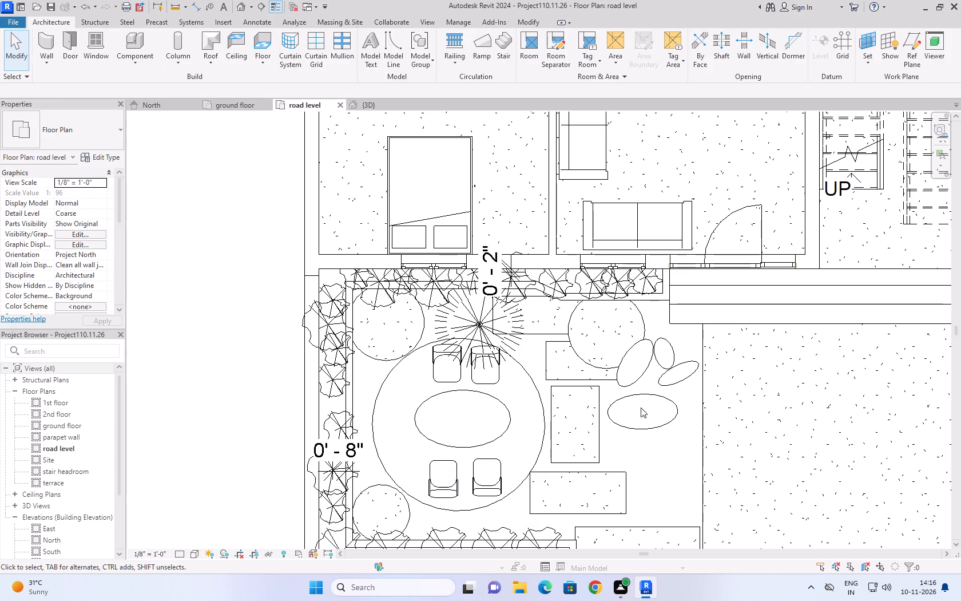
Nudge the elliptical garden table slightly south and about 1" west, toward the middle of the circular grass floor.
left_click(482, 392)
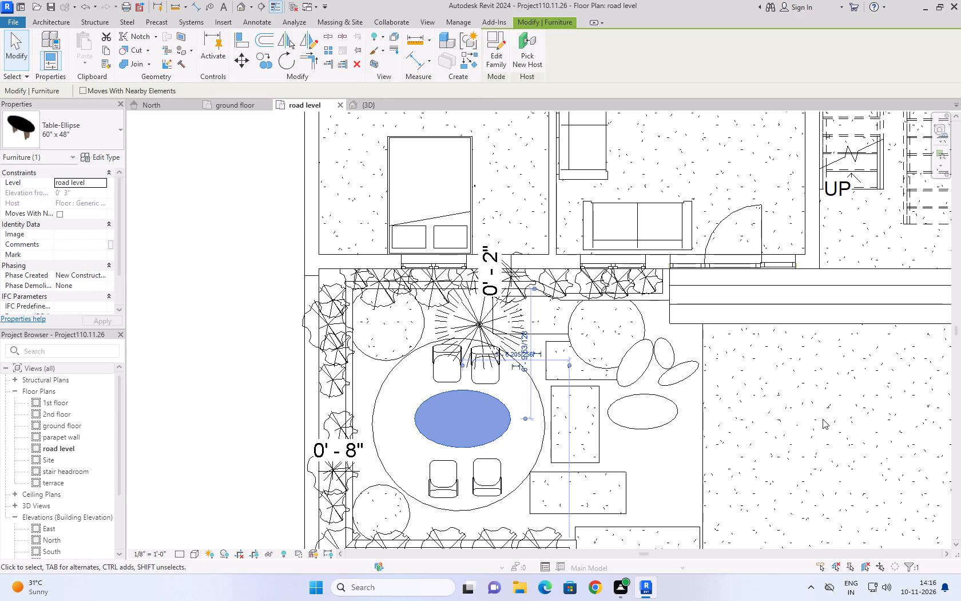
key("Down")
key("Down")
key("Left")
key("Left")
key("Right")
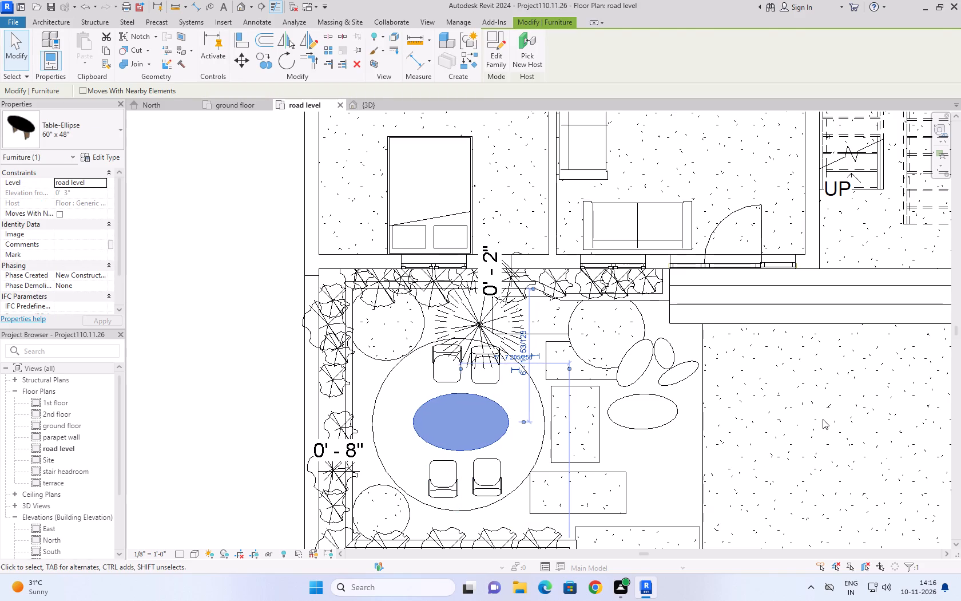
left_click(823, 419)
Nudge the northwest chair at the garden table about 3" south and slightly west.
left_click(452, 379)
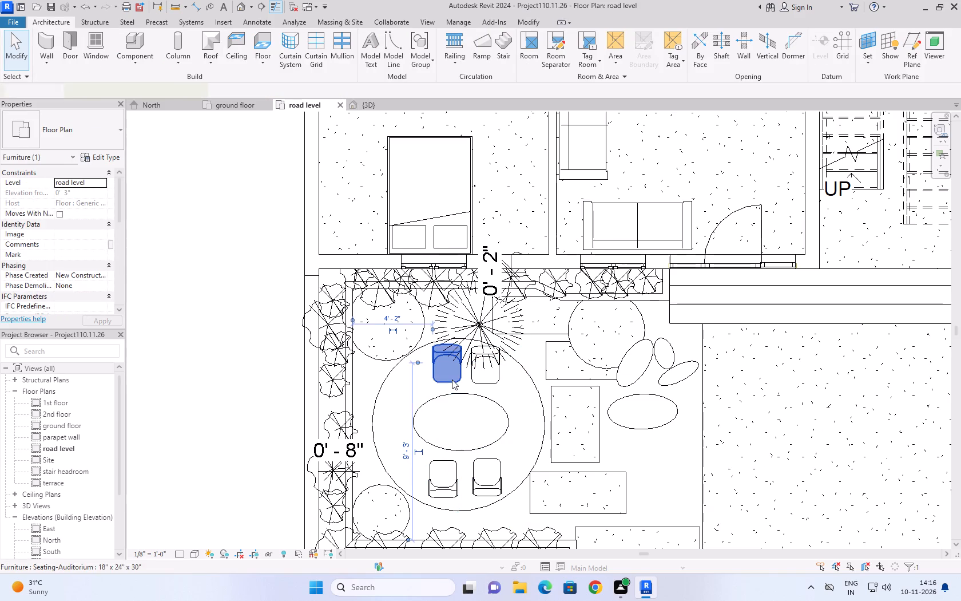
key("Down")
key("Down")
key("Down")
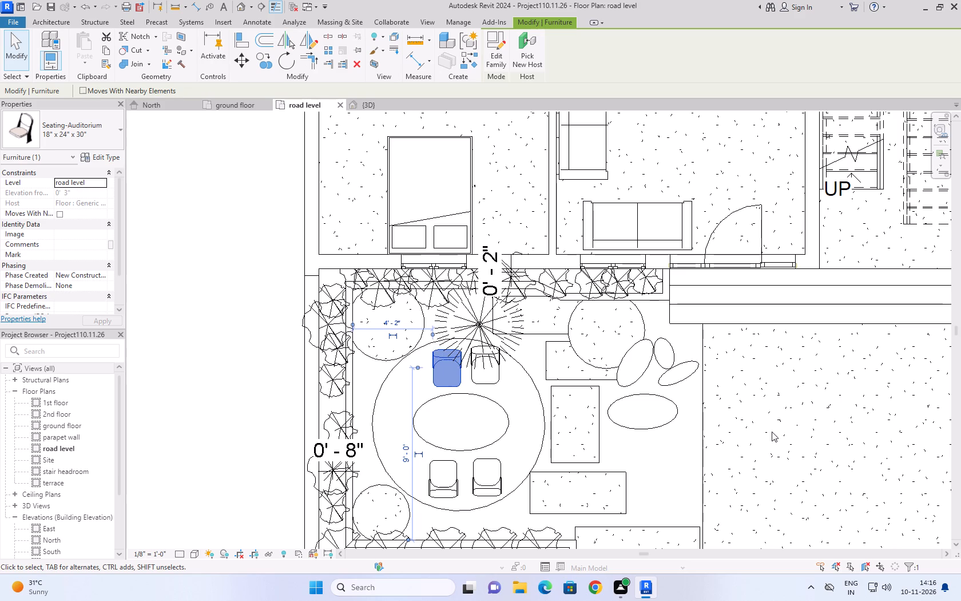
key("Left")
scroll(772, 432, "up", 1)
left_click(772, 432)
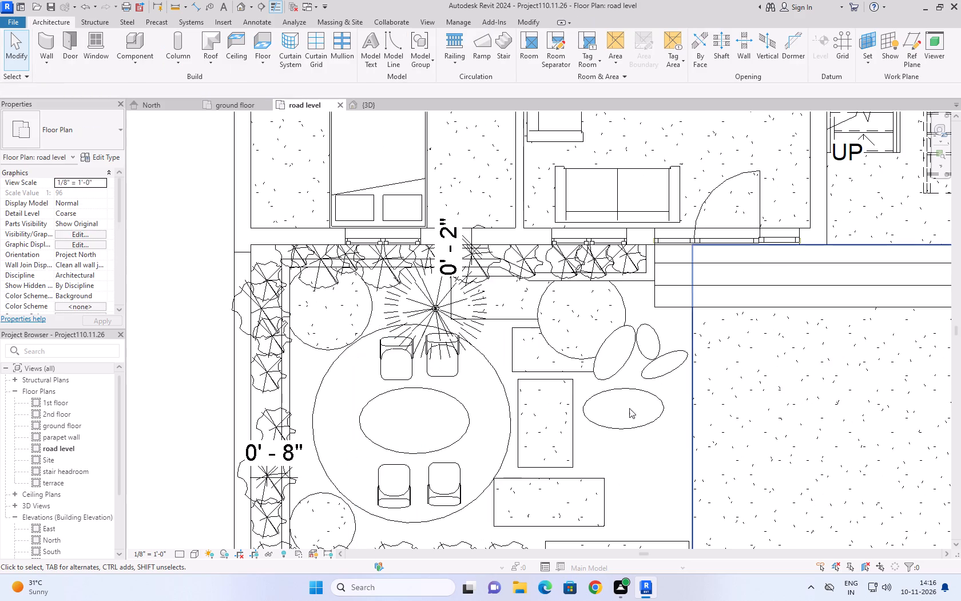
Nudge the northeast chair at the garden table slightly south and about 1" west, in line with the northwest chair.
left_click(443, 373)
key("Down")
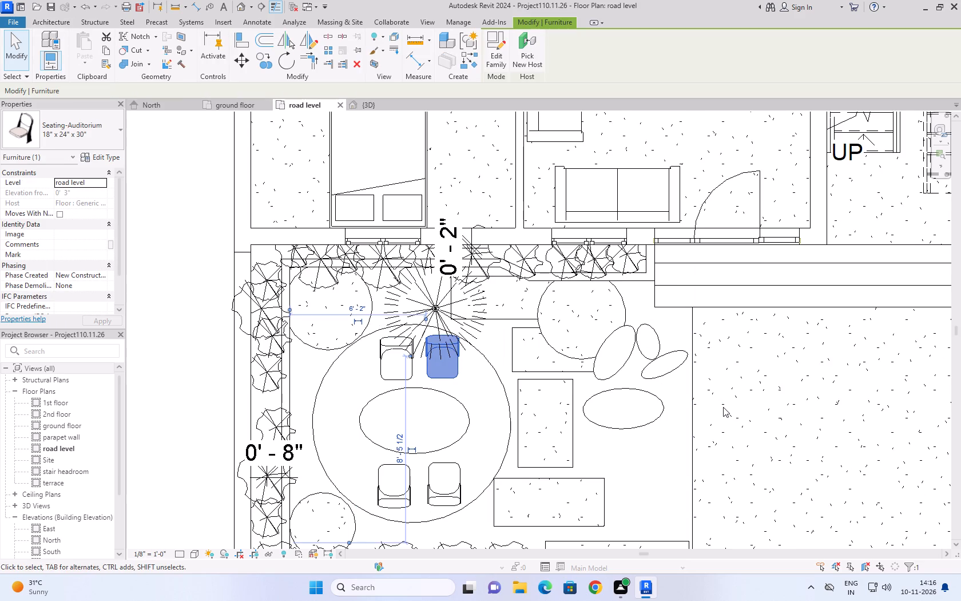
key("Down")
key("Left")
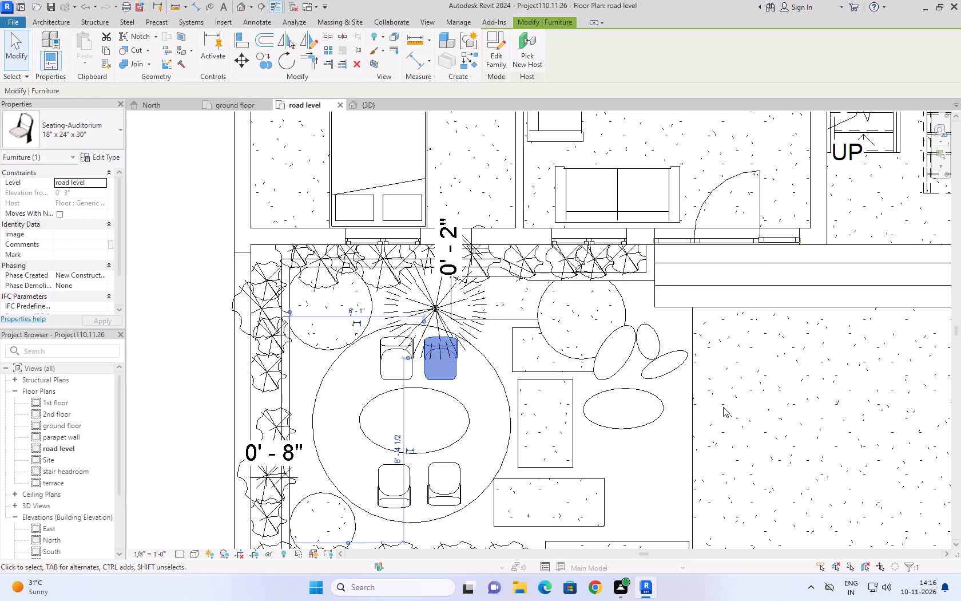
left_click(723, 407)
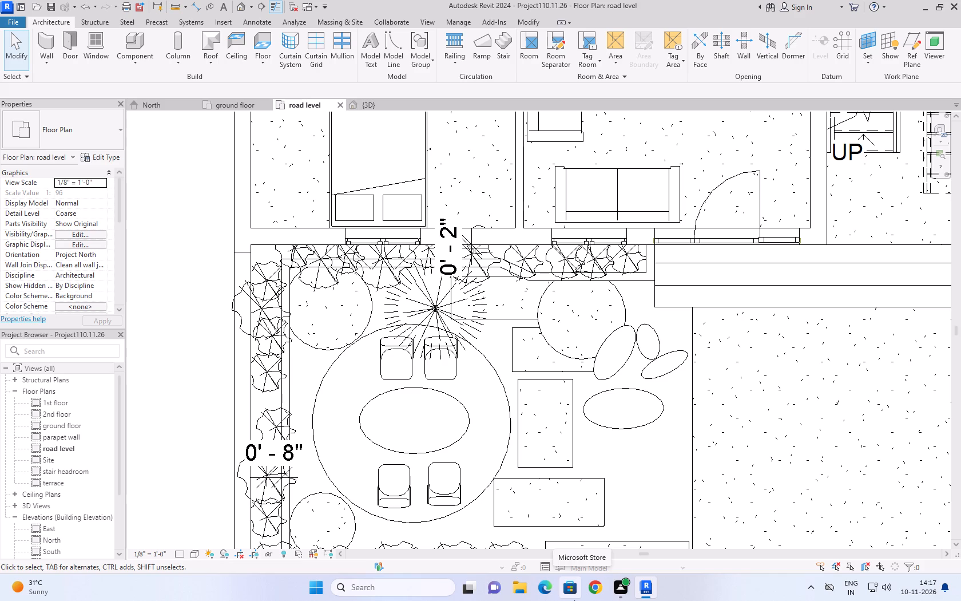
In the road level plan, nudge the northwest circular floor slab slightly east and south, clear of the planter walls.
left_click(382, 107)
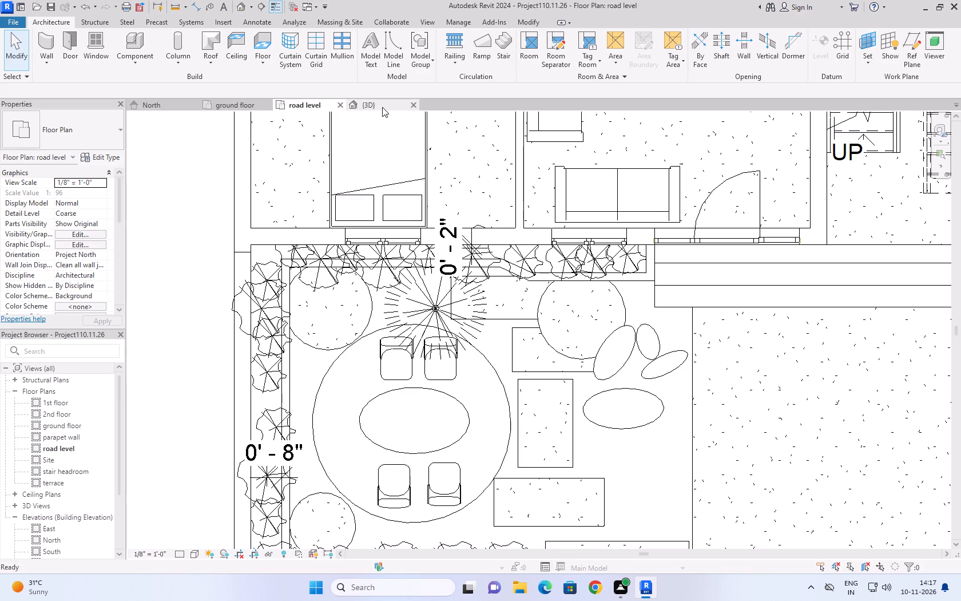
scroll(424, 358, "up", 5)
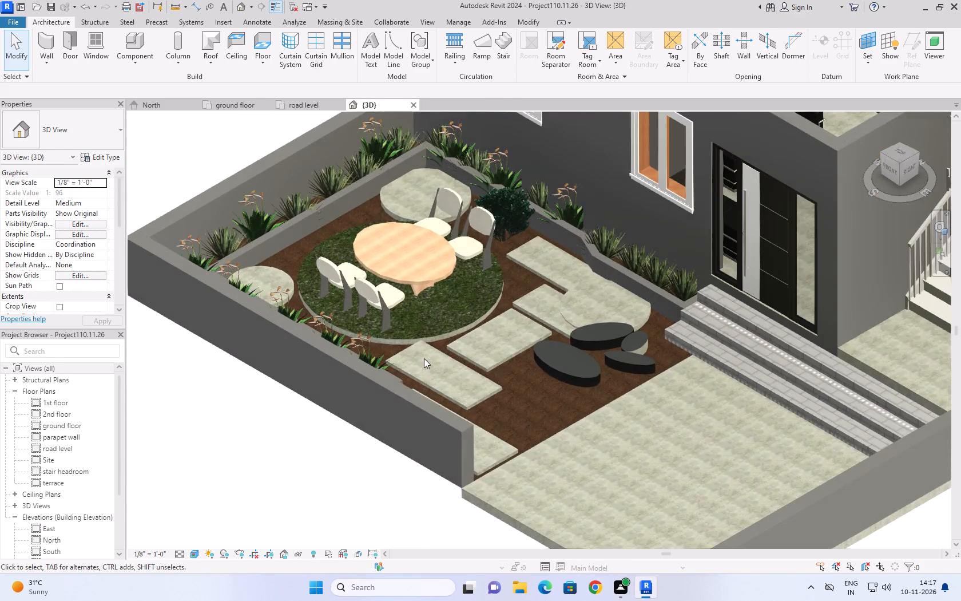
scroll(424, 358, "up", 5)
scroll(420, 343, "down", 4)
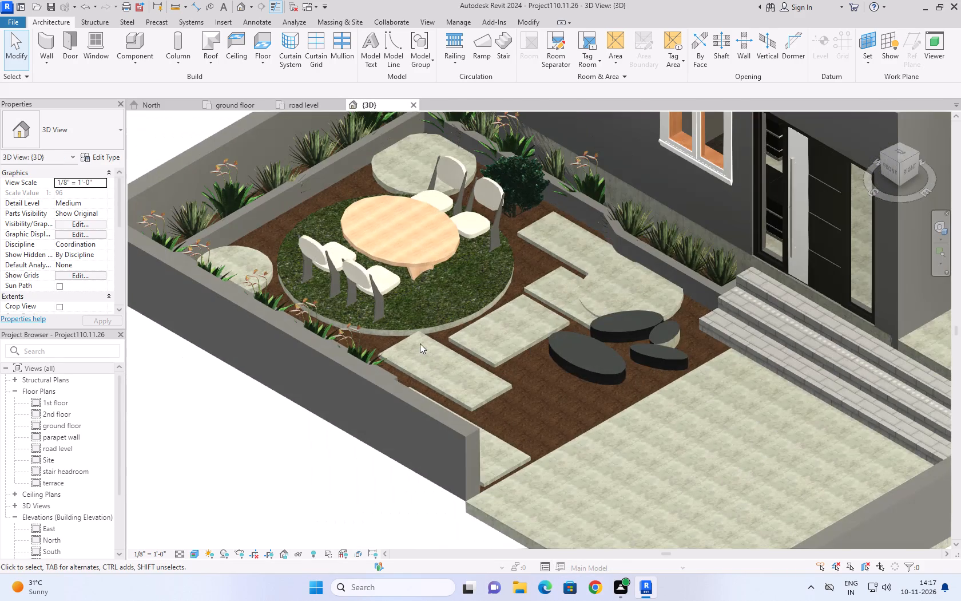
left_click(316, 108)
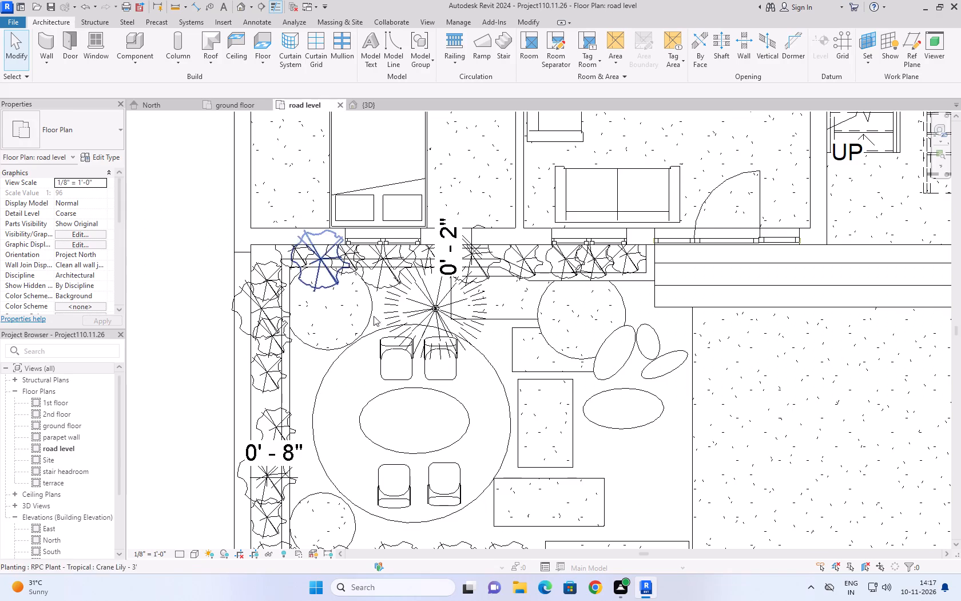
scroll(422, 355, "down", 5)
scroll(428, 356, "up", 5)
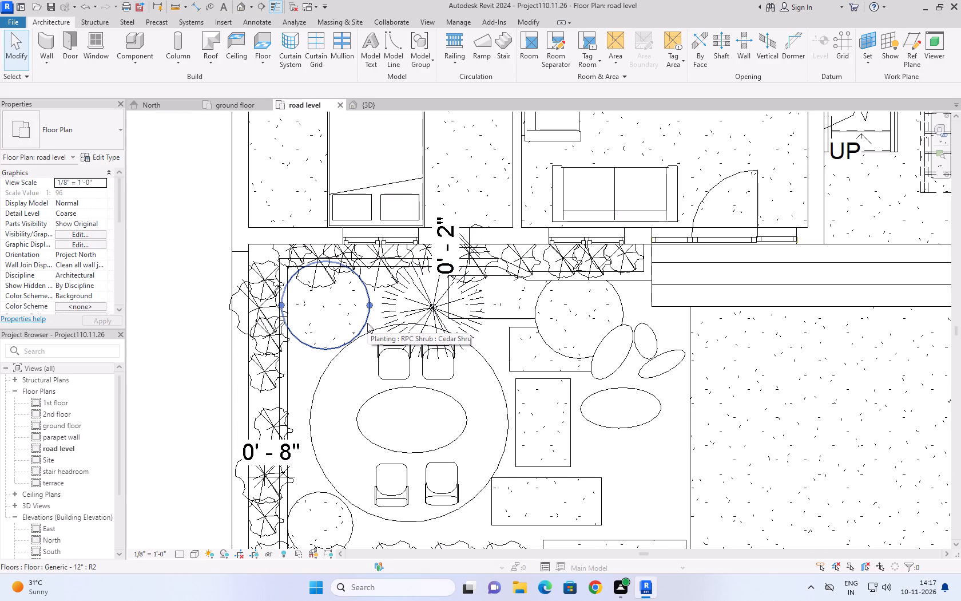
left_click(367, 320)
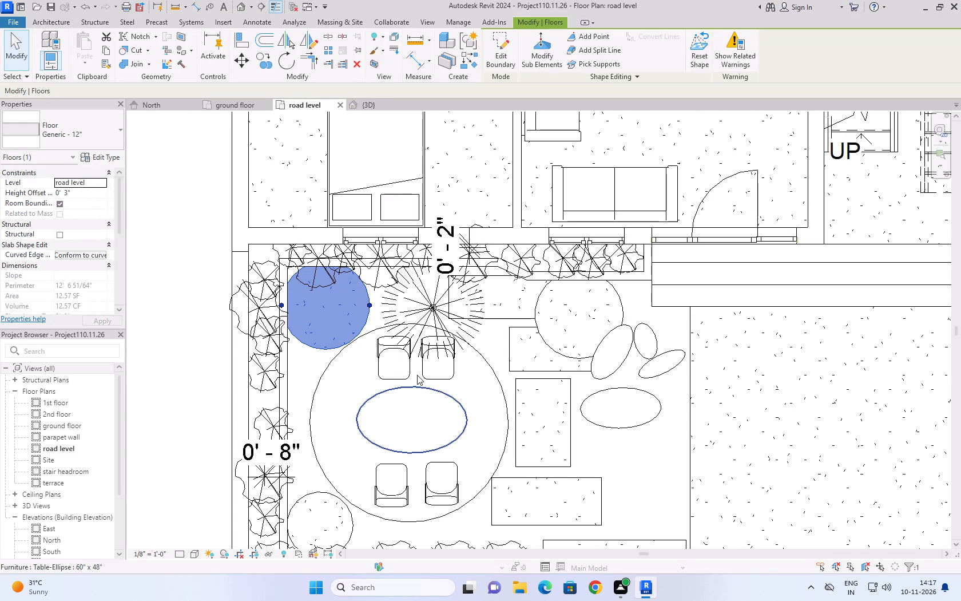
key("Right")
key("Down")
key("Down")
key("Down")
key("Right")
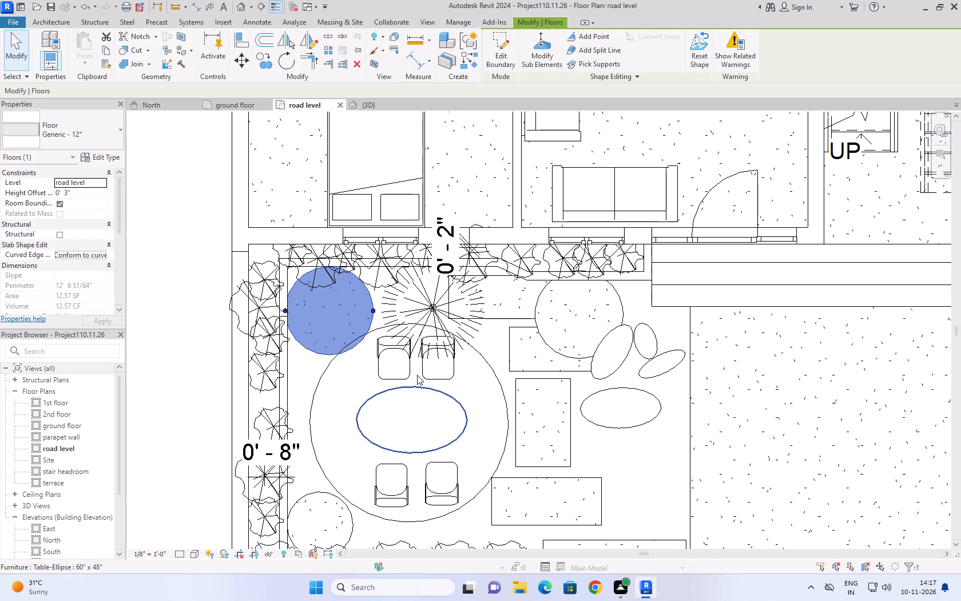
key("Right")
key("Right")
key("Down")
key("Up")
key("Right")
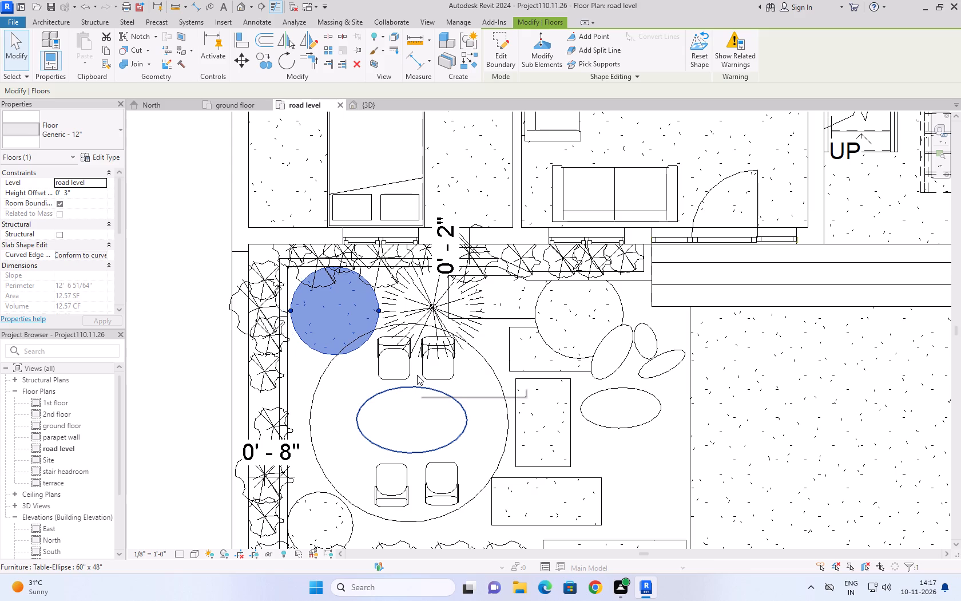
key("Up")
key("Left")
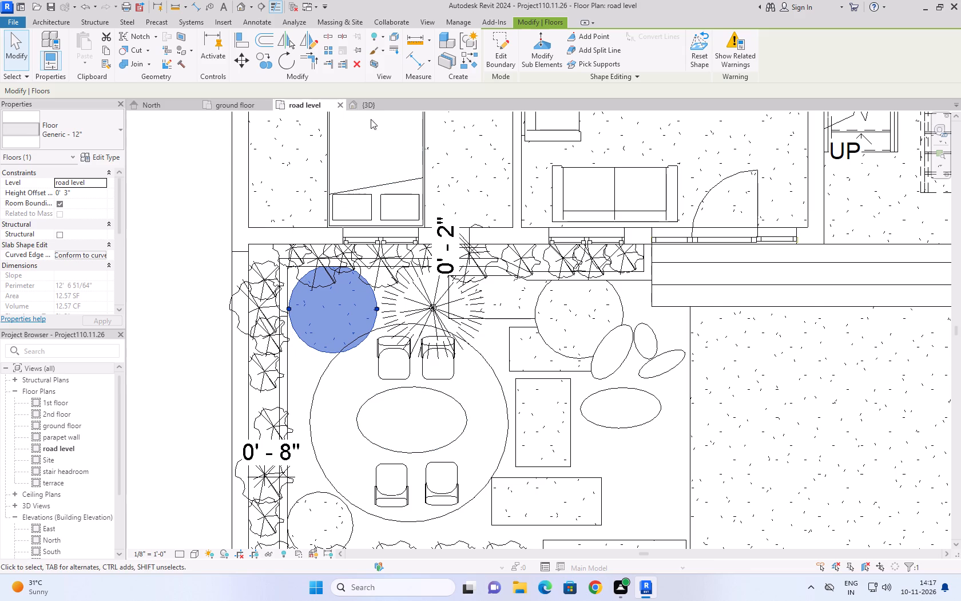
In the 3D view, paint both curved side faces of the large circular grass floor with the Grass material.
left_click(373, 105)
left_click(321, 548)
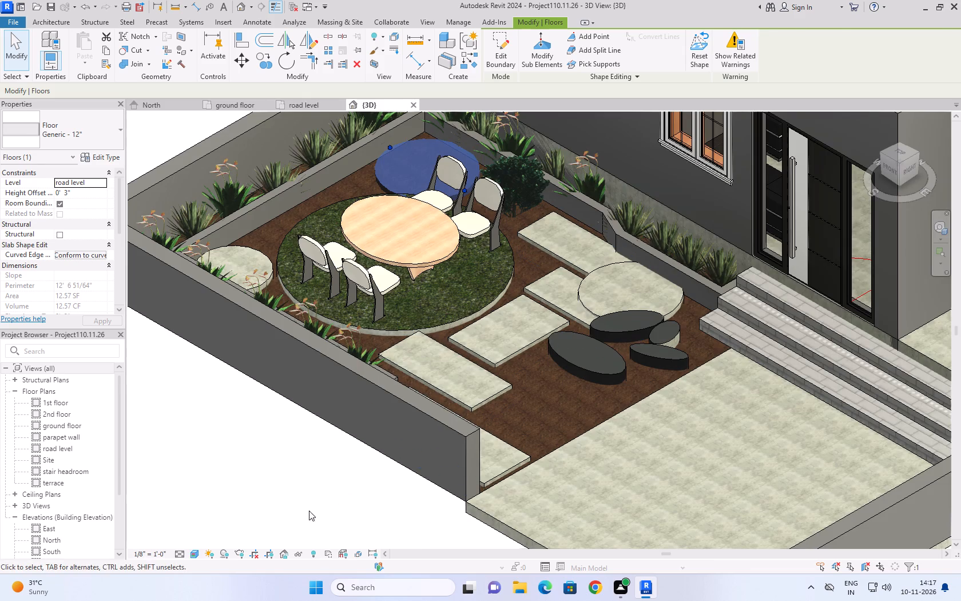
left_click(297, 470)
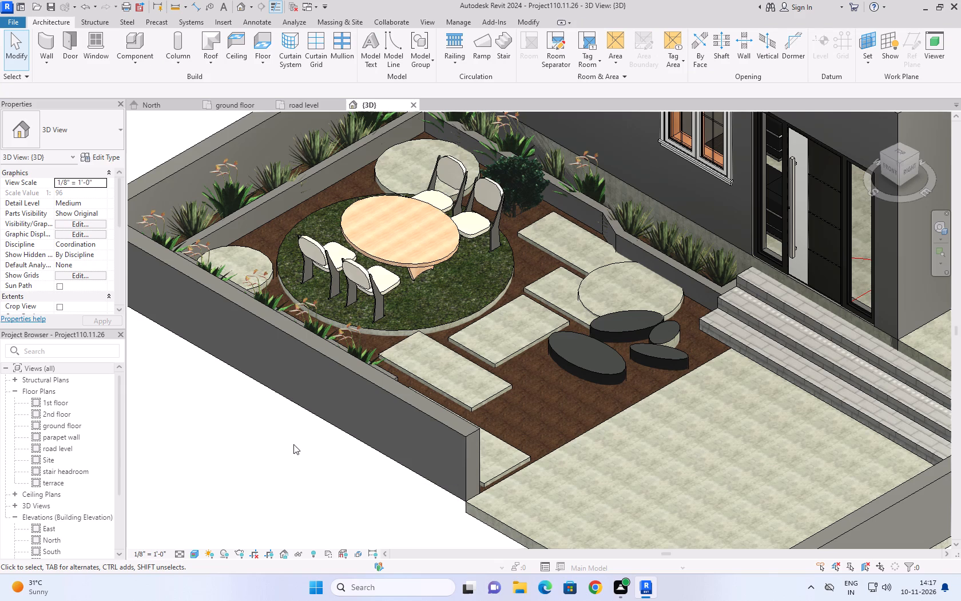
scroll(293, 444, "up", 2)
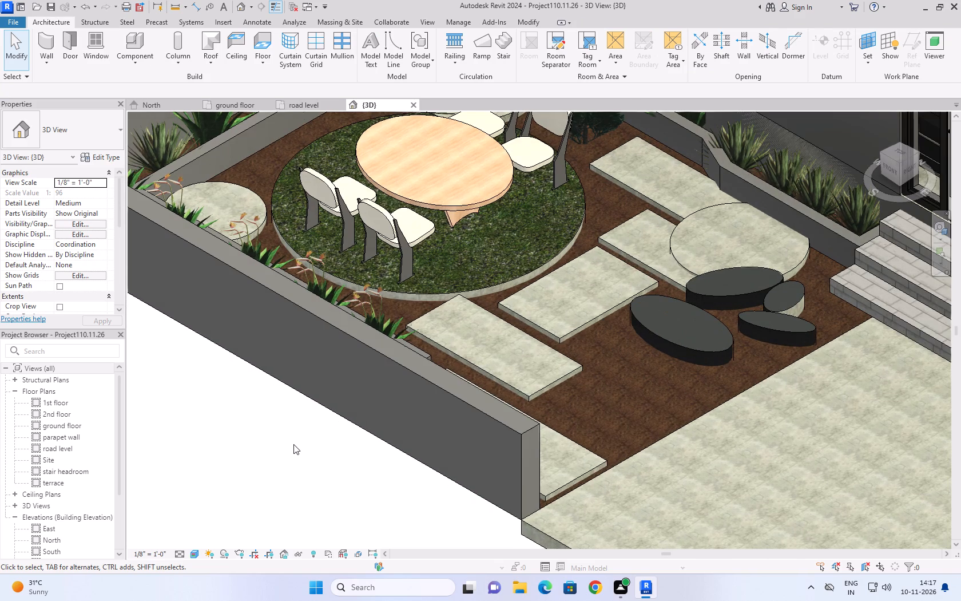
type("pt")
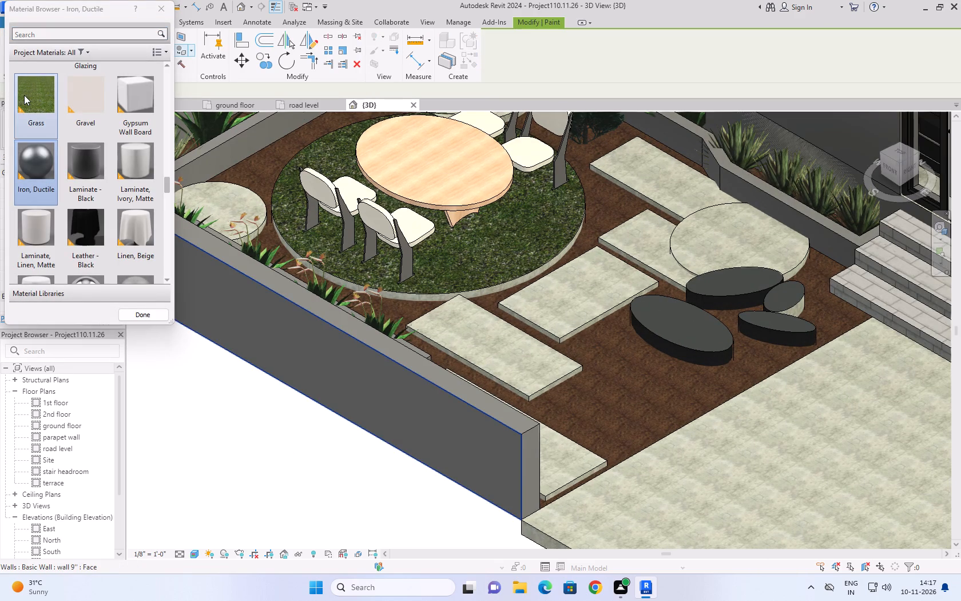
double_click(24, 95)
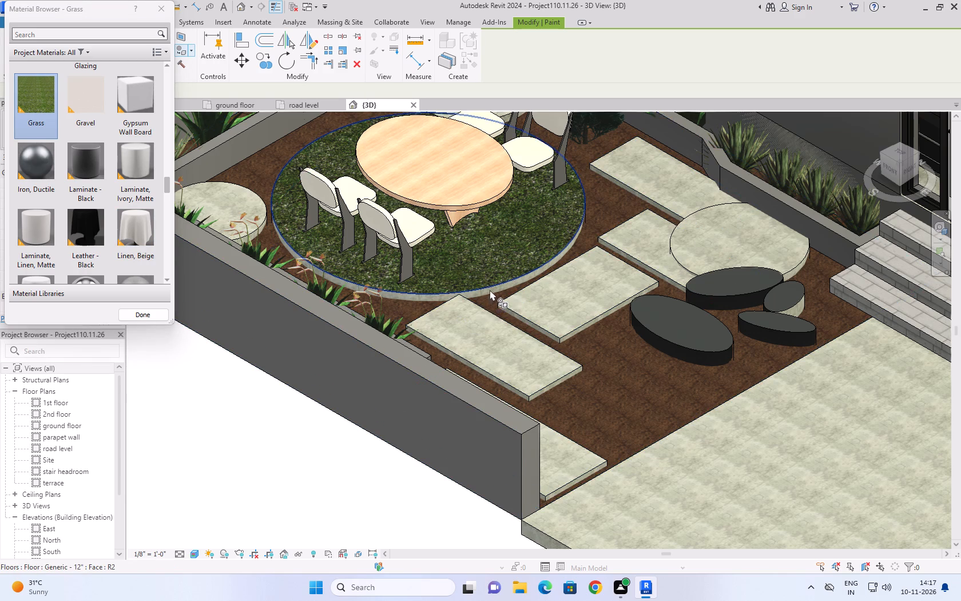
scroll(490, 290, "up", 10)
left_click(494, 297)
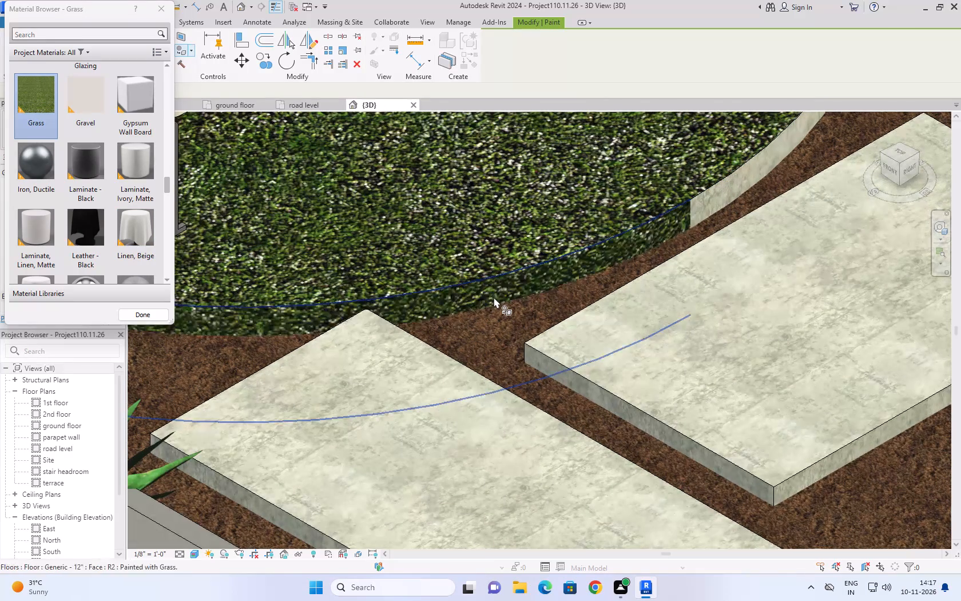
left_click(713, 198)
scroll(713, 198, "down", 4)
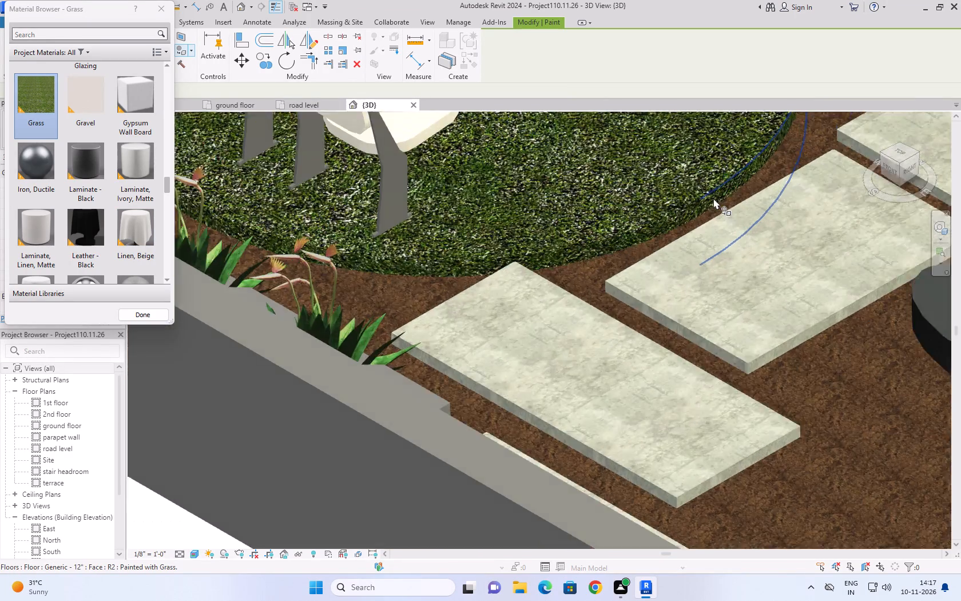
Paint the top faces of the three smaller circular floor slabs in the garden with the Grass material.
scroll(713, 198, "down", 7)
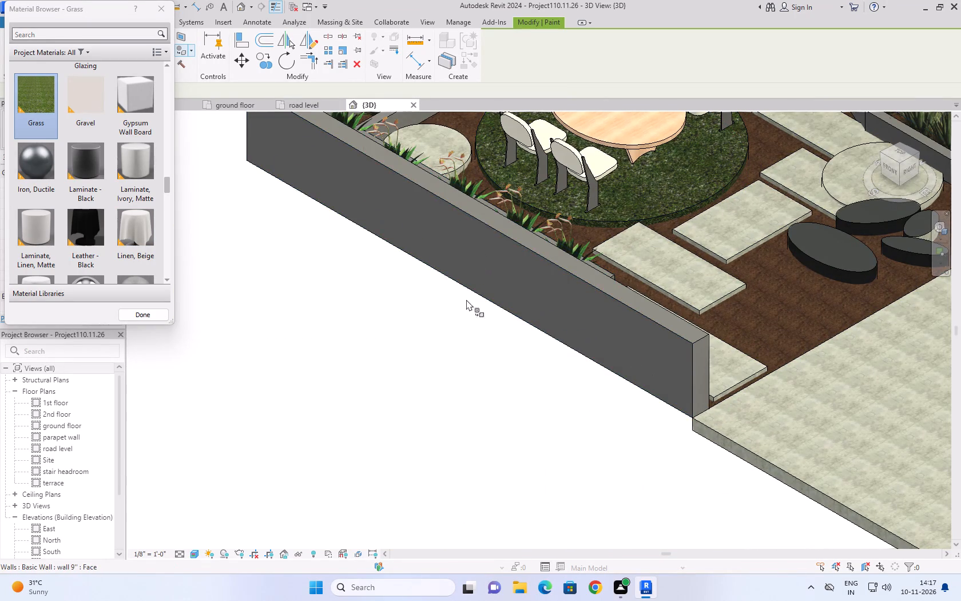
scroll(473, 353, "down", 4)
middle_click_drag(450, 363, 480, 367, "shift")
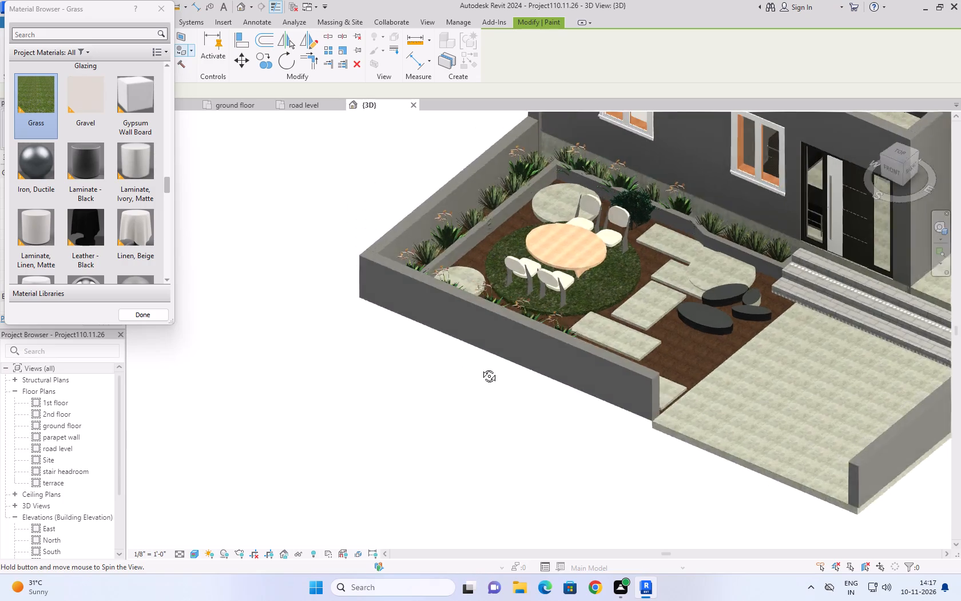
middle_click_drag(480, 367, 636, 428, "shift")
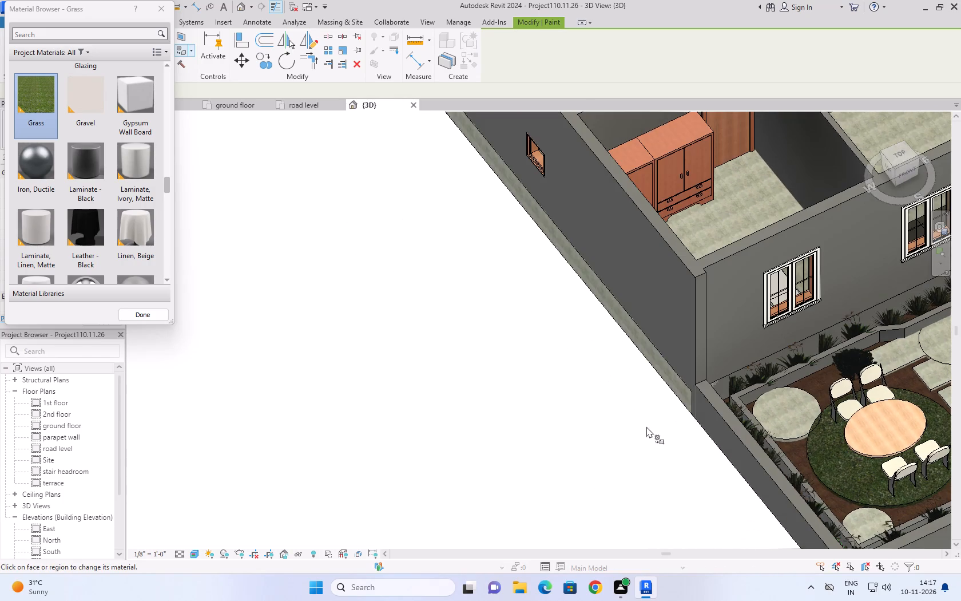
middle_click_drag(580, 405, 260, 310)
scroll(580, 405, "up", 1)
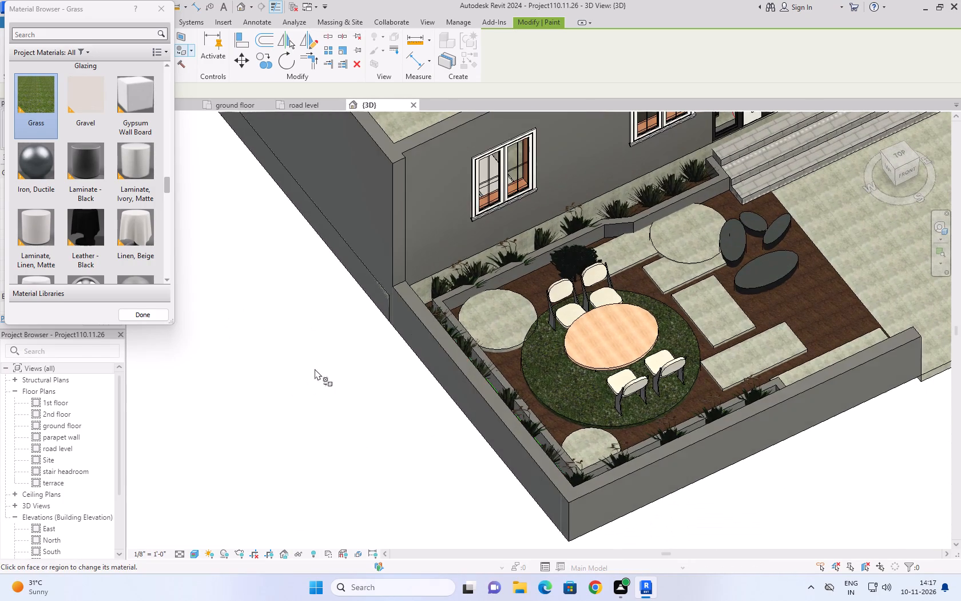
middle_click_drag(315, 369, 232, 366, "shift")
left_click(291, 201)
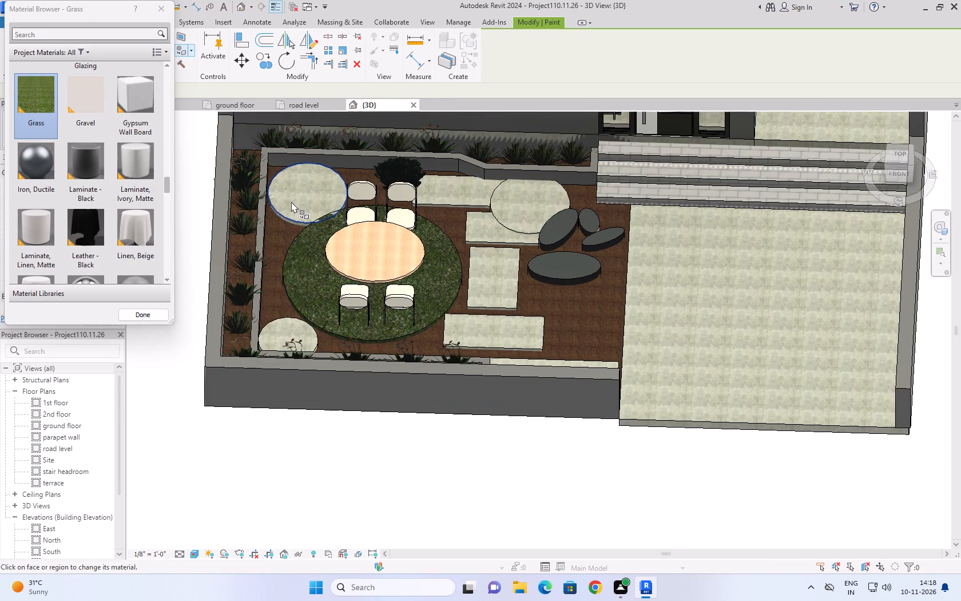
left_click(288, 322)
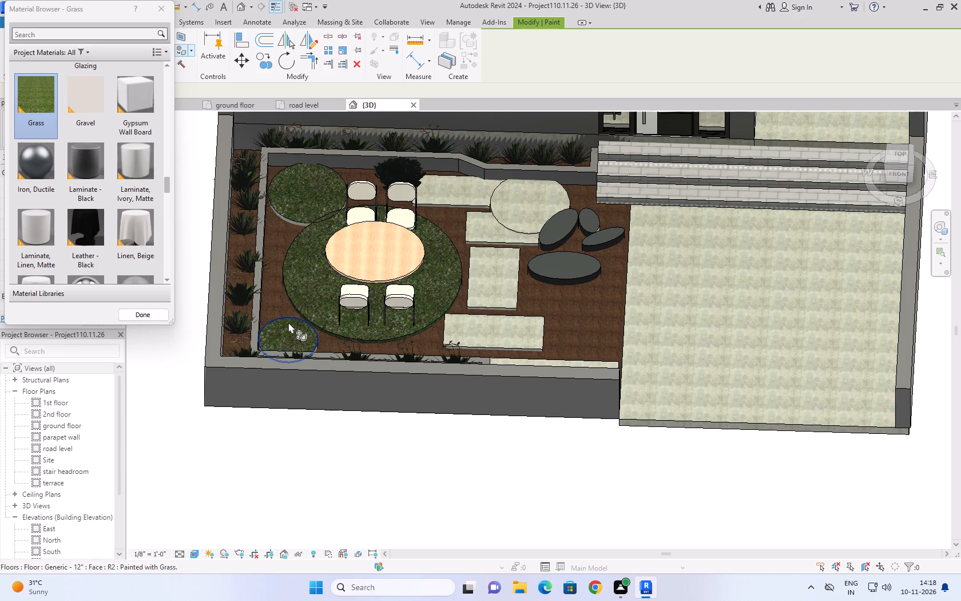
left_click(530, 193)
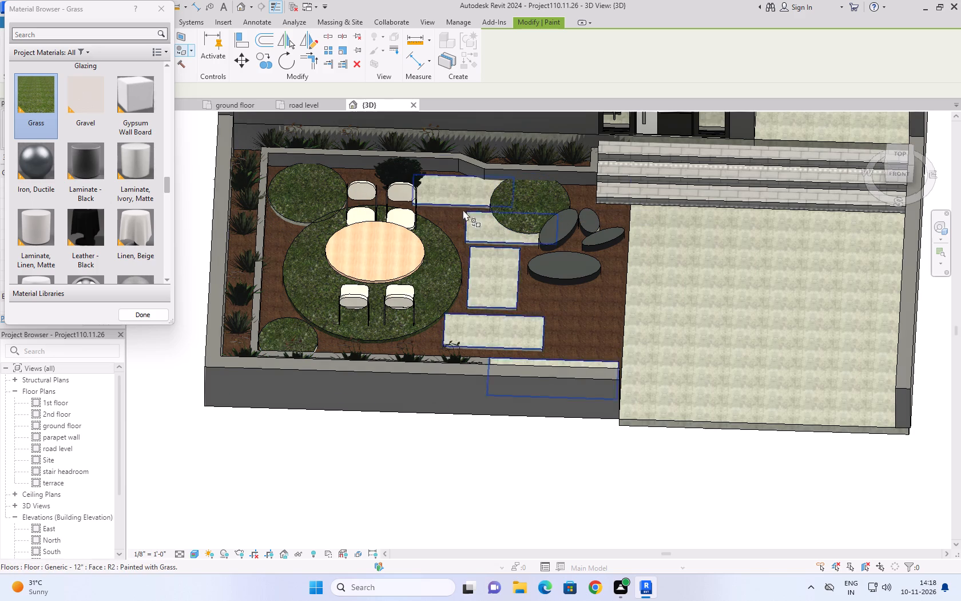
Paint the south-facing curved side of the northwest circular slab with Grass.
scroll(284, 219, "up", 8)
left_click(296, 226)
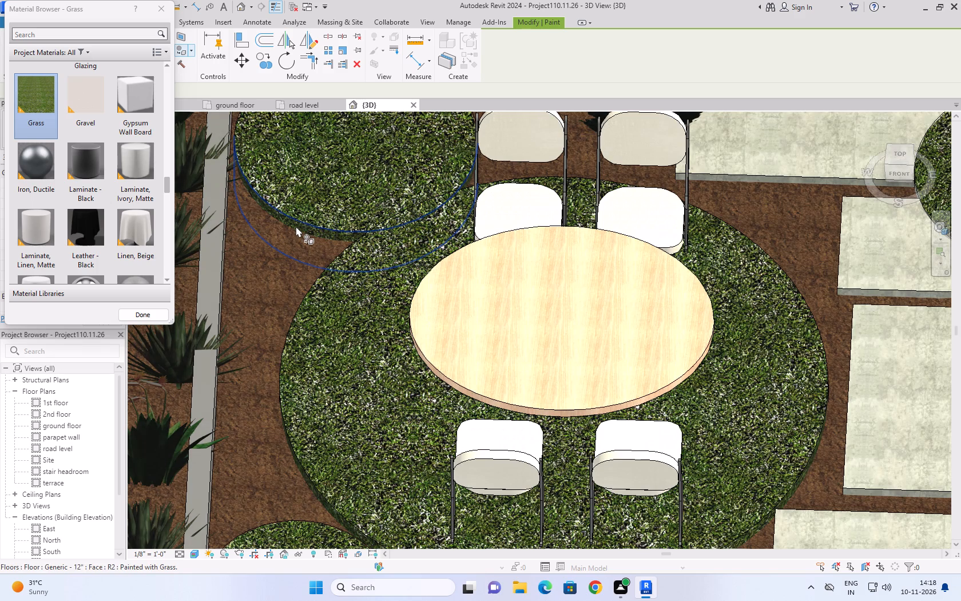
Paint both curved side faces of the small southwest circular slab, beside the planter wall, with Grass.
scroll(392, 173, "down", 9)
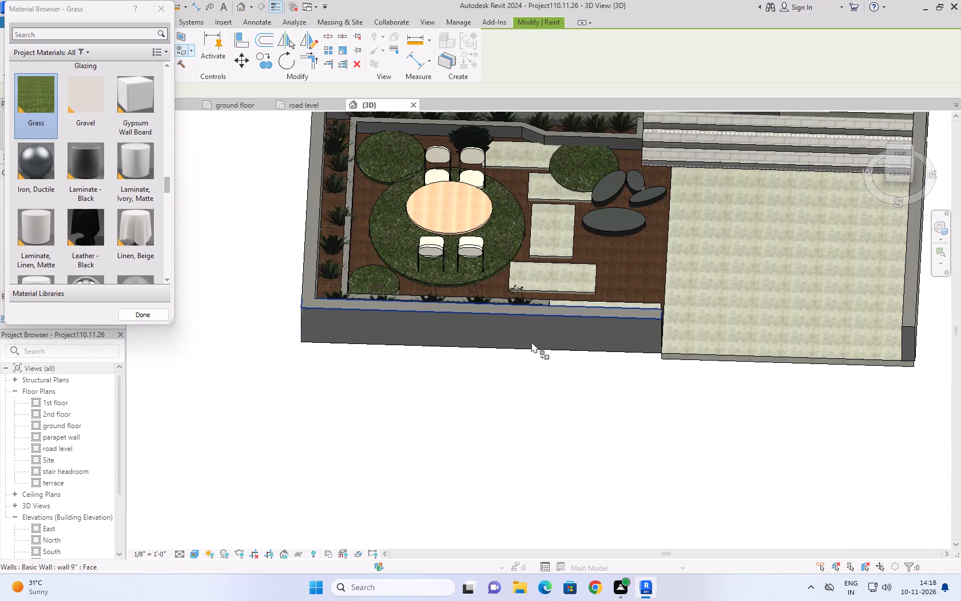
middle_click_drag(492, 405, 362, 418, "shift")
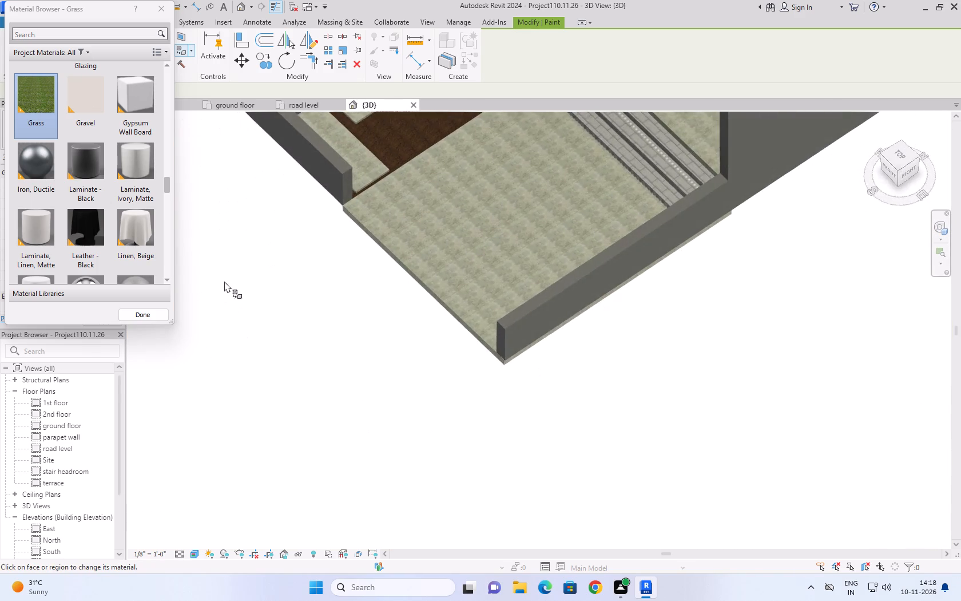
scroll(225, 279, "down", 7)
middle_click_drag(233, 267, 254, 426)
scroll(251, 318, "up", 4)
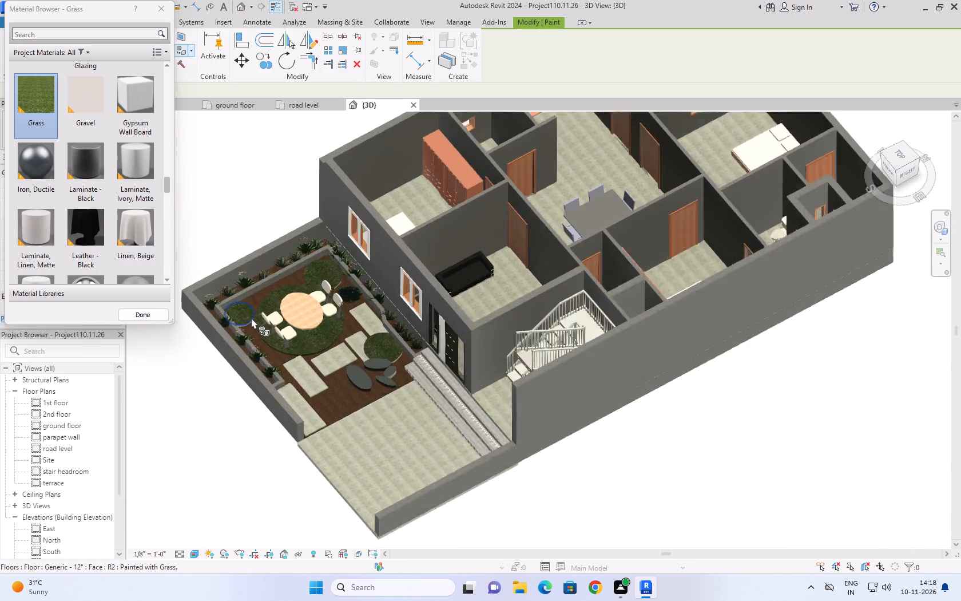
scroll(251, 318, "up", 8)
middle_click_drag(291, 407, 286, 359, "shift")
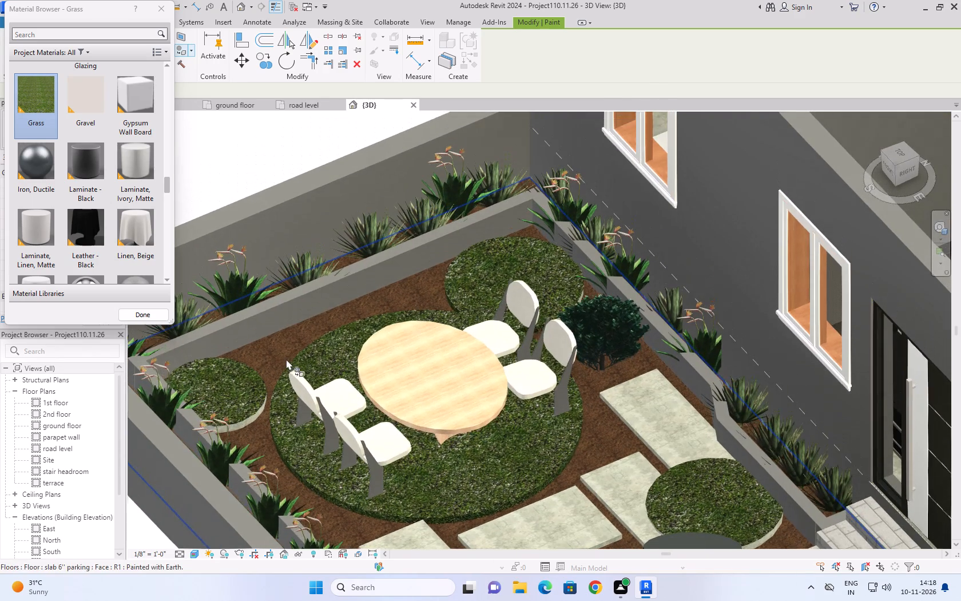
scroll(250, 420, "up", 5)
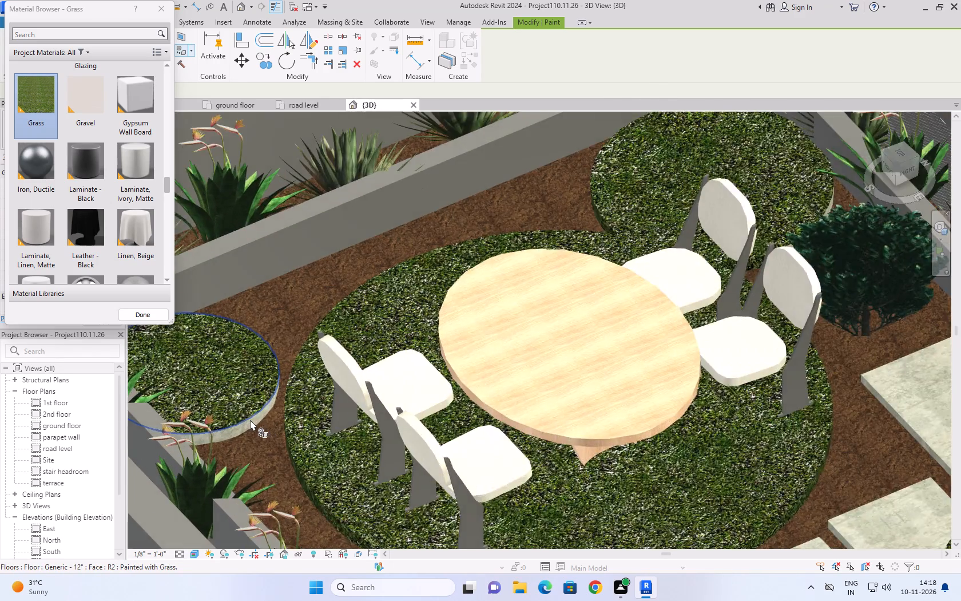
scroll(250, 420, "up", 3)
left_click(237, 434)
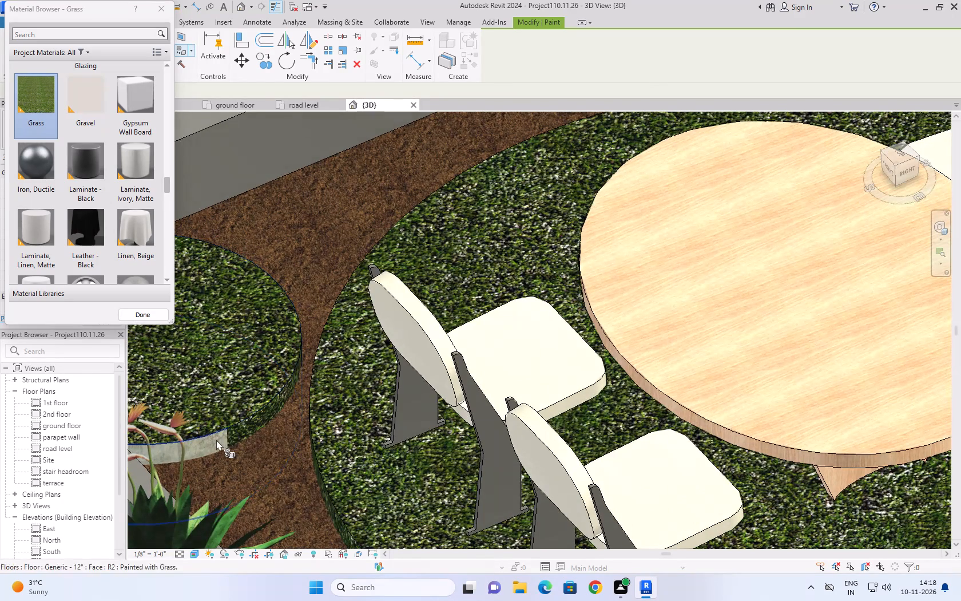
left_click(215, 440)
Paint the remaining curved side of the northwest circular slab, behind the chairs and shrub, with Grass.
scroll(397, 310, "down", 9)
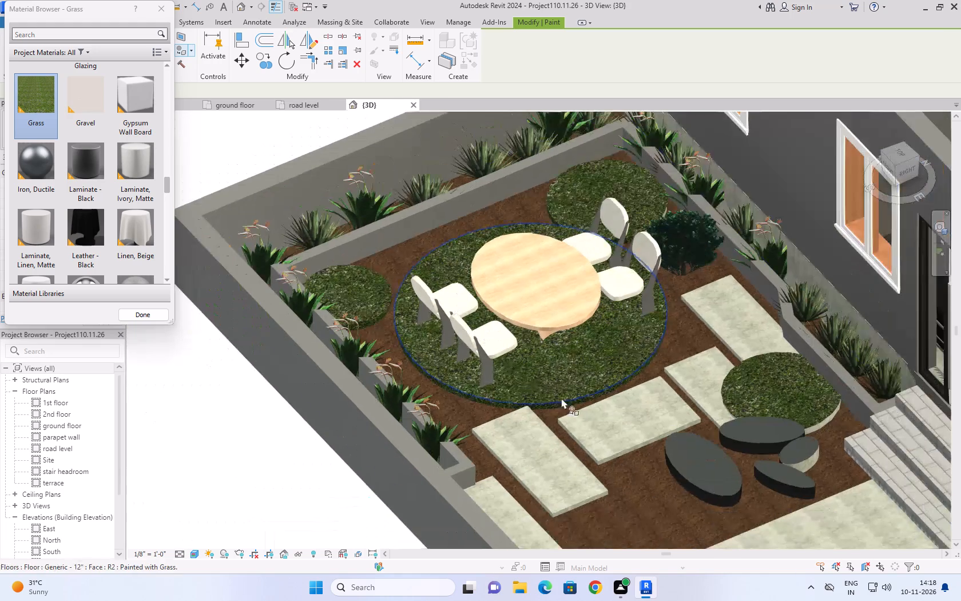
scroll(666, 216, "up", 12)
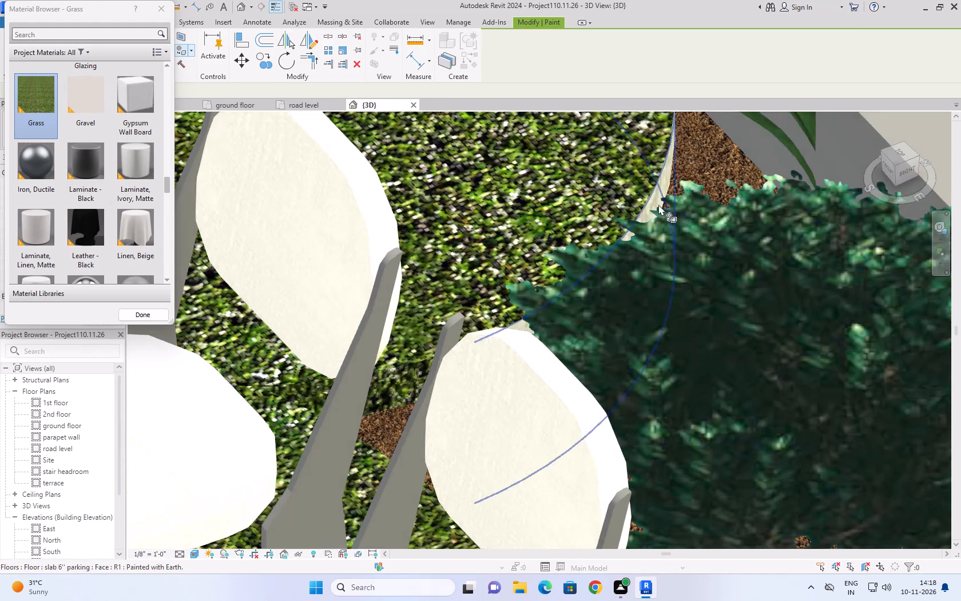
left_click(654, 204)
scroll(674, 195, "down", 3)
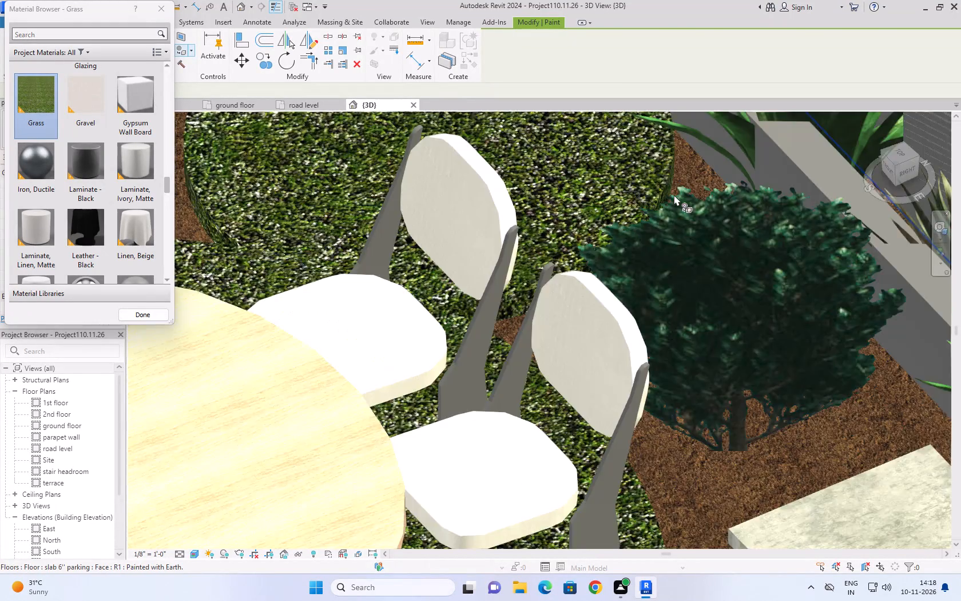
Paint both curved side faces of the circular slab beside the black oval slabs with Grass, and finish painting.
scroll(674, 195, "down", 11)
scroll(704, 292, "down", 3)
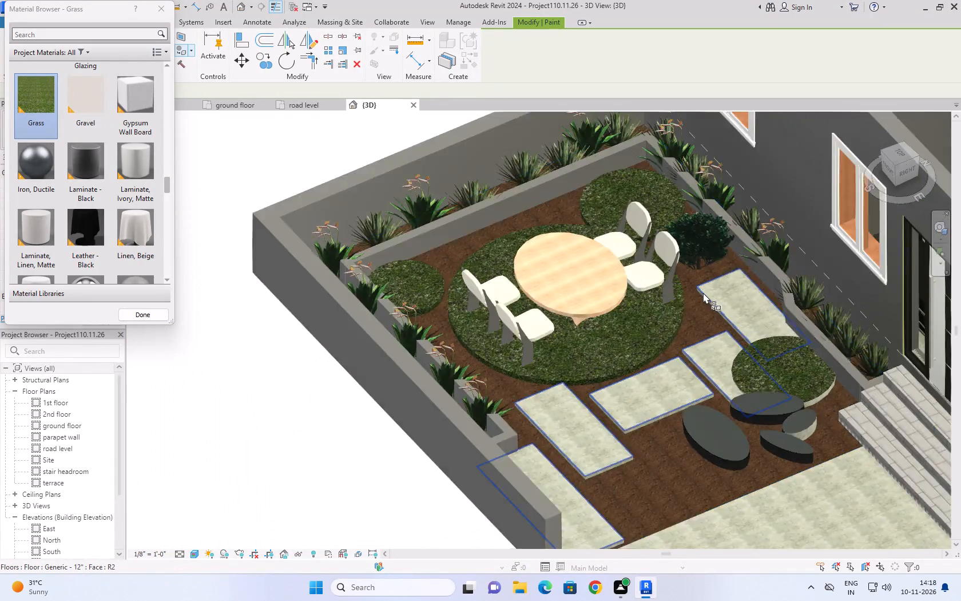
scroll(703, 292, "down", 1)
scroll(792, 377, "up", 10)
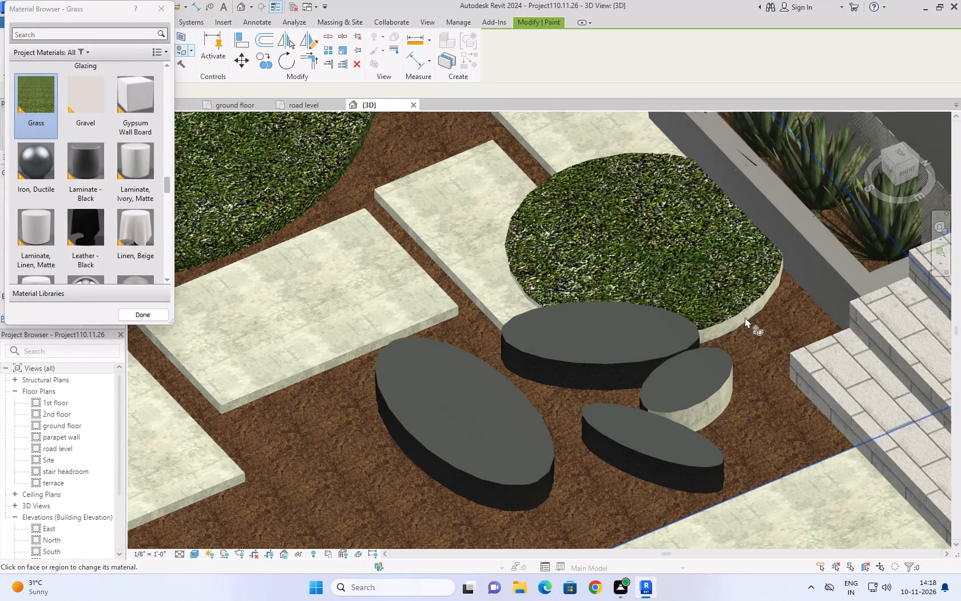
left_click(738, 321)
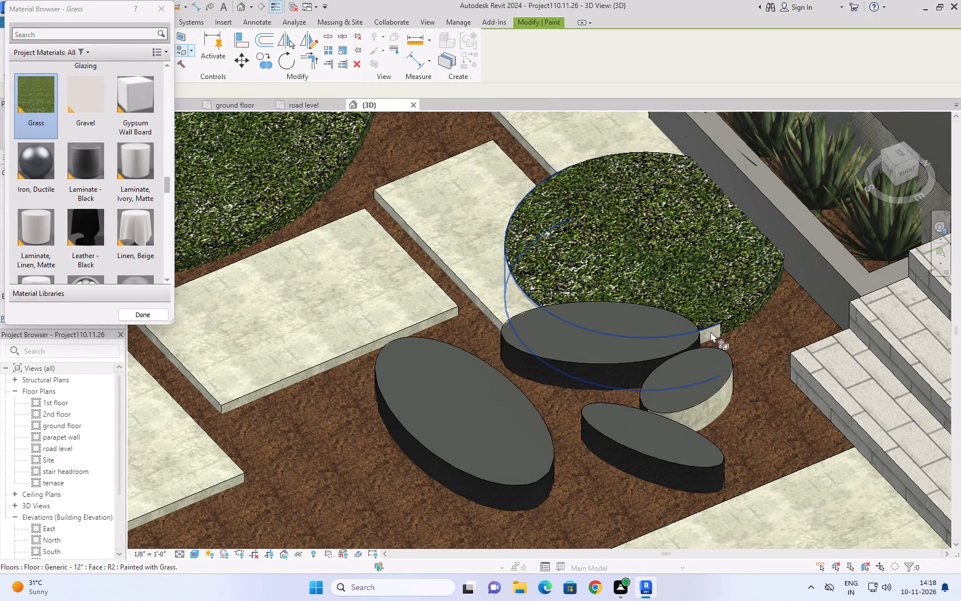
left_click(710, 331)
left_click(714, 331)
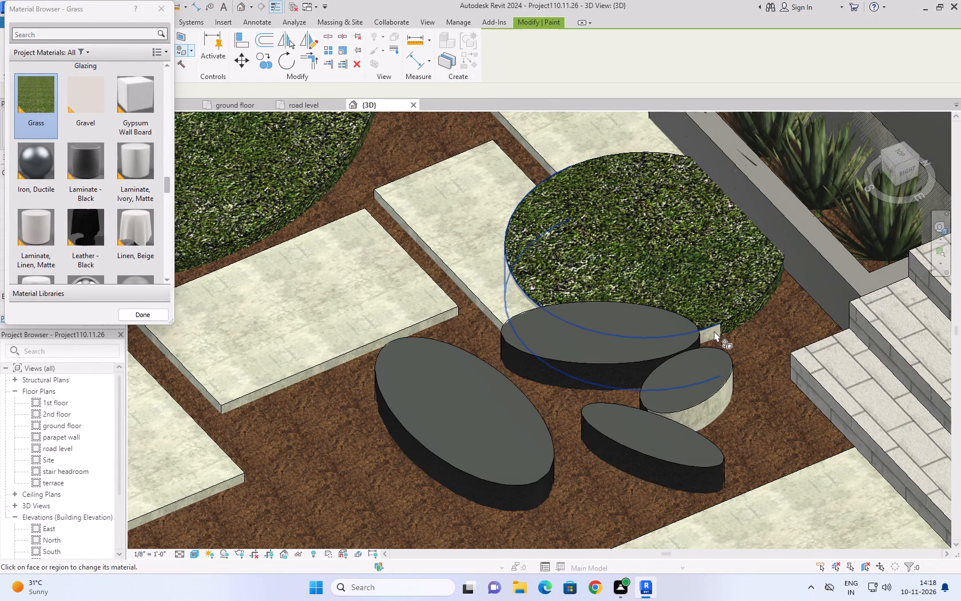
scroll(713, 311, "down", 9)
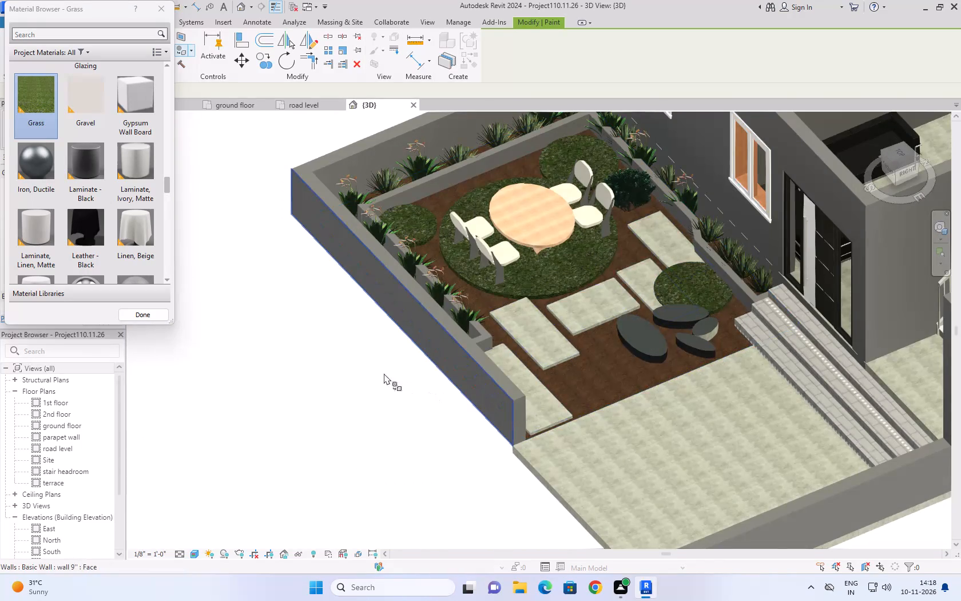
left_click(164, 6)
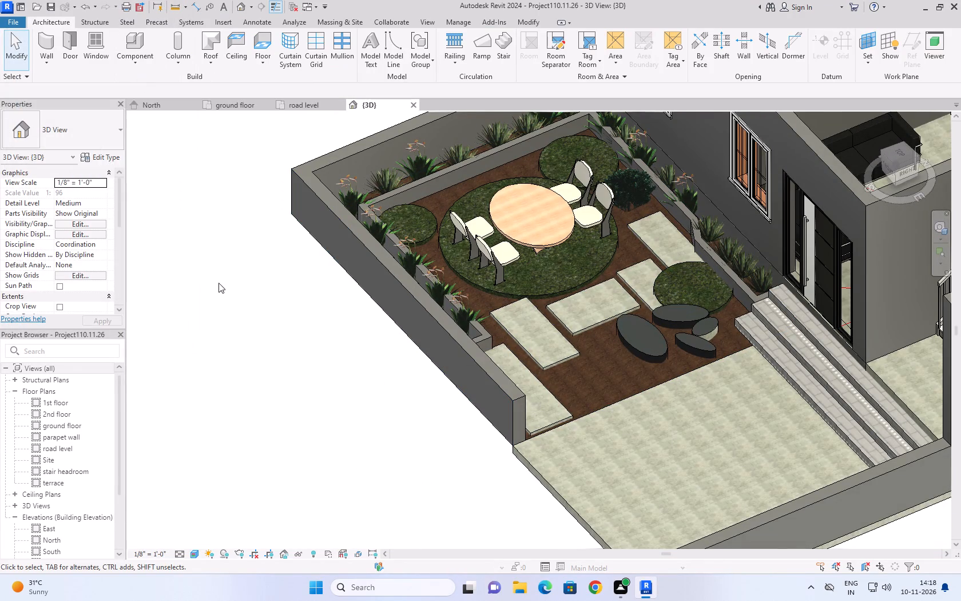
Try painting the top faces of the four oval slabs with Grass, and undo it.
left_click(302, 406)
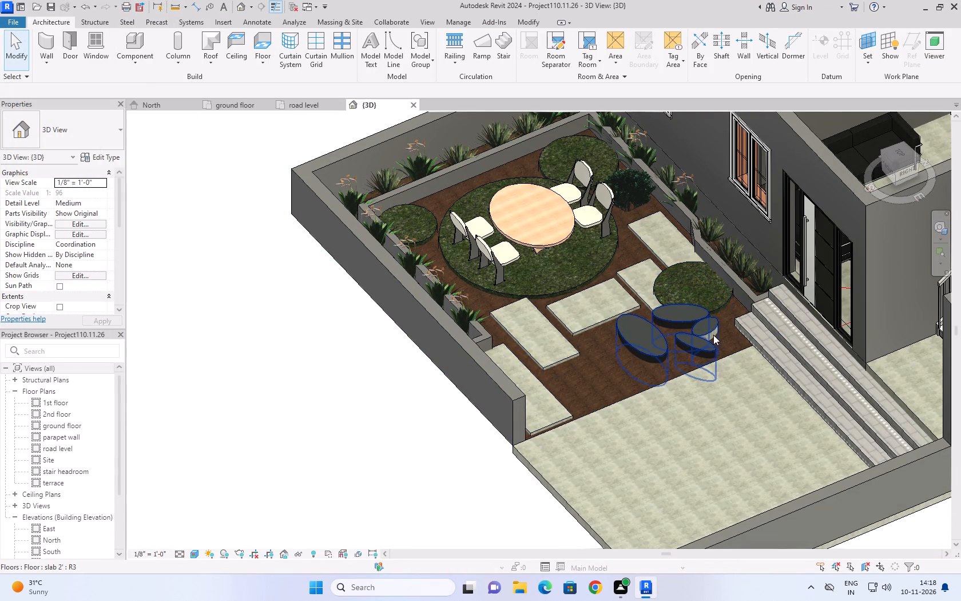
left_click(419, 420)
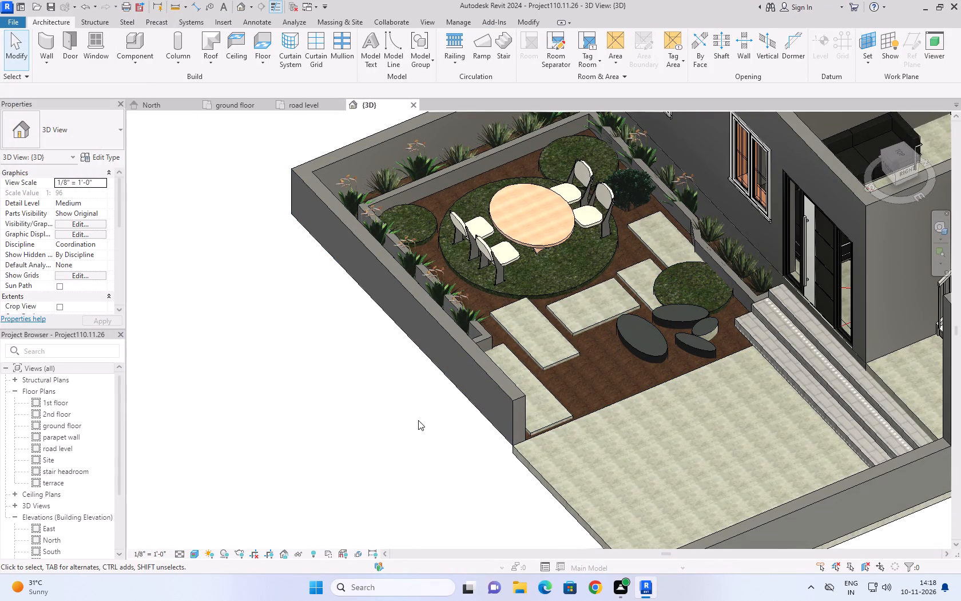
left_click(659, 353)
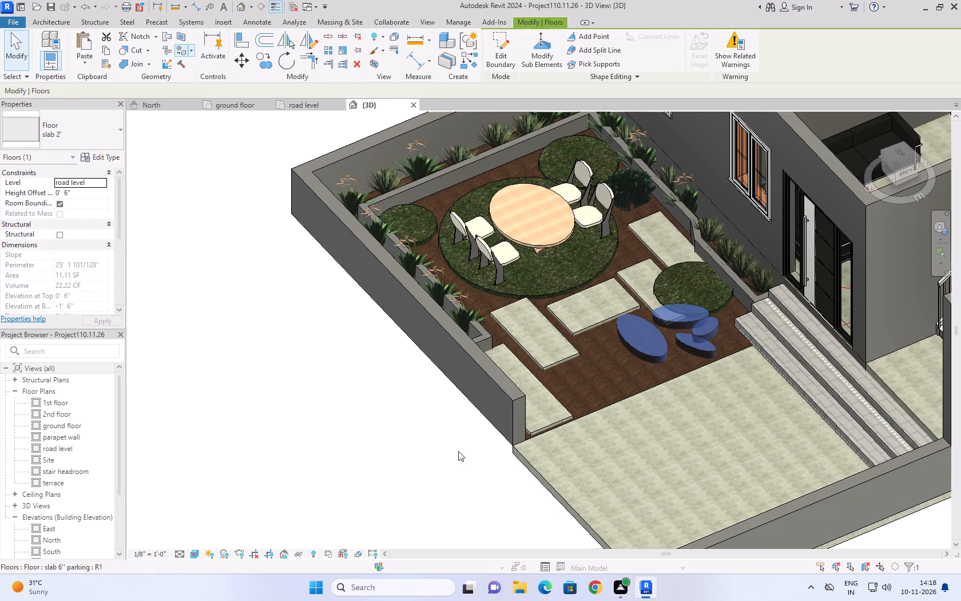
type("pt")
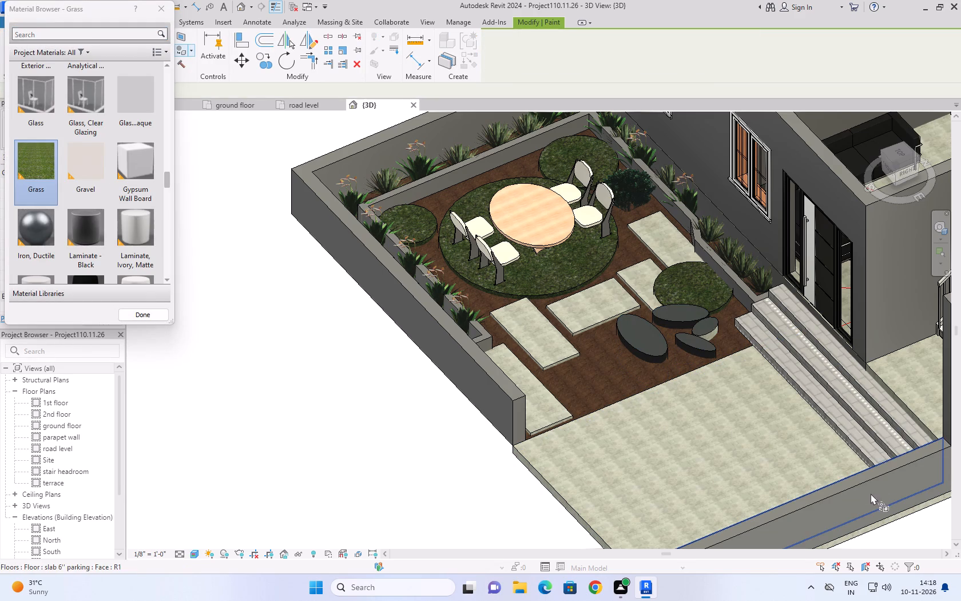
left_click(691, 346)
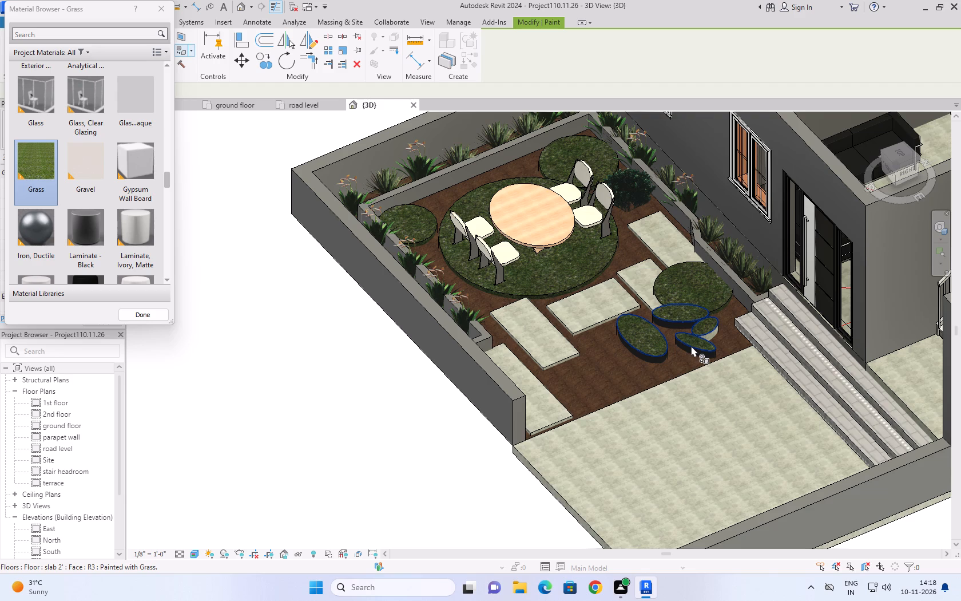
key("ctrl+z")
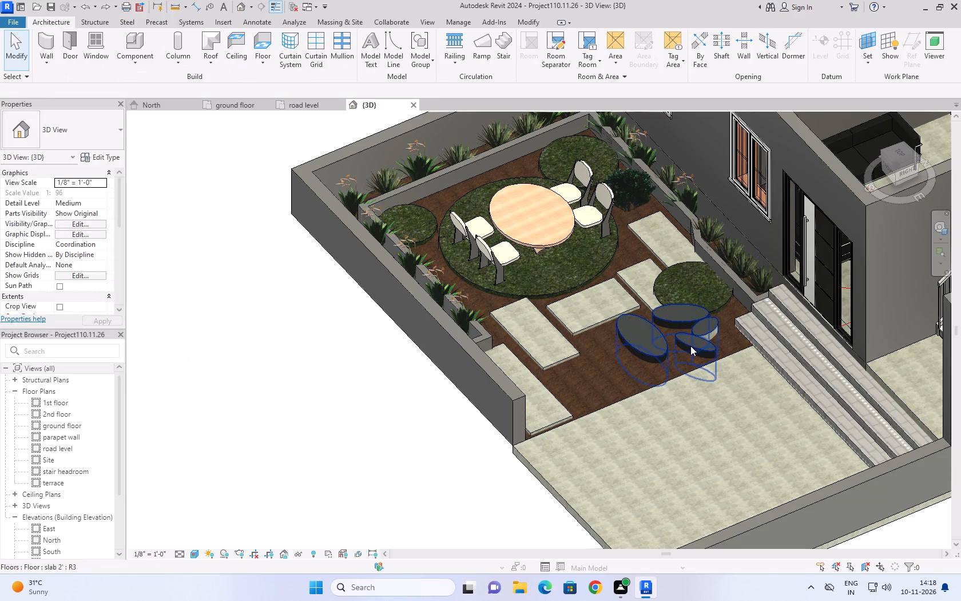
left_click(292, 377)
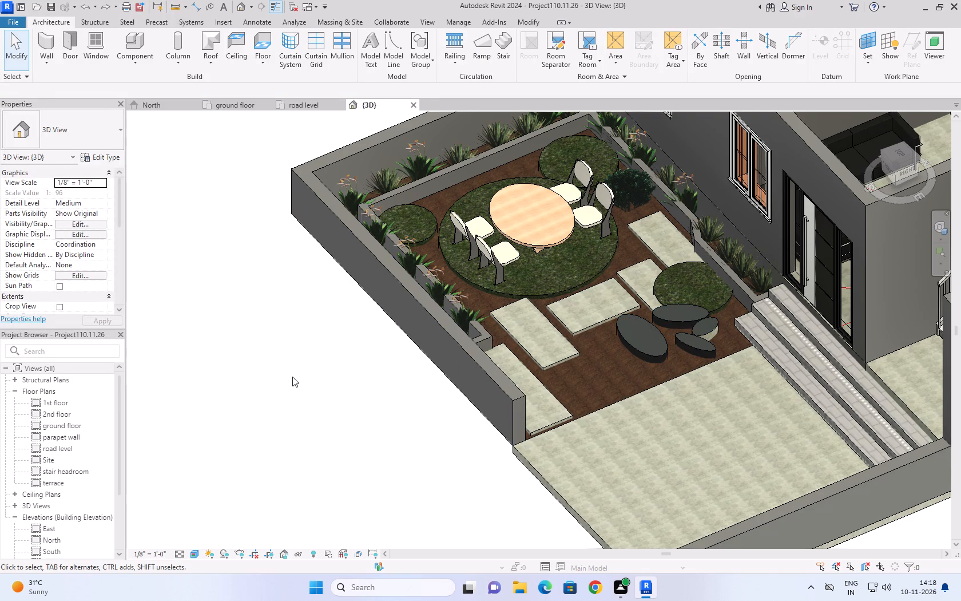
Paint the remaining light curved side of the smallest oval slab, nearest the entrance steps, with Leather - Black, and finish painting.
type("pt")
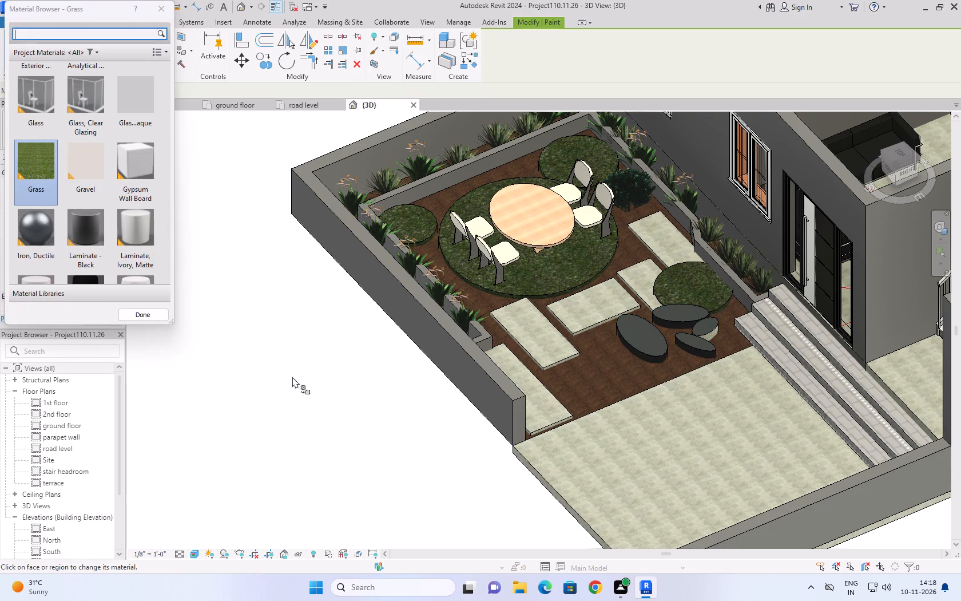
scroll(148, 244, "down", 6)
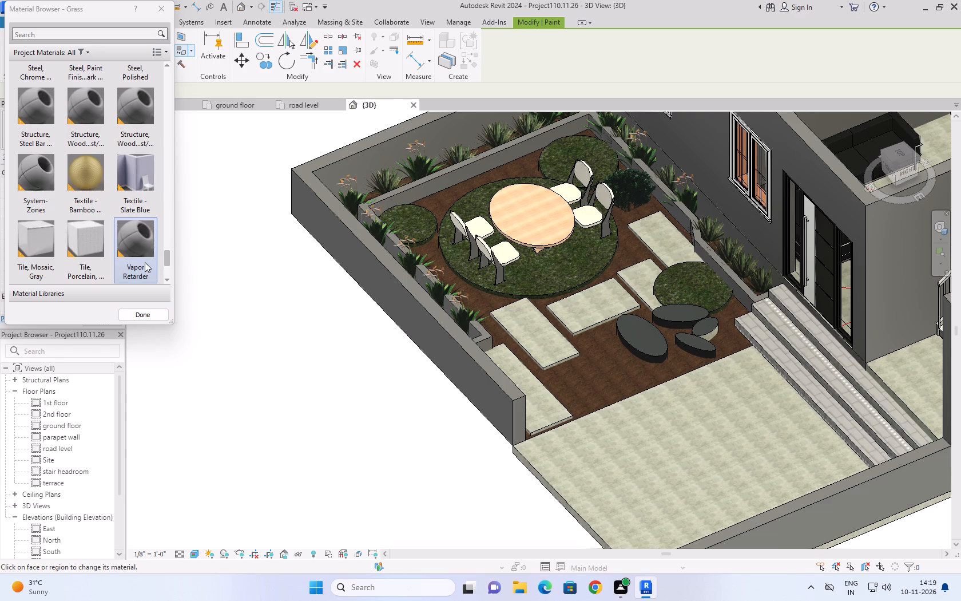
scroll(145, 262, "down", 3)
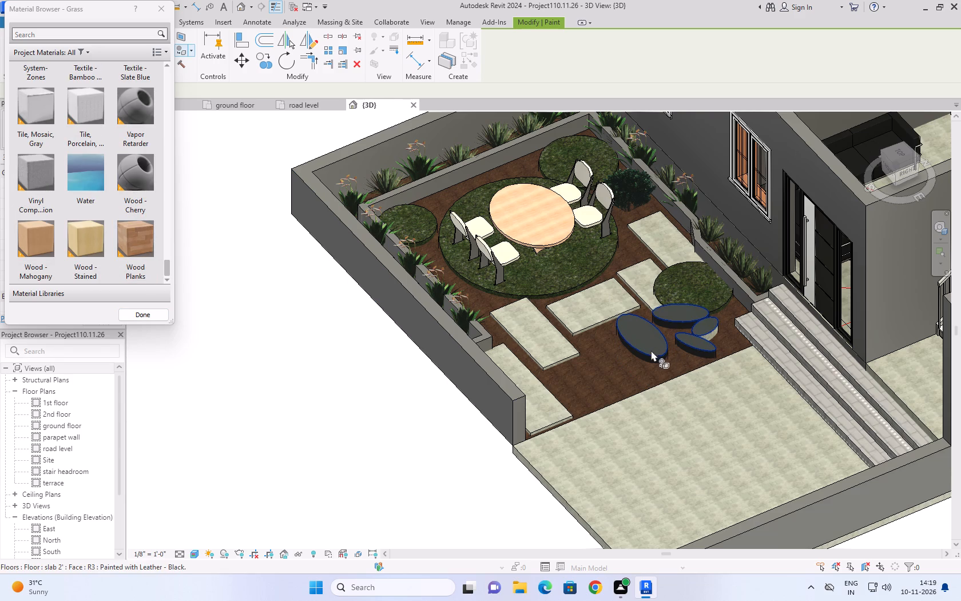
scroll(70, 228, "up", 2)
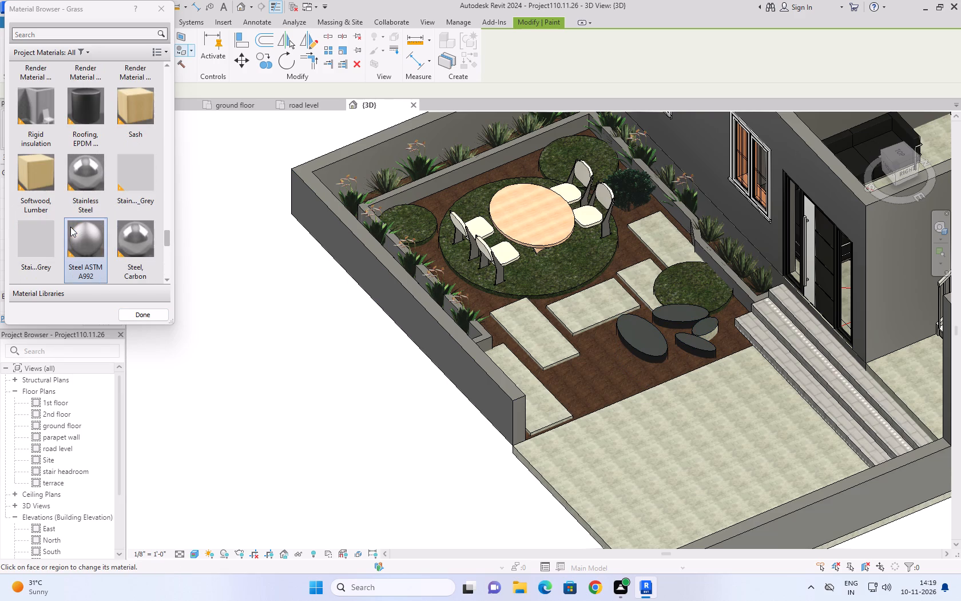
scroll(82, 218, "up", 1)
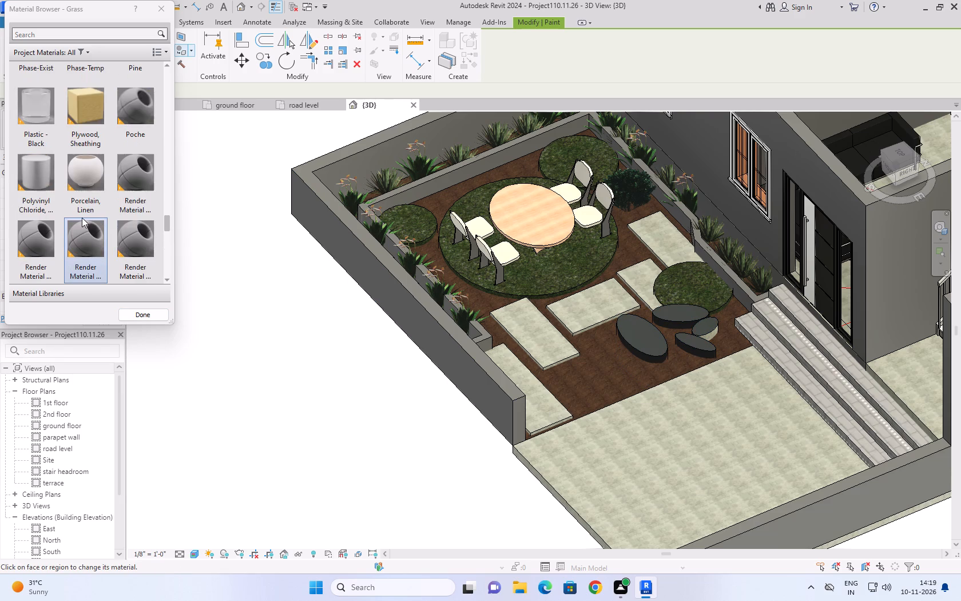
scroll(82, 218, "up", 2)
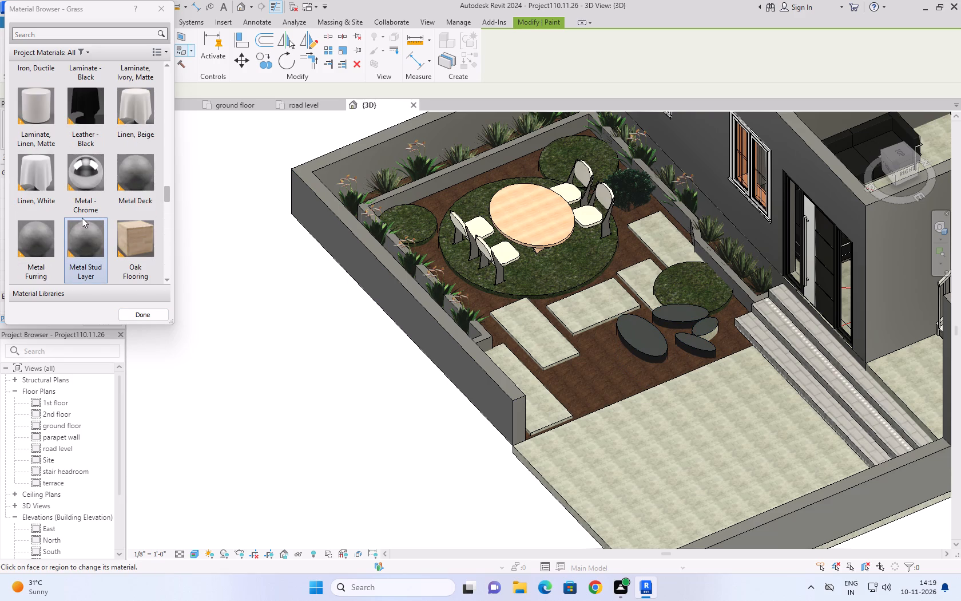
left_click(96, 123)
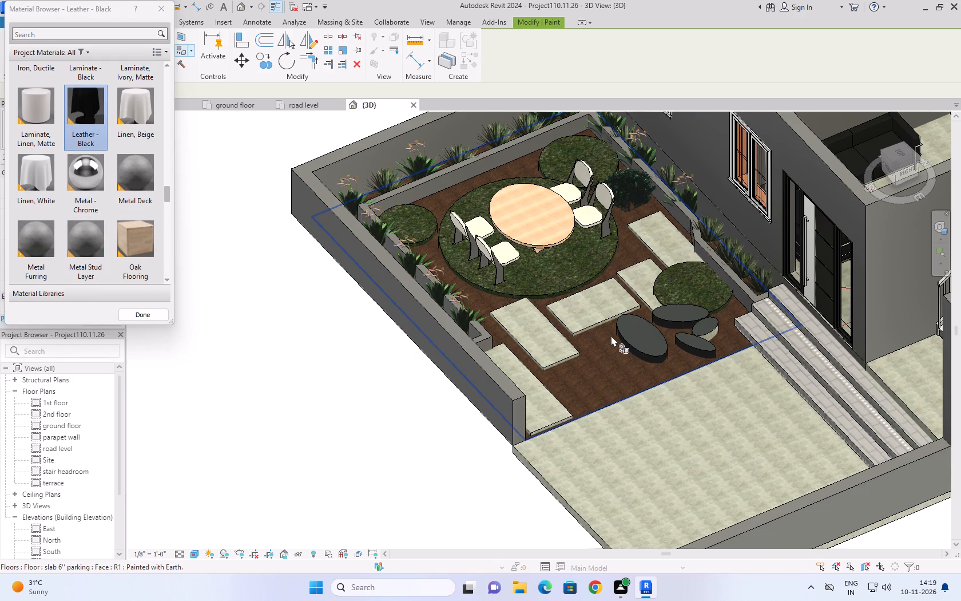
double_click(88, 104)
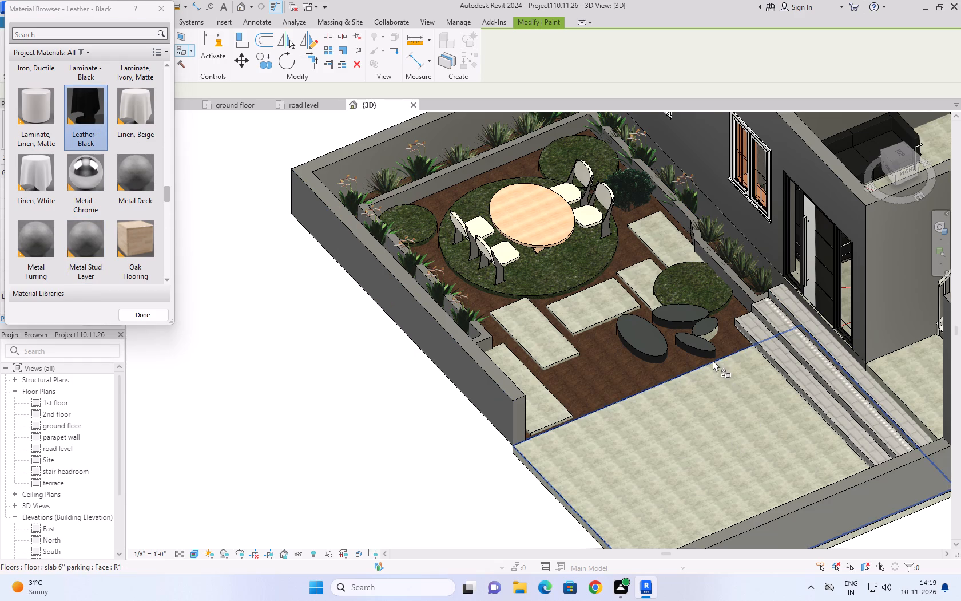
scroll(713, 359, "up", 8)
left_click(710, 286)
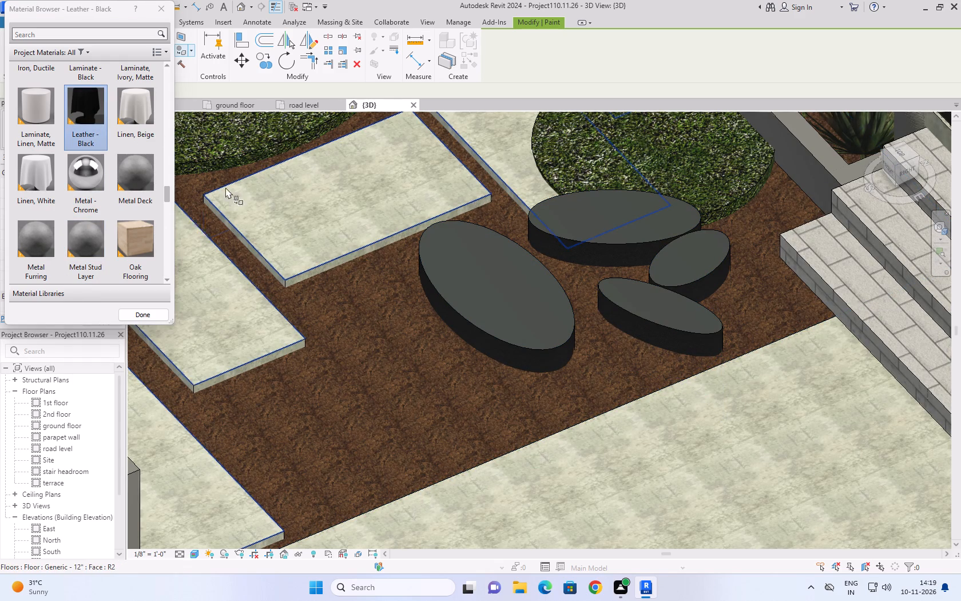
left_click(135, 313)
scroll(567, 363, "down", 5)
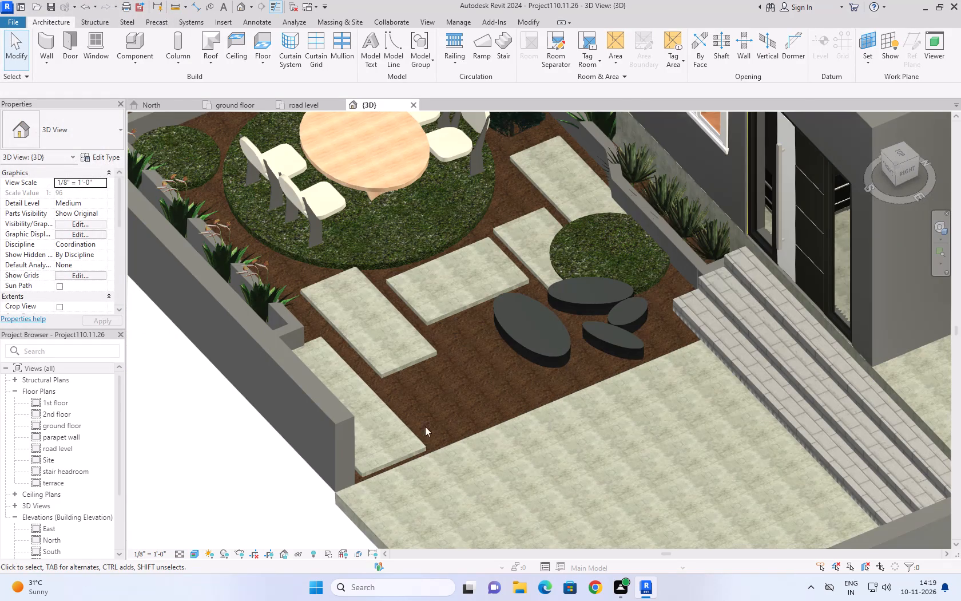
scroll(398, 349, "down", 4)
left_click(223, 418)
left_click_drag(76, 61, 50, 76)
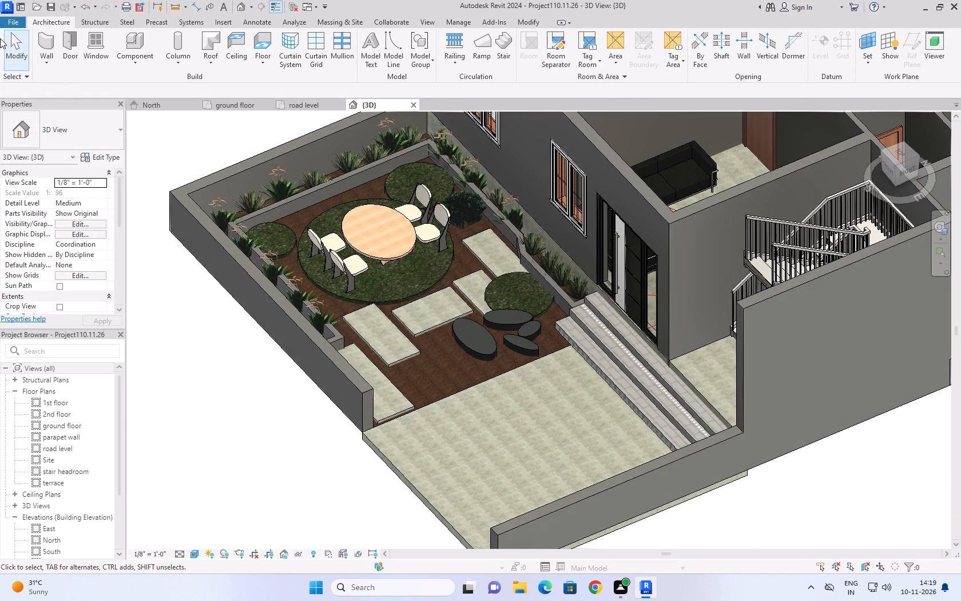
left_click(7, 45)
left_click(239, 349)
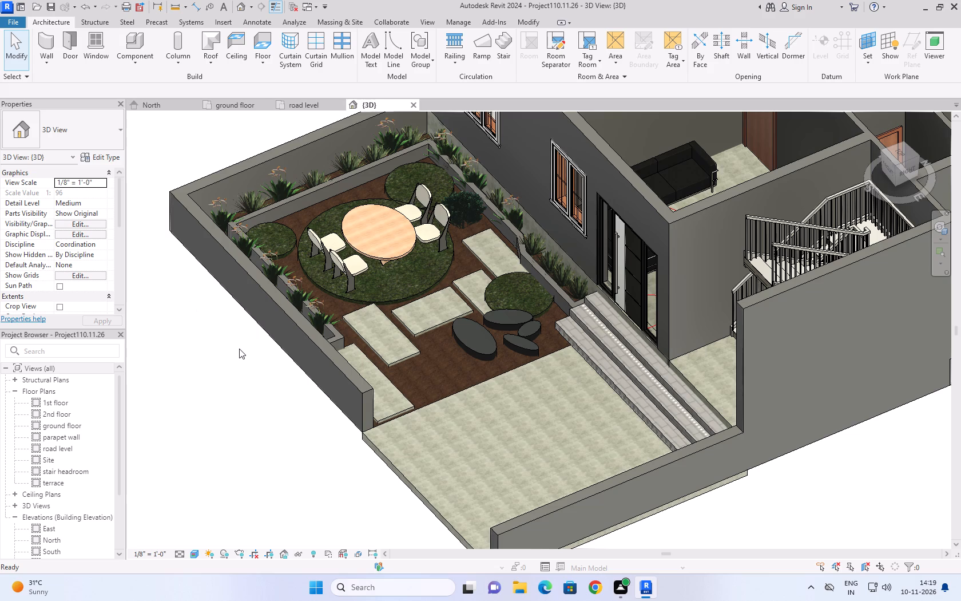
Save the project.
key("ctrl+s")
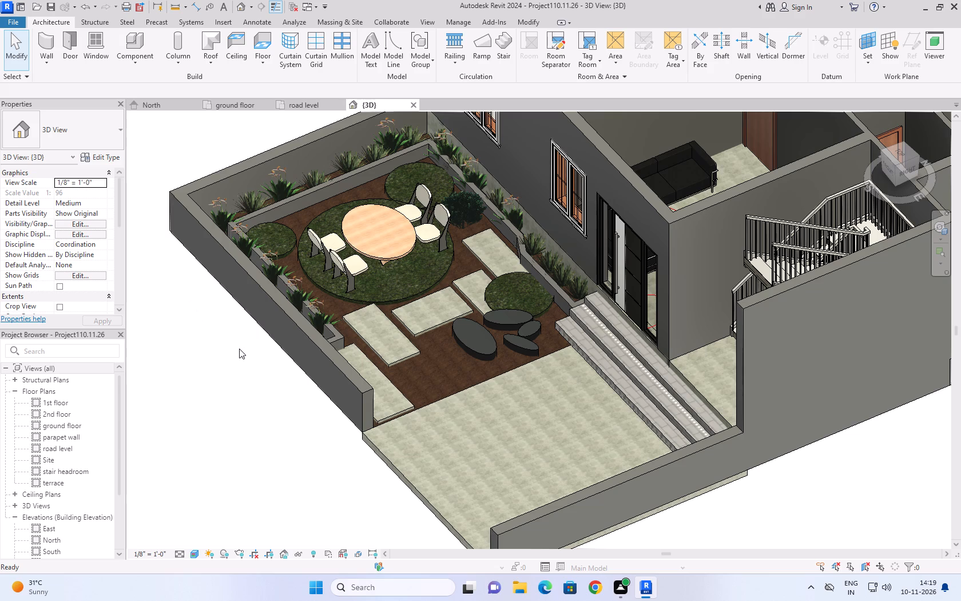
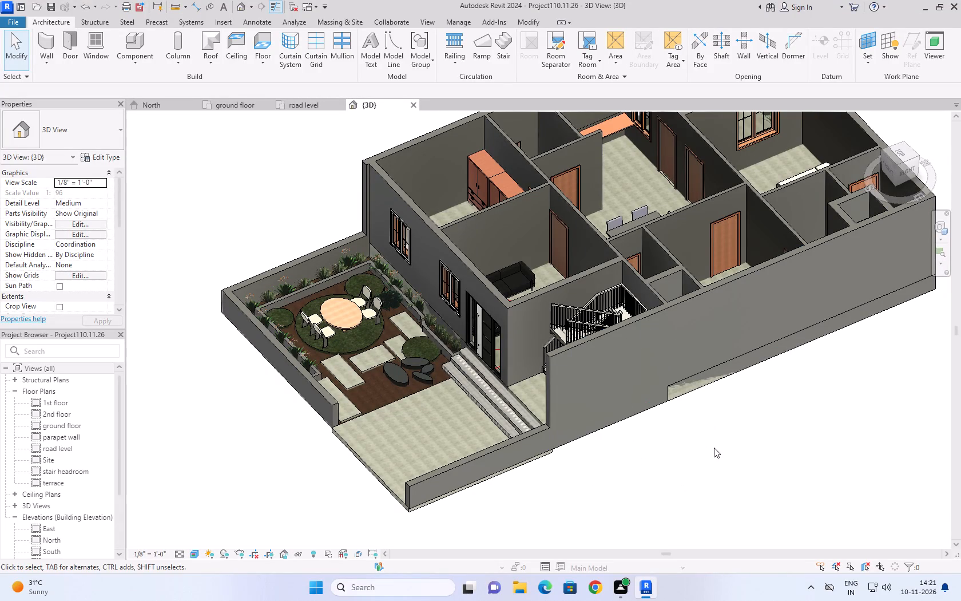
Set the unconnected height of the low boundary wall beside the paved forecourt and entrance steps to 5' 0".
scroll(714, 448, "down", 1)
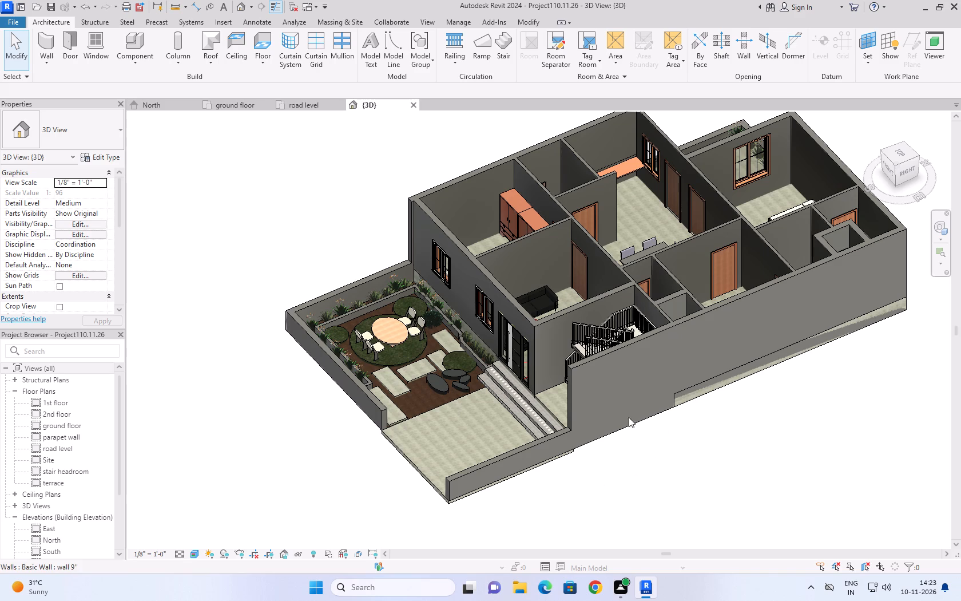
left_click(906, 169)
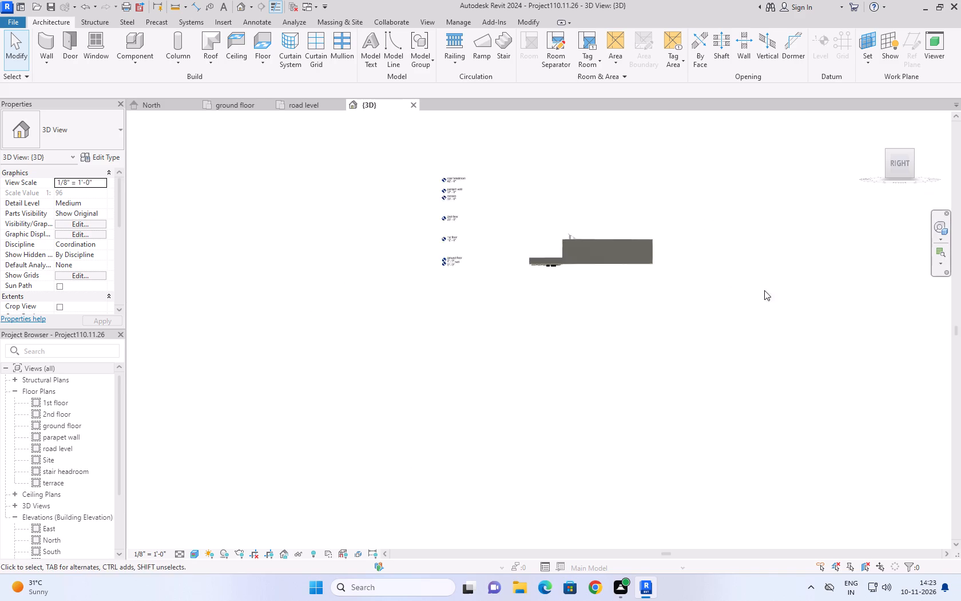
scroll(541, 343, "up", 7)
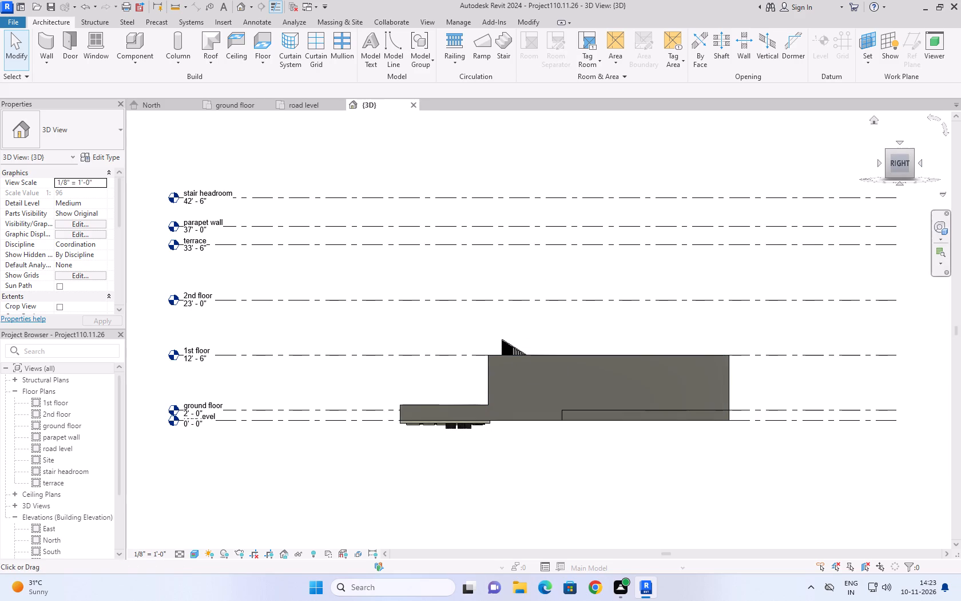
left_click(869, 120)
left_click(873, 121)
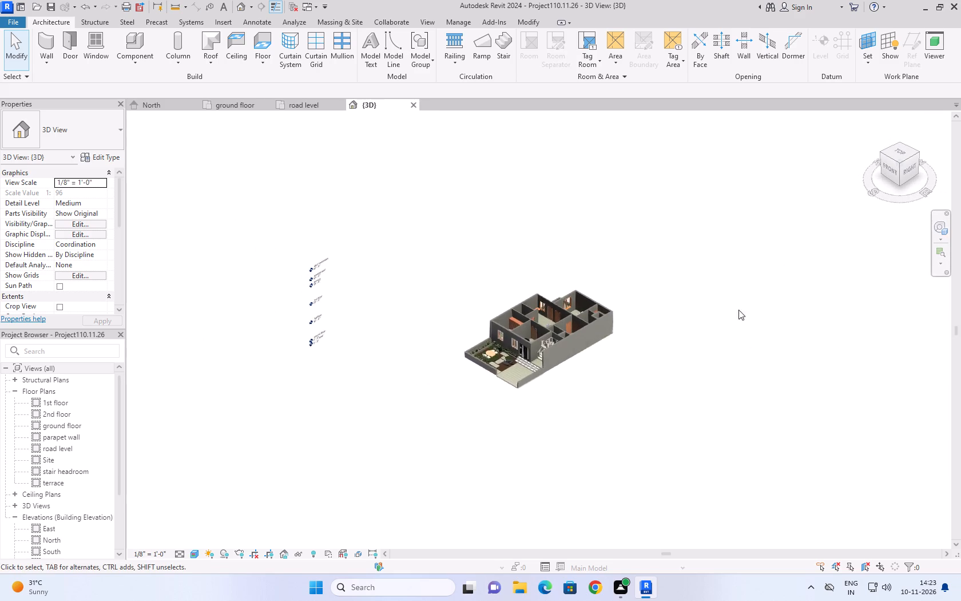
scroll(545, 385, "up", 8)
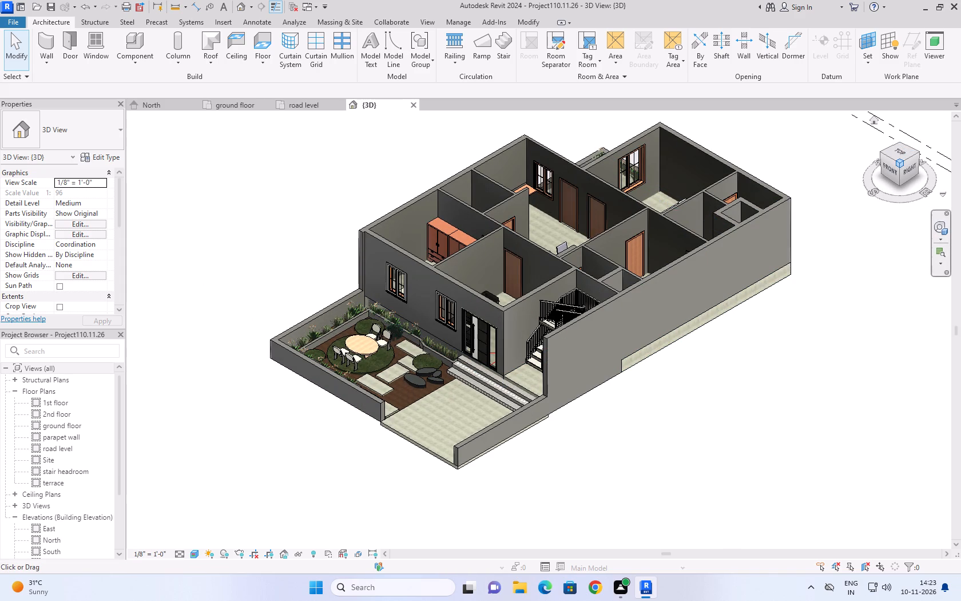
left_click(493, 421)
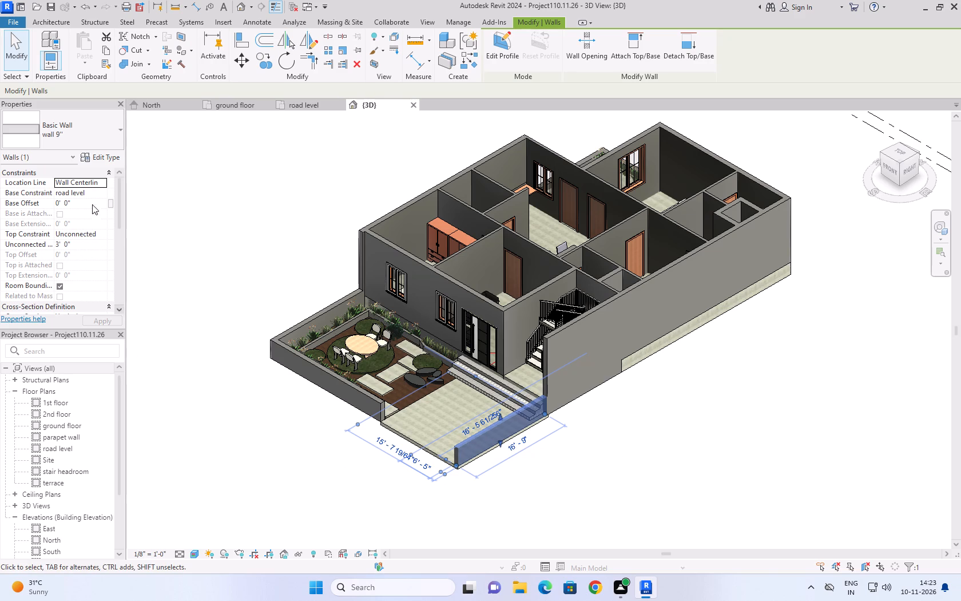
left_click(86, 244)
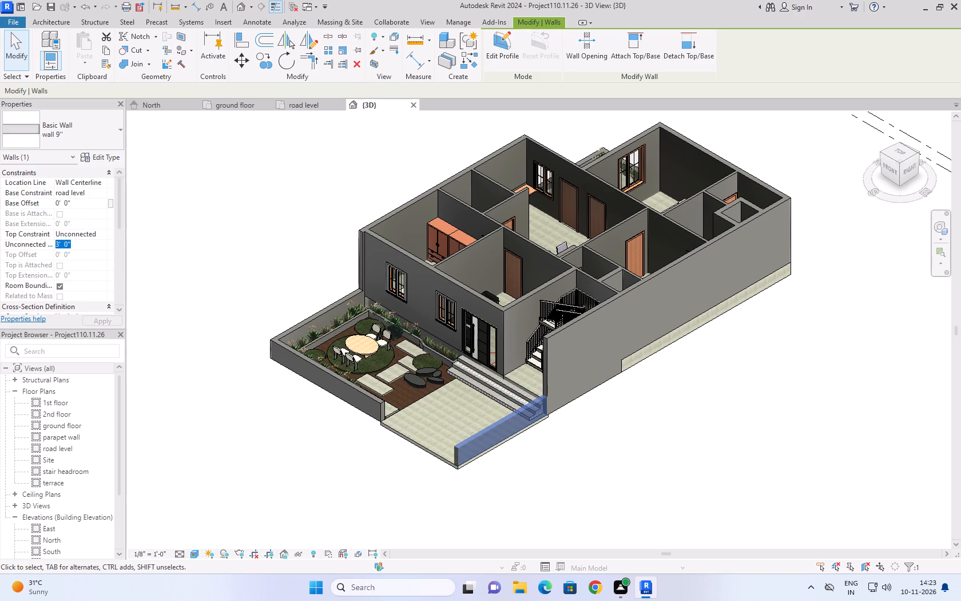
key("5")
key("apostrophe")
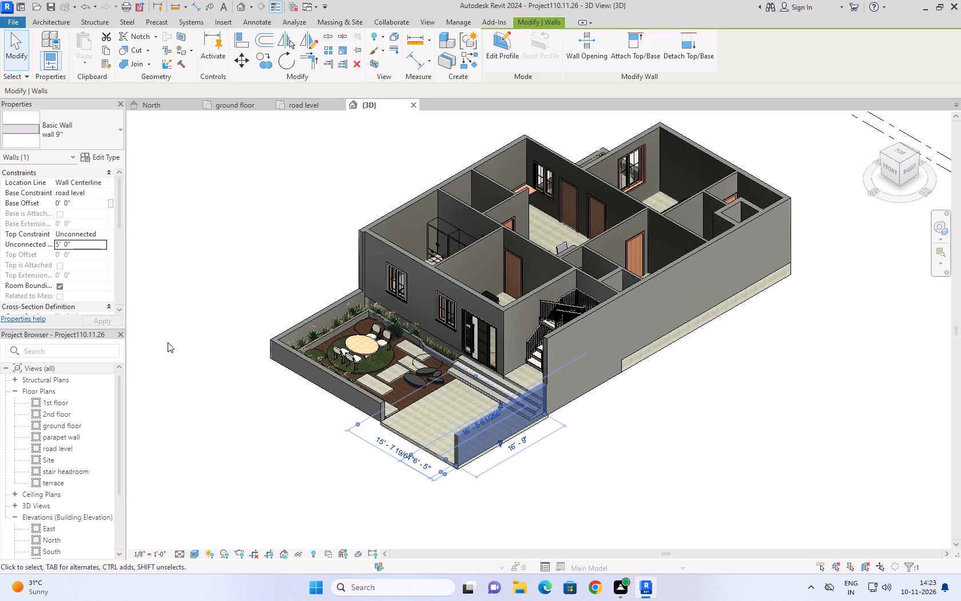
left_click(176, 300)
left_click(367, 476)
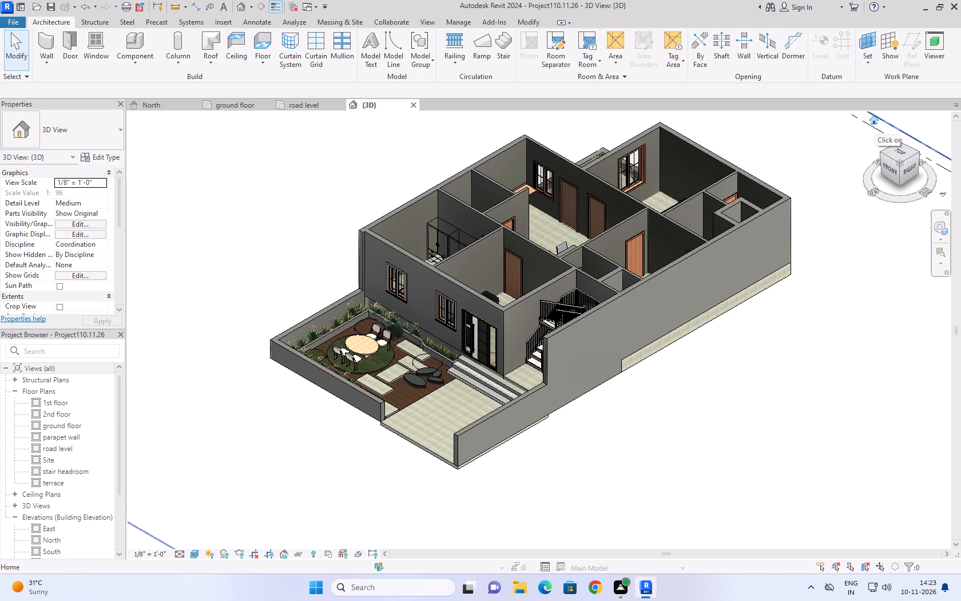
In the right-side 3D view, start an in-place model in the Casework category, accepting the default name.
left_click_drag(874, 119, 873, 233)
left_click(873, 234)
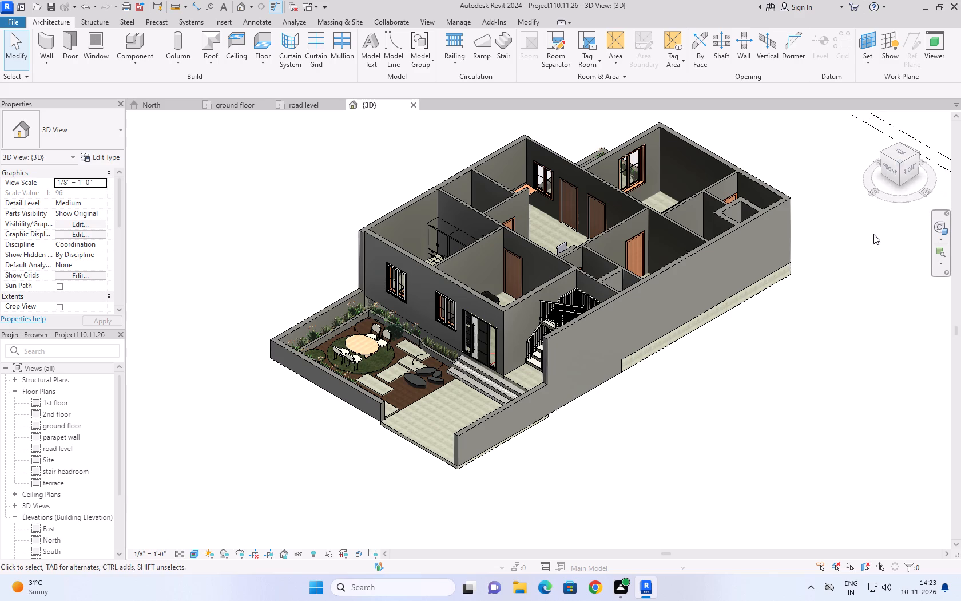
left_click(903, 169)
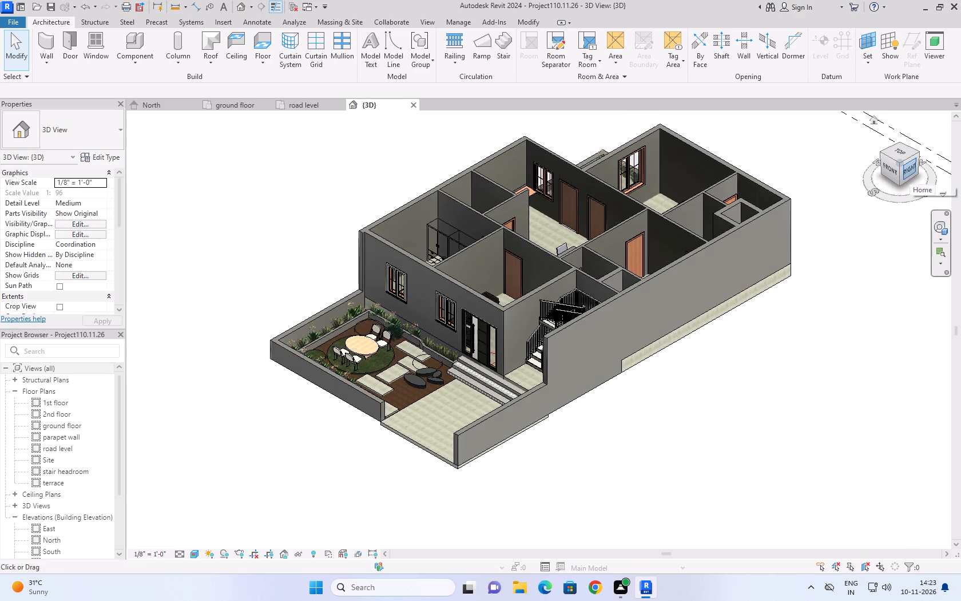
left_click(910, 169)
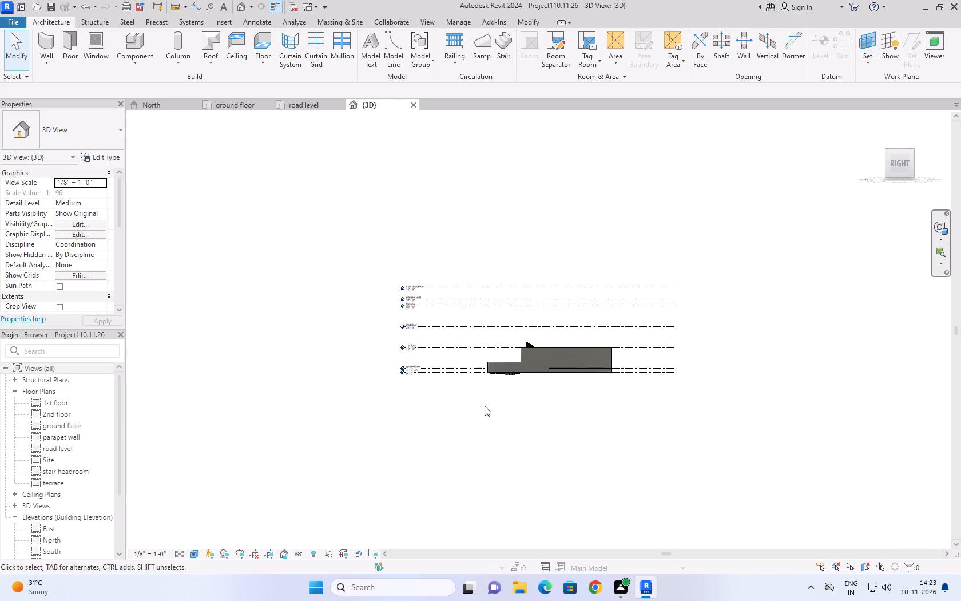
scroll(480, 358, "up", 4)
scroll(543, 394, "up", 10)
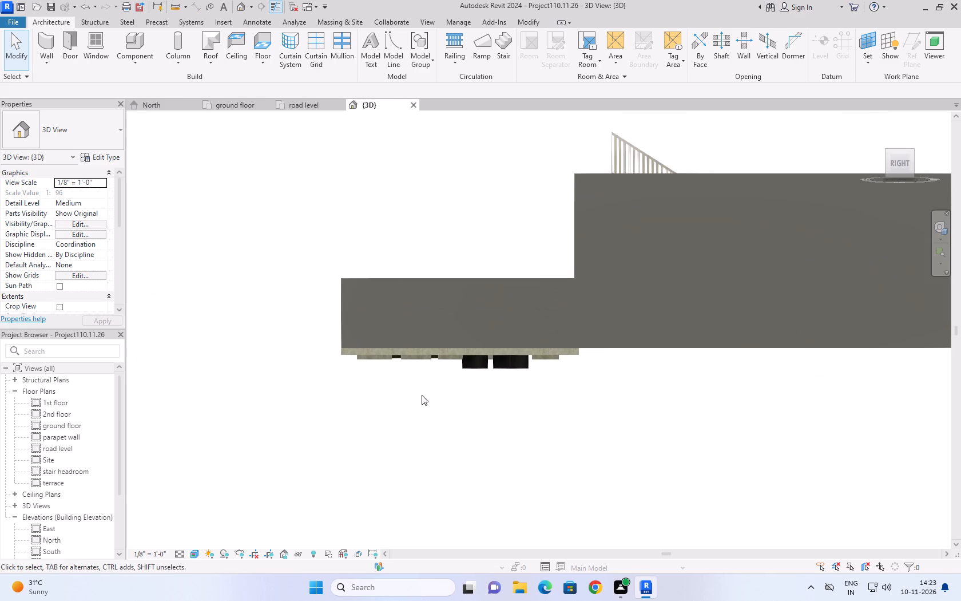
left_click(462, 369)
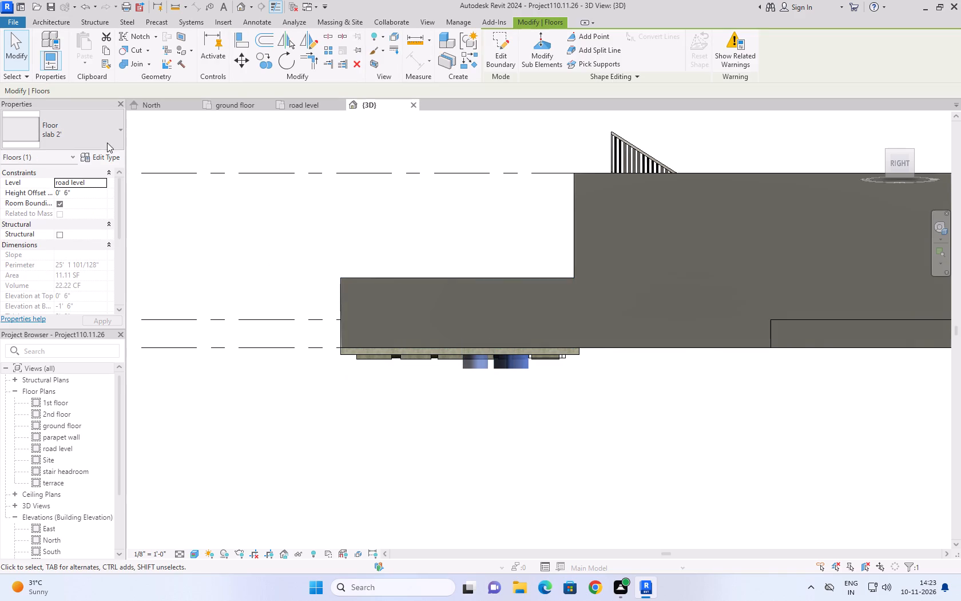
left_click(348, 441)
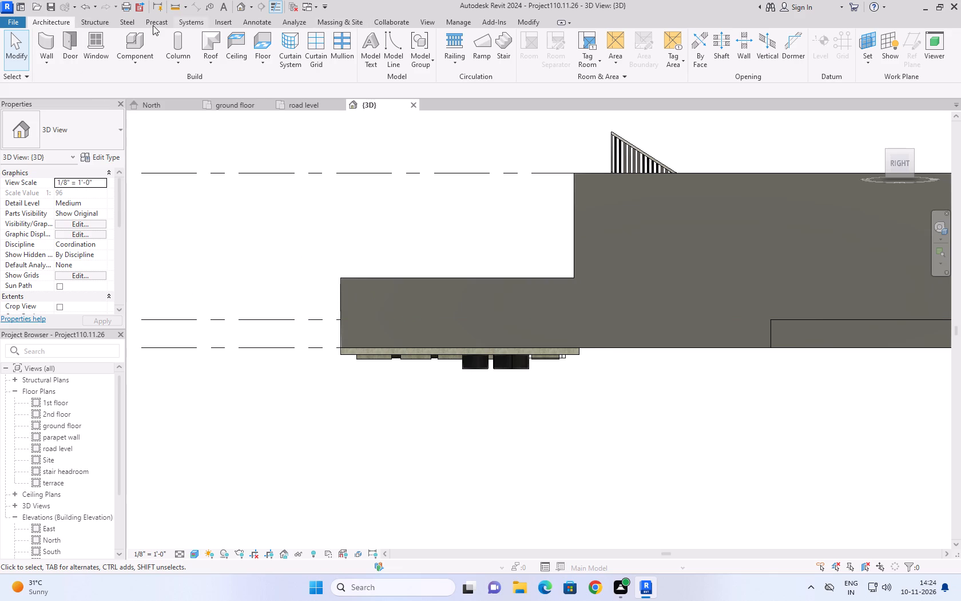
left_click(139, 65)
left_click(147, 110)
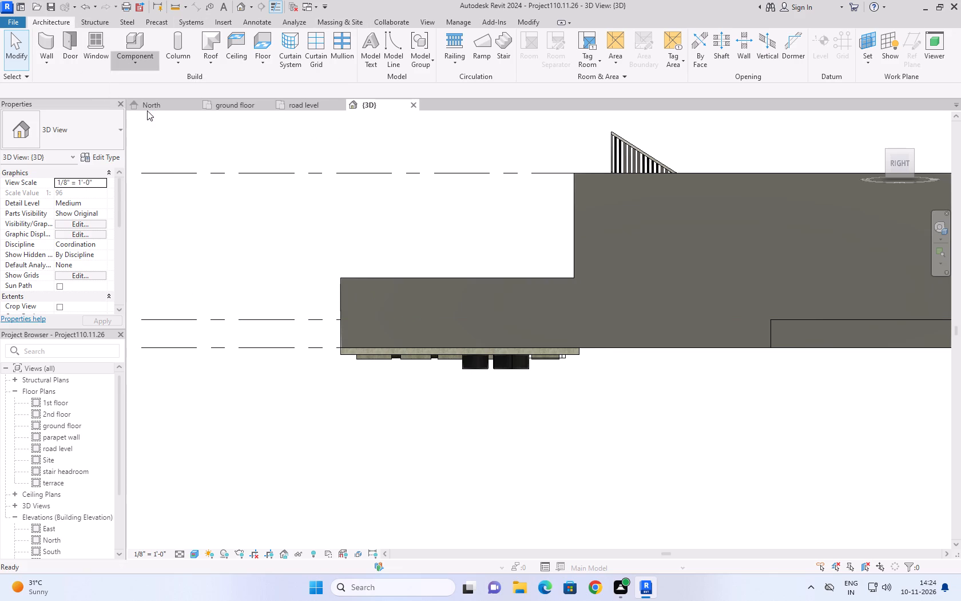
left_click(429, 249)
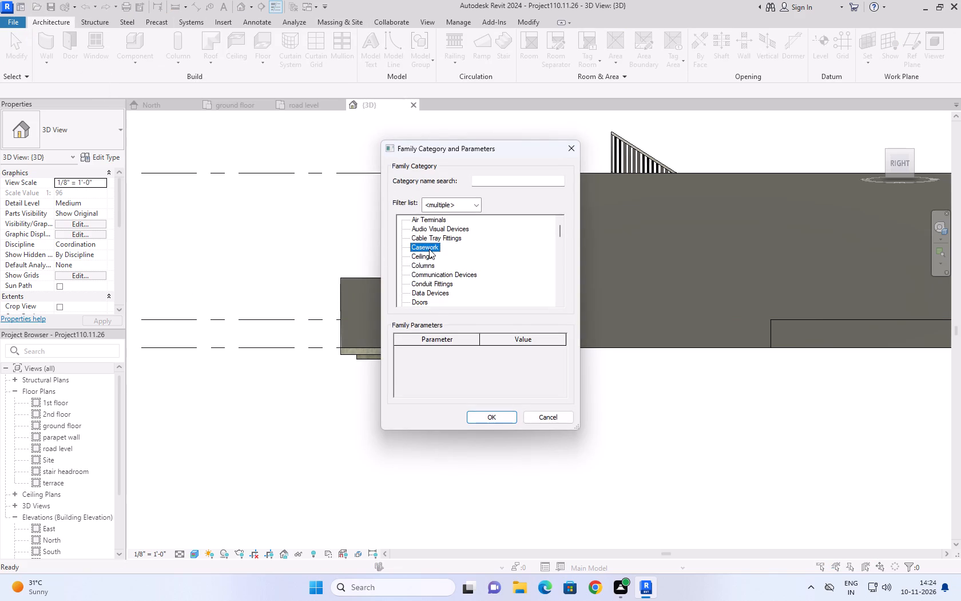
left_click(474, 420)
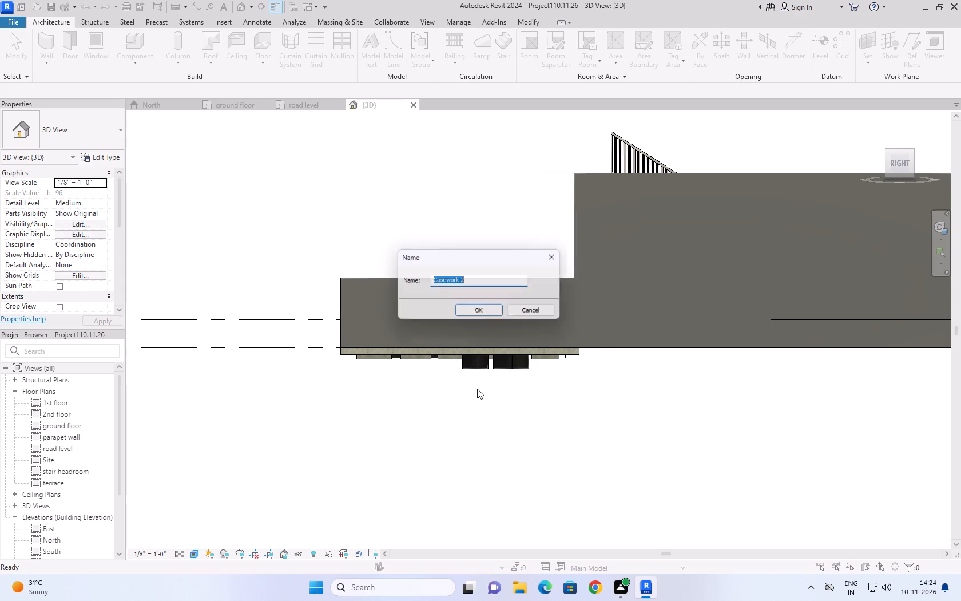
left_click(476, 313)
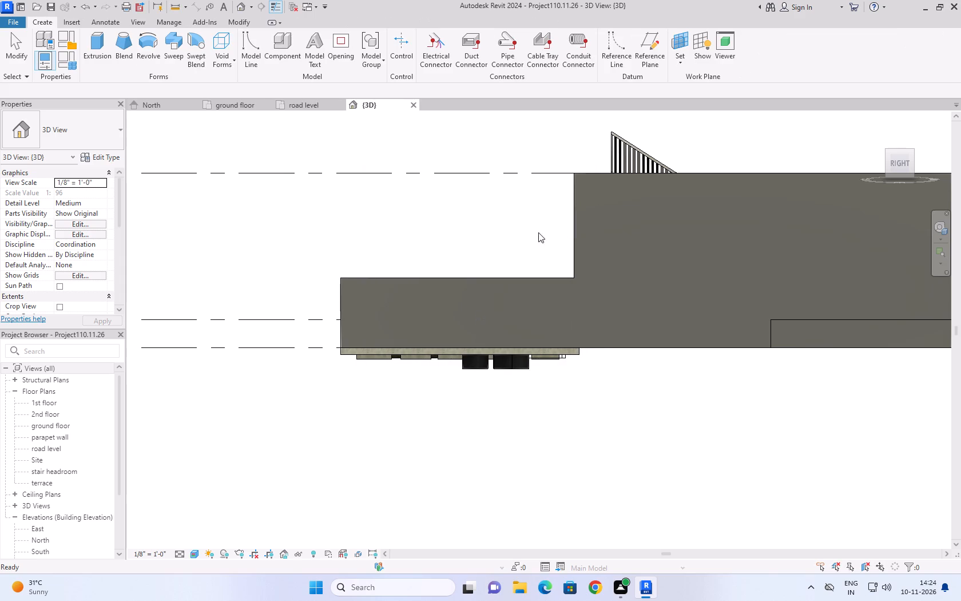
Set the work plane by picking the outer face of the 5' boundary wall.
left_click(681, 39)
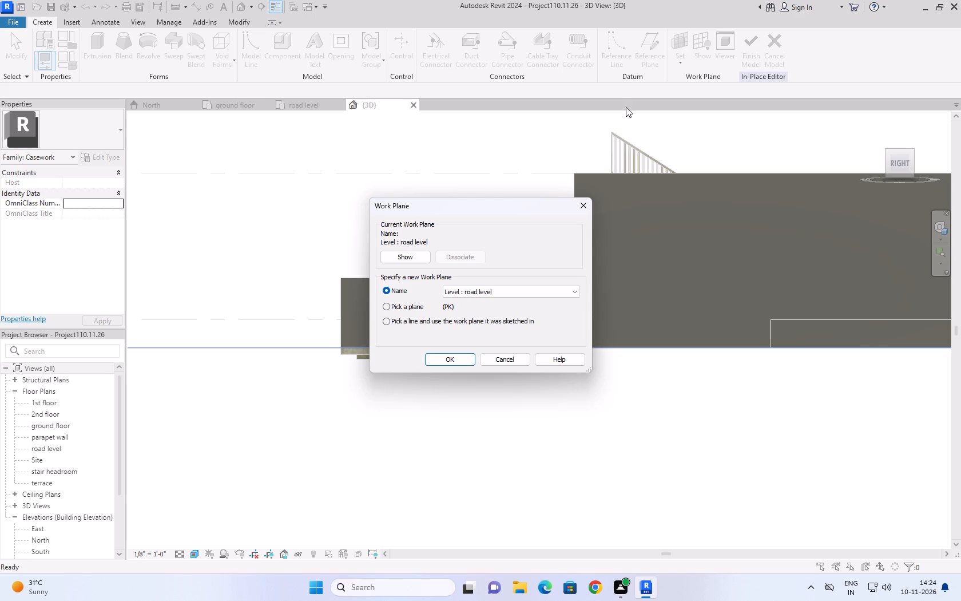
left_click(403, 305)
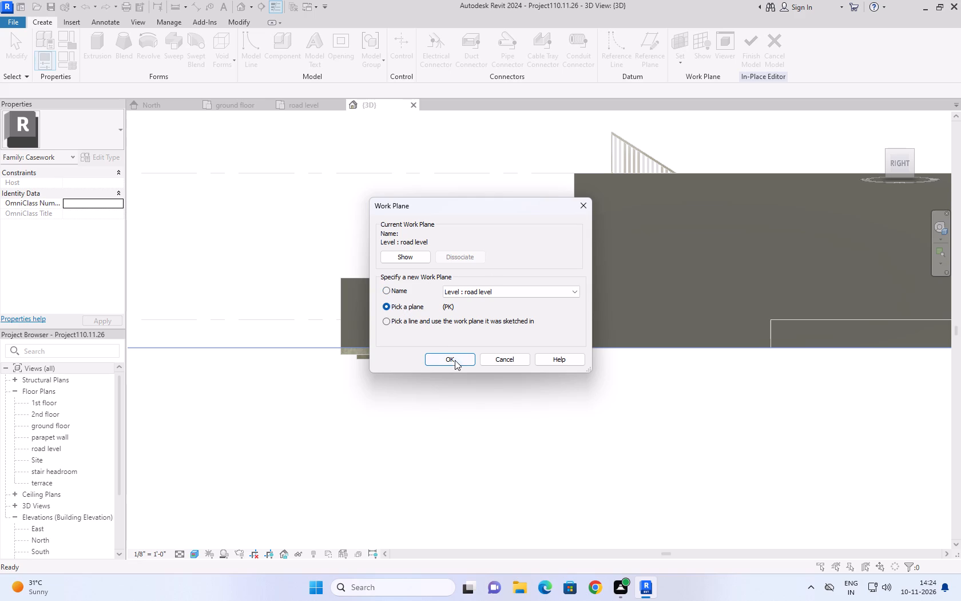
left_click(455, 360)
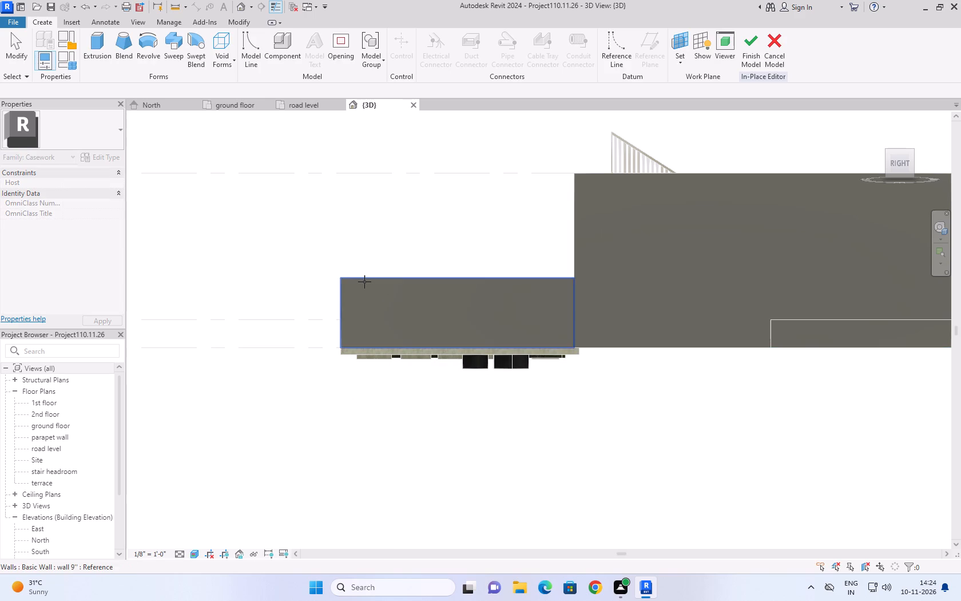
left_click(364, 282)
Start an Extrusion and sketch a rectangle about 1' 4" wide just inside the boundary wall's upper front corner.
left_click(100, 56)
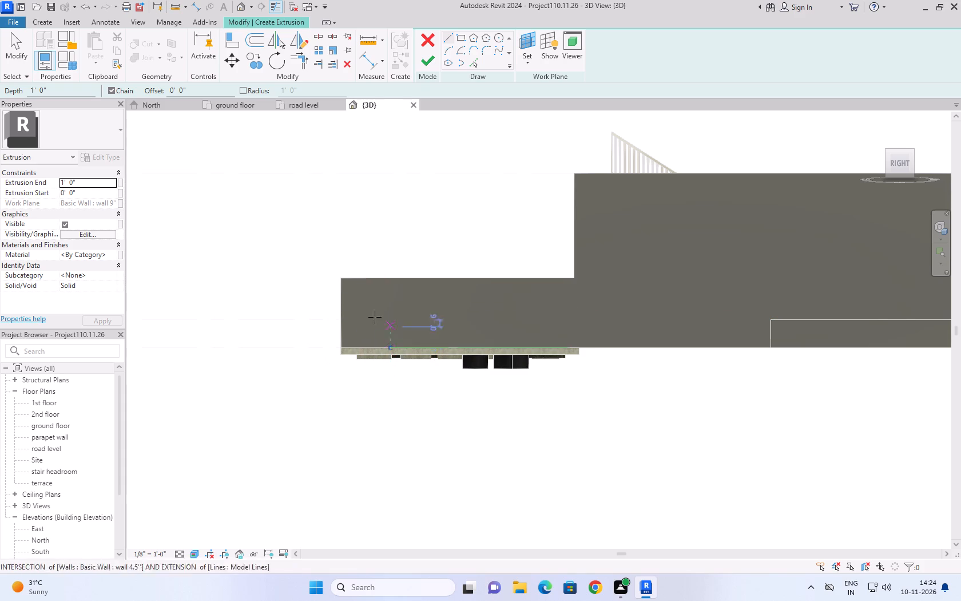
scroll(337, 326, "up", 4)
scroll(356, 382, "up", 2)
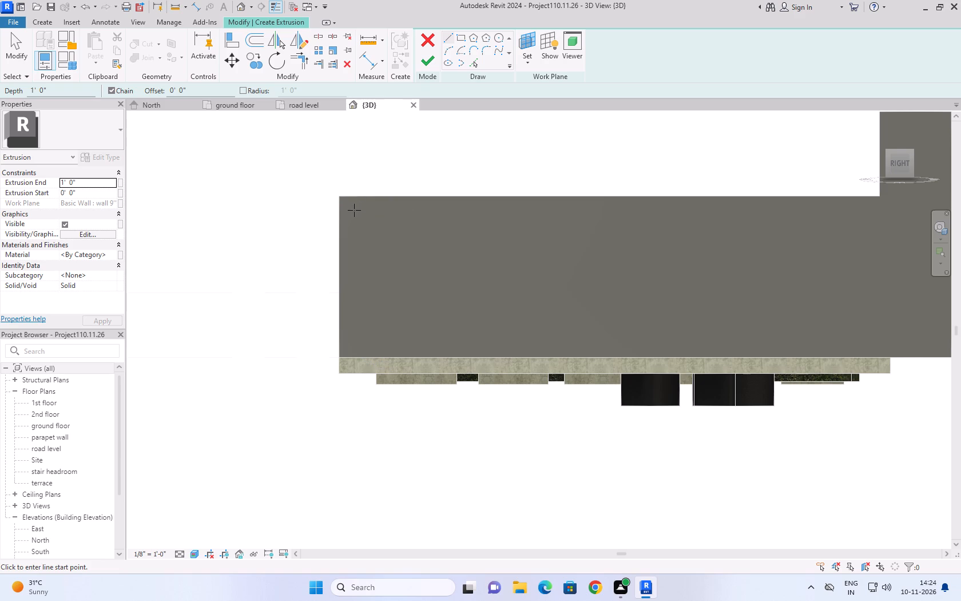
left_click(351, 213)
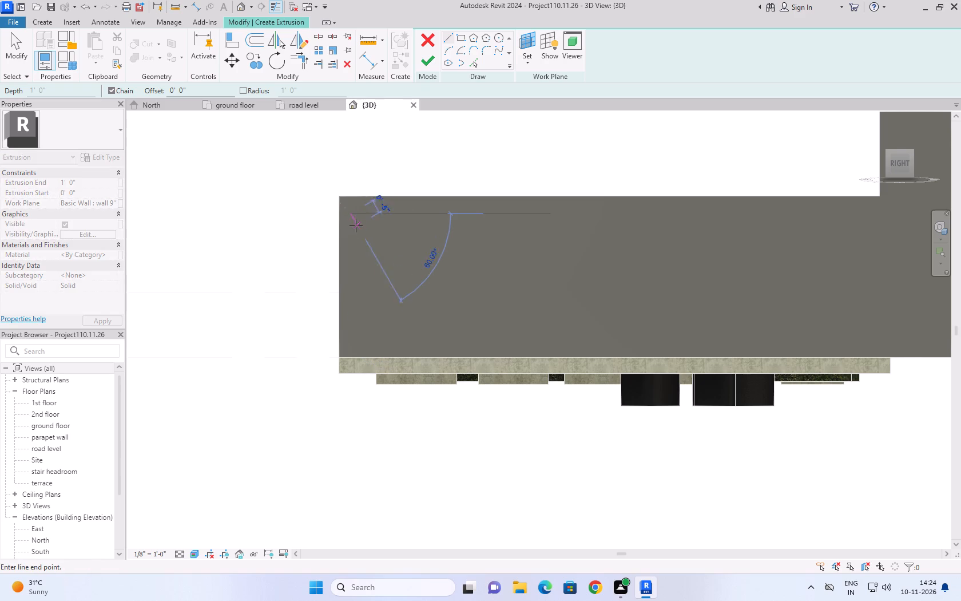
left_click(459, 38)
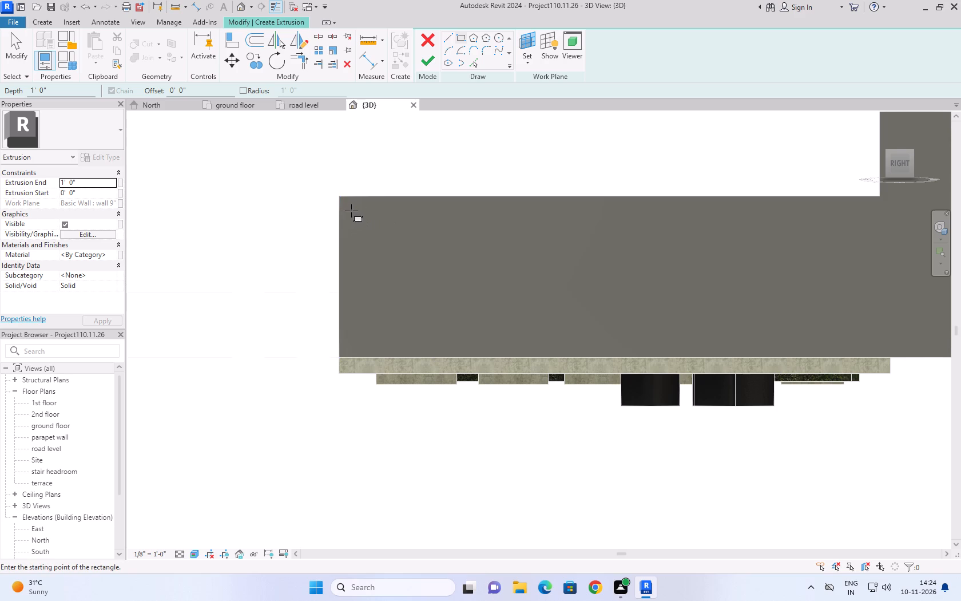
left_click(351, 211)
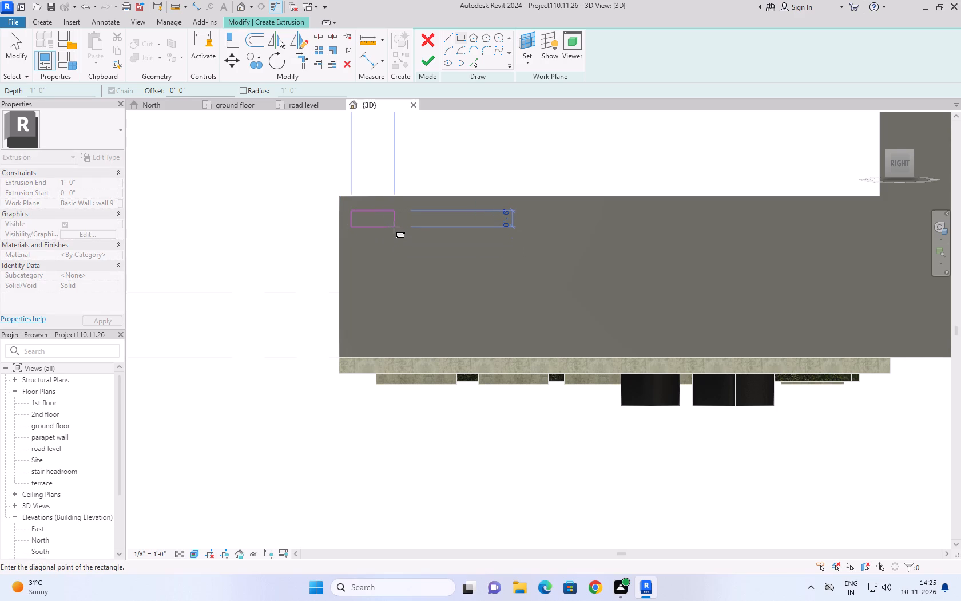
left_click(394, 227)
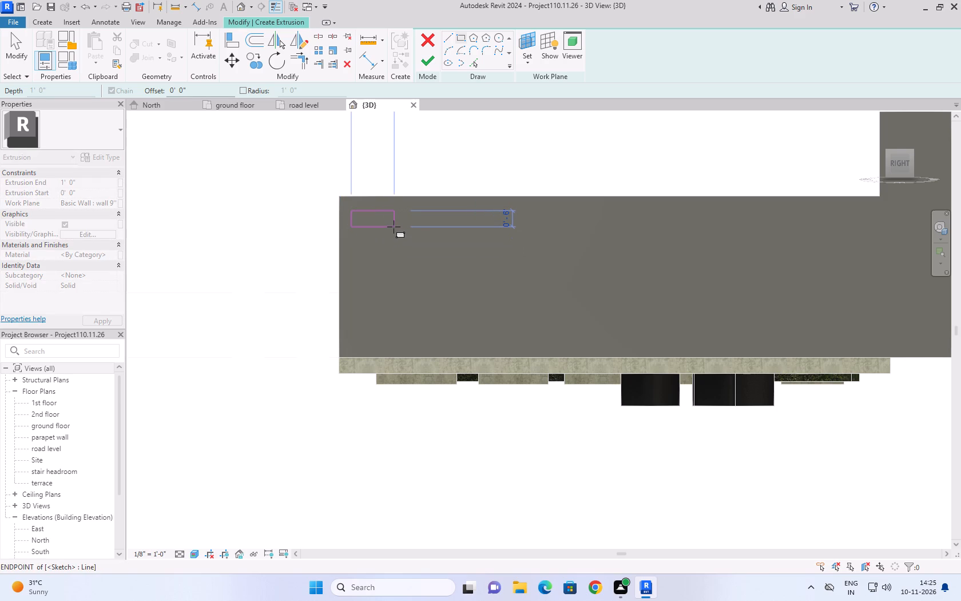
Sketch two more rectangles stacked below the first, about 1' 0" by 6" and 1' 0" by 4", aligned to its front edge.
left_click(350, 235)
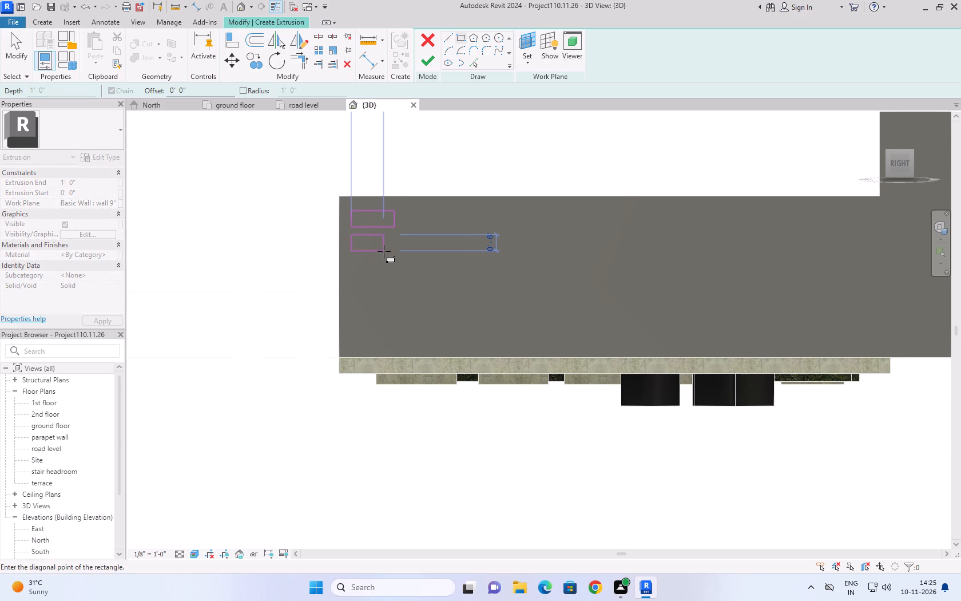
scroll(384, 251, "down", 2)
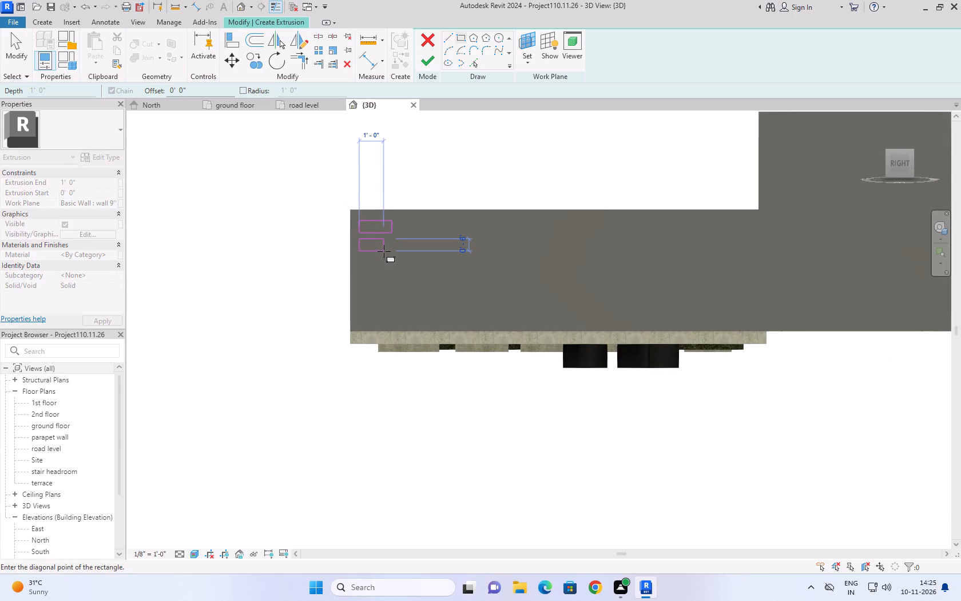
scroll(384, 251, "up", 4)
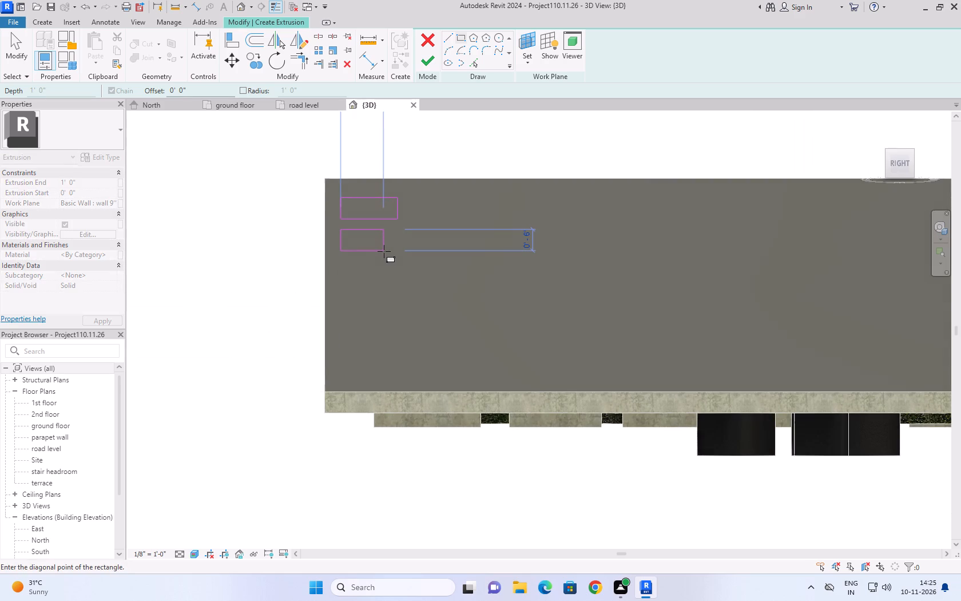
left_click(384, 251)
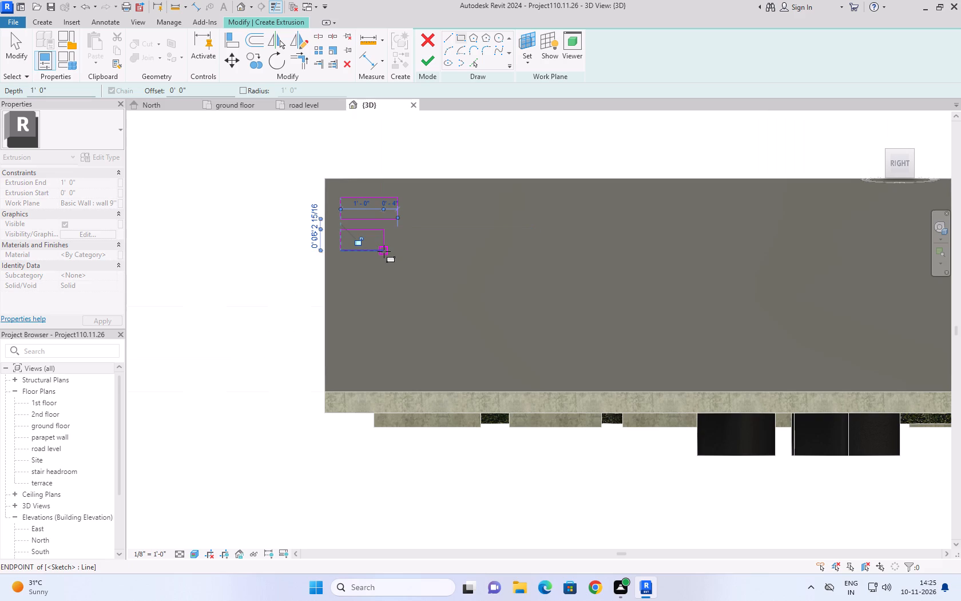
scroll(379, 307, "down", 3)
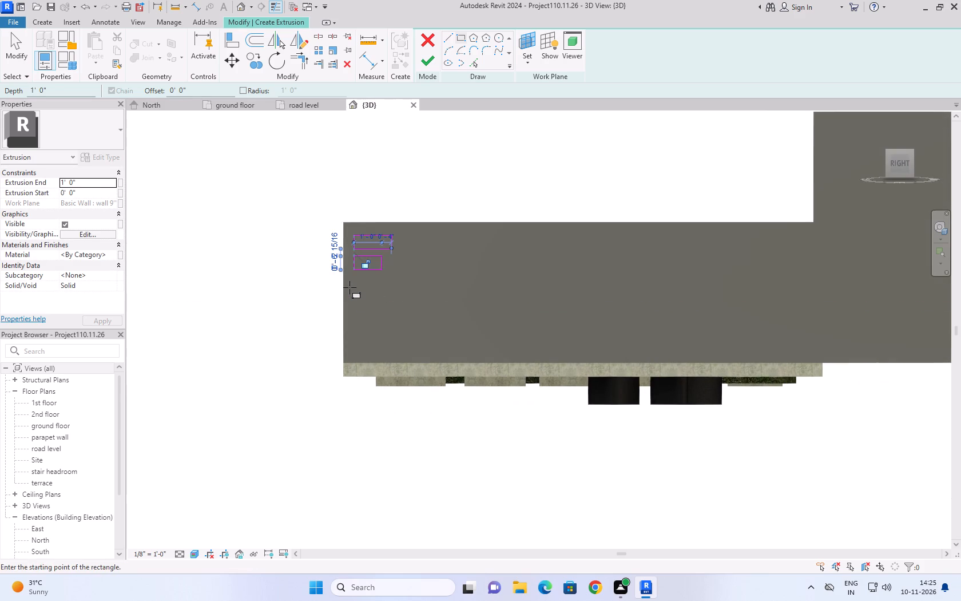
left_click(354, 280)
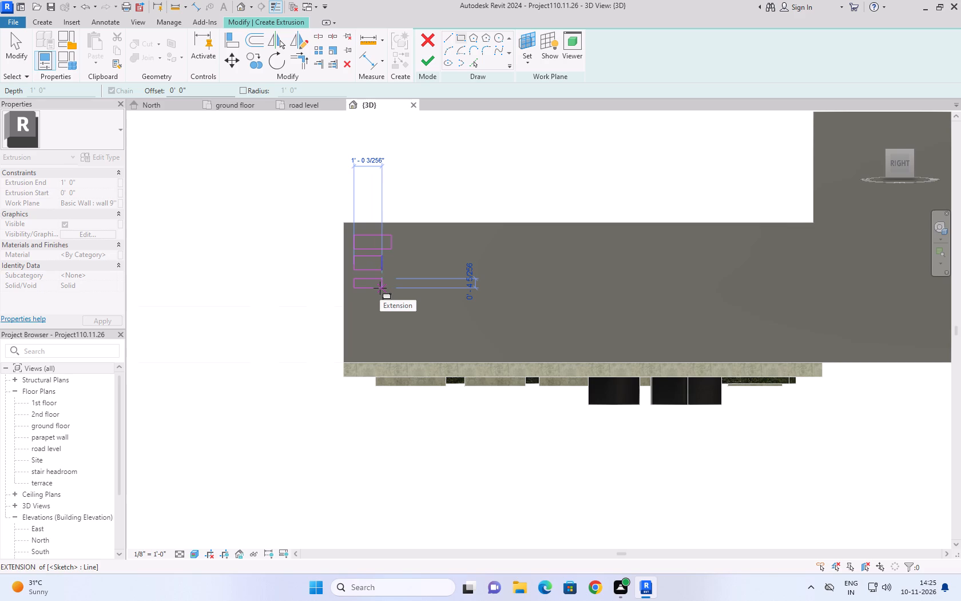
left_click(380, 288)
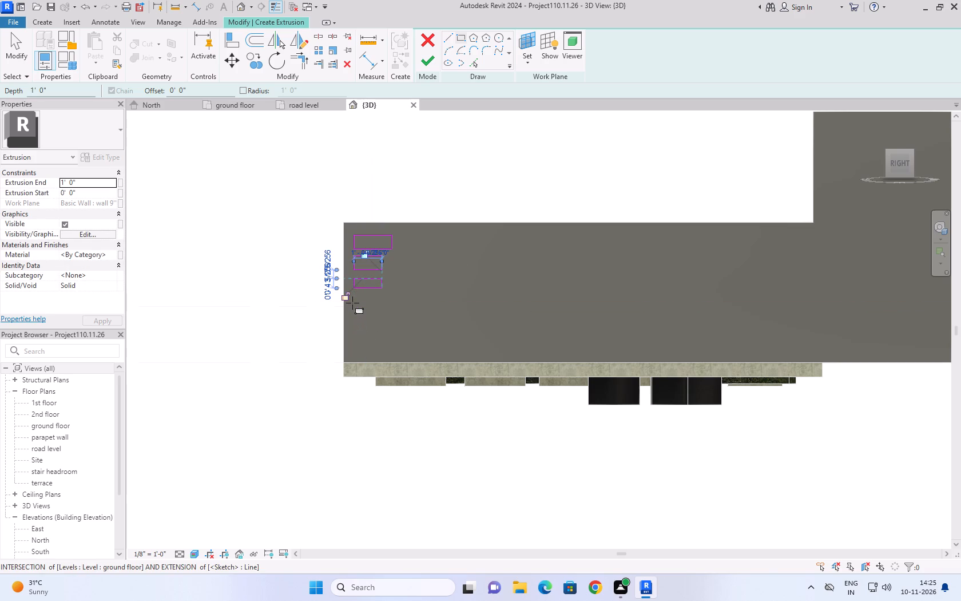
Sketch a fourth and fifth rectangle below the stack, about 1' 0" by 5 3/4" and 1' 0" by 5 1/4", aligned to the others.
left_click(353, 297)
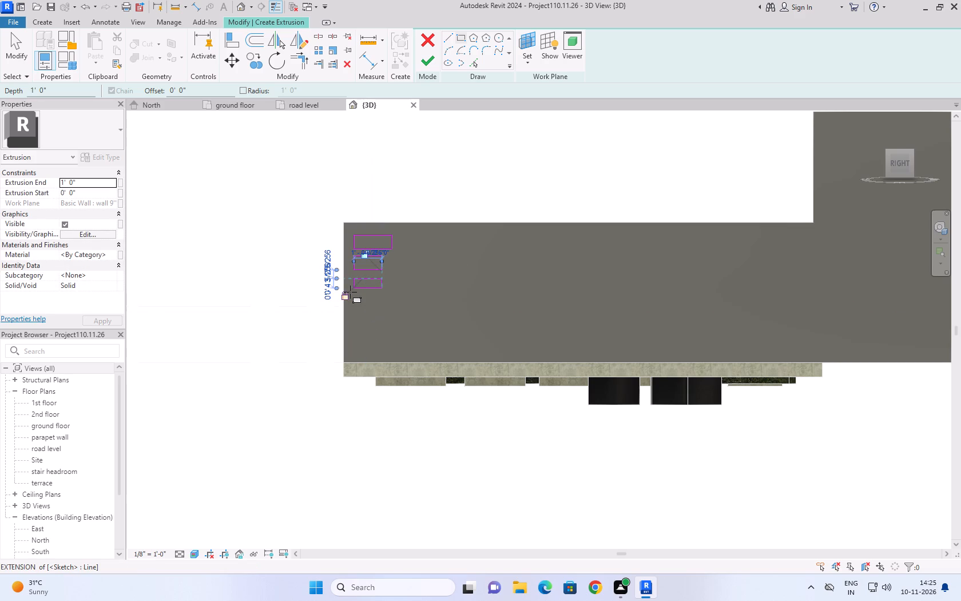
left_click(355, 296)
scroll(359, 301, "up", 4)
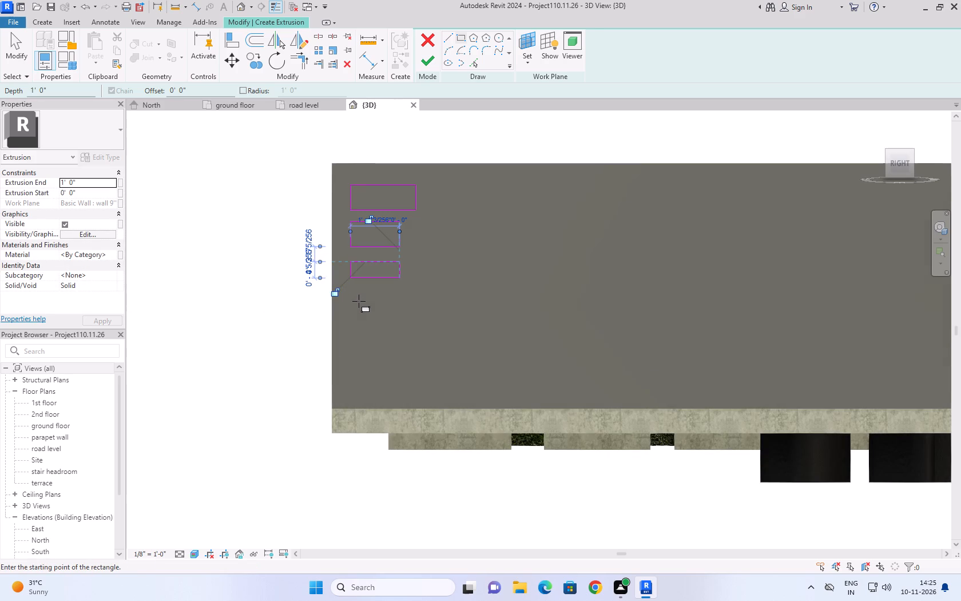
left_click(351, 294)
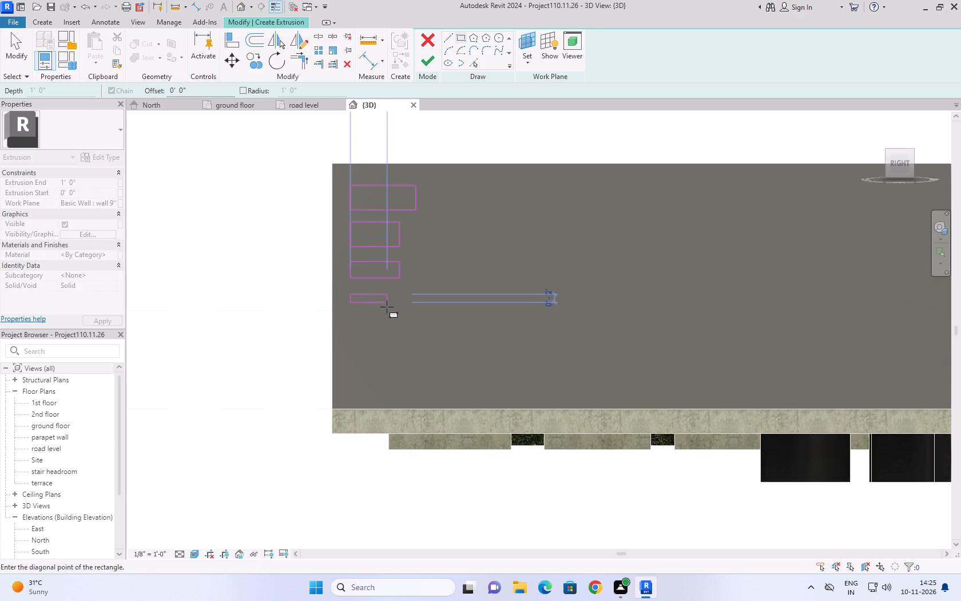
left_click(400, 318)
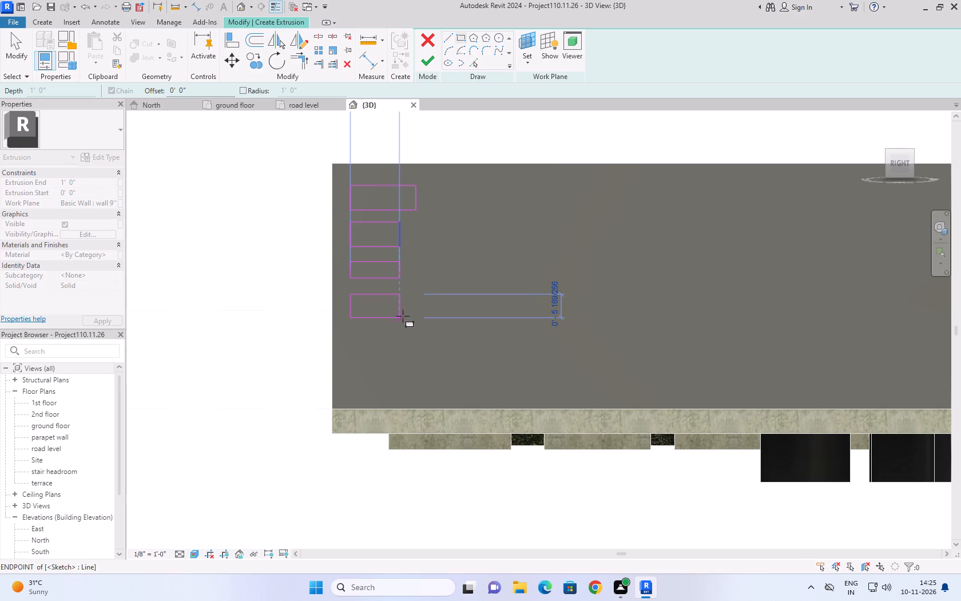
scroll(418, 278, "down", 3)
scroll(367, 325, "up", 4)
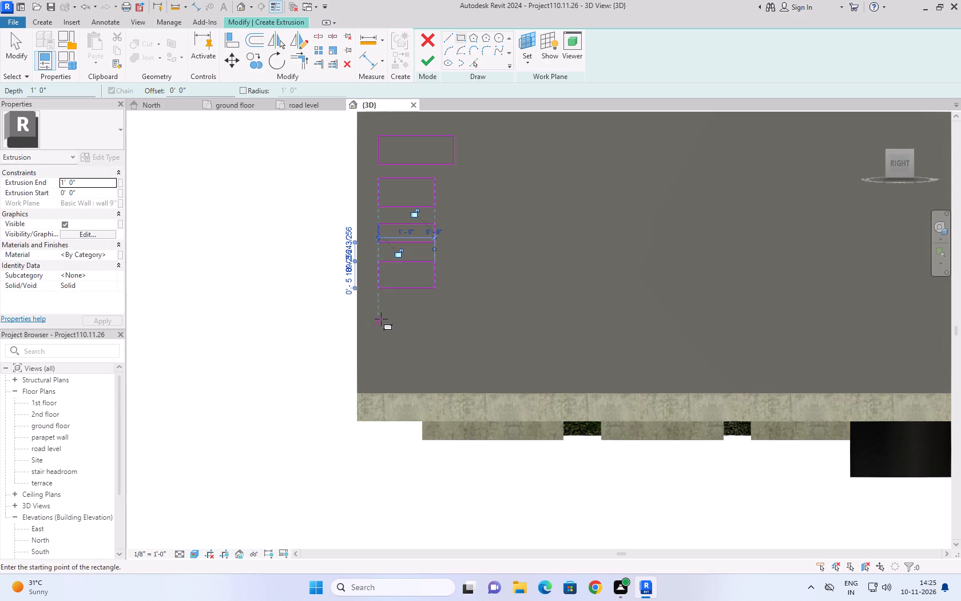
left_click(376, 300)
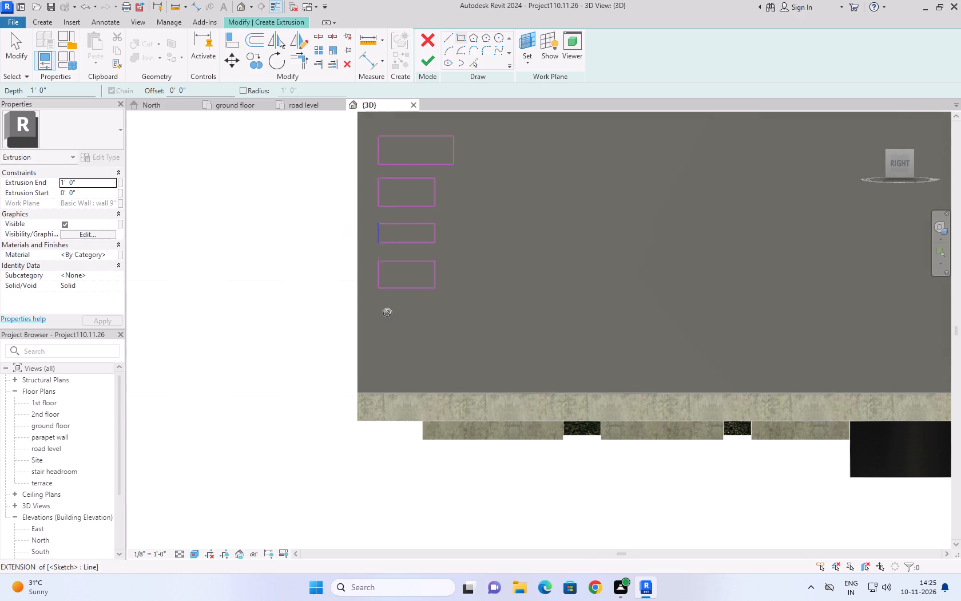
left_click(433, 325)
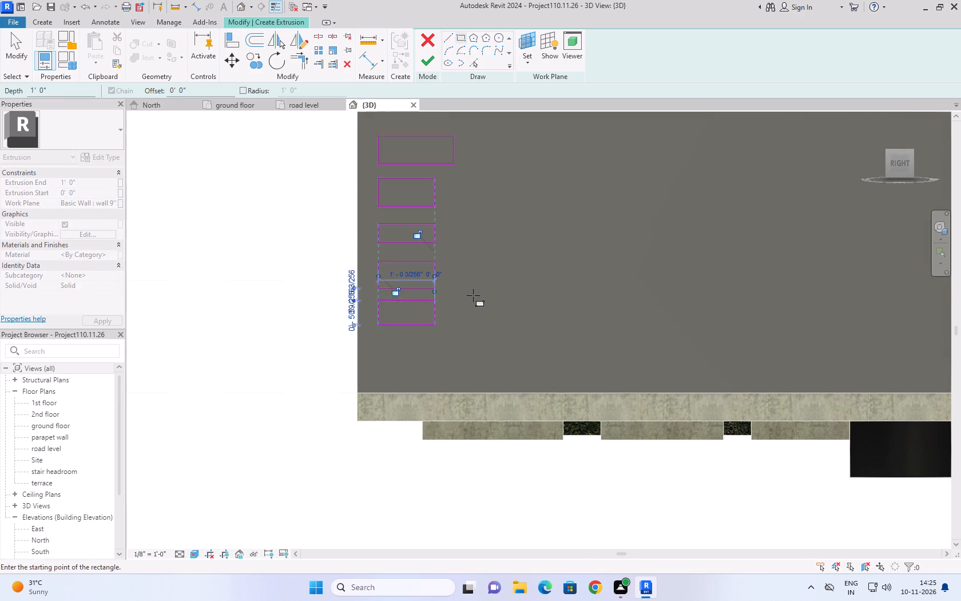
Sketch two more aligned rectangles below, about 1' 0" by 3 7/8" and 1' 0" by 5 1/2", and leave the Rectangle tool.
scroll(473, 295, "down", 3)
scroll(400, 335, "up", 5)
scroll(475, 328, "up", 4)
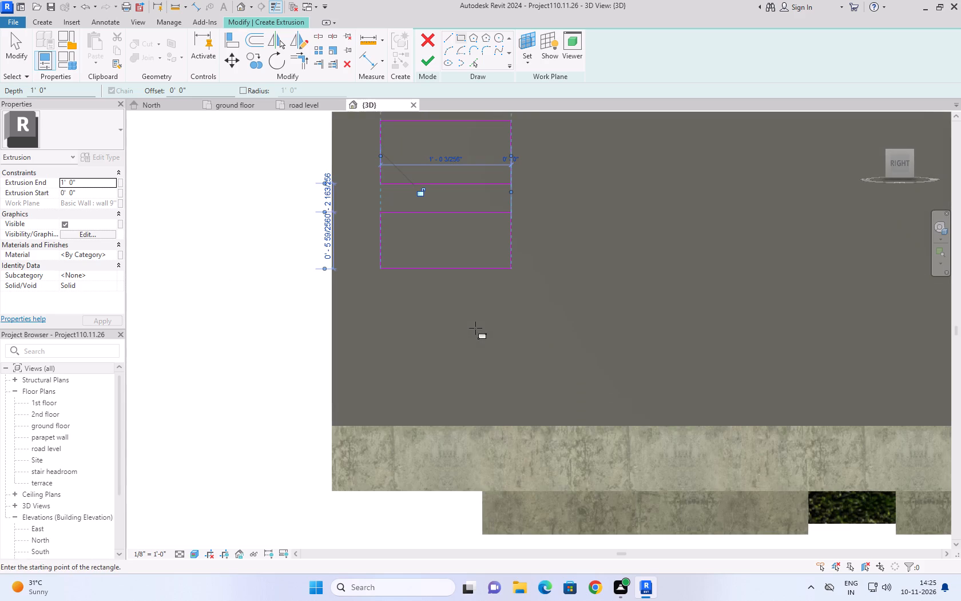
left_click(382, 284)
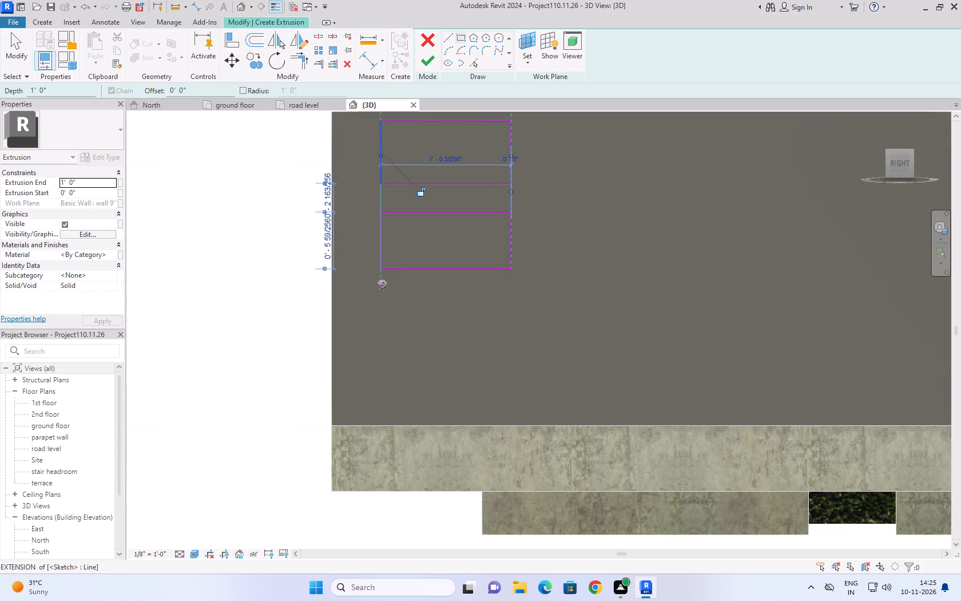
left_click(509, 326)
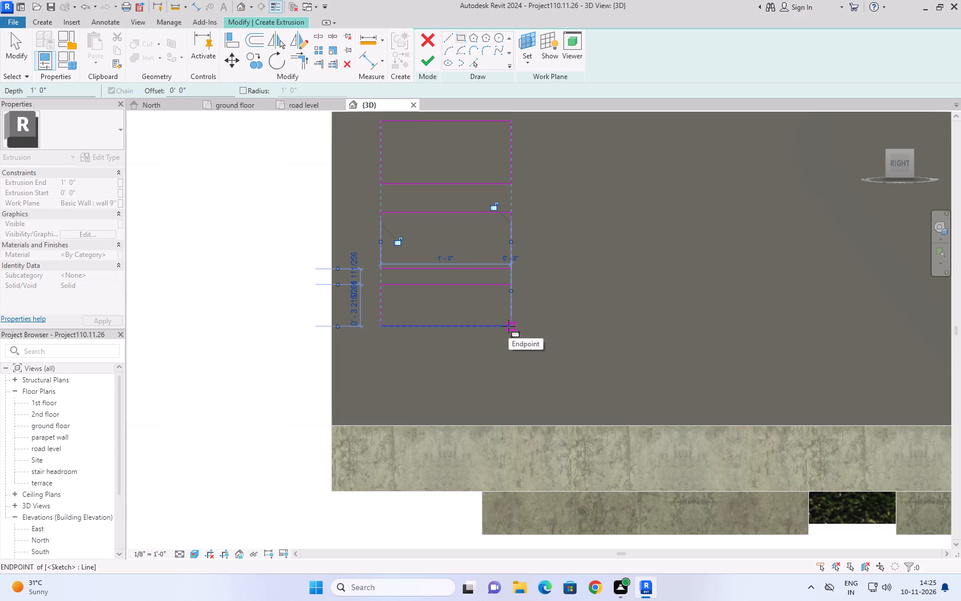
left_click(381, 345)
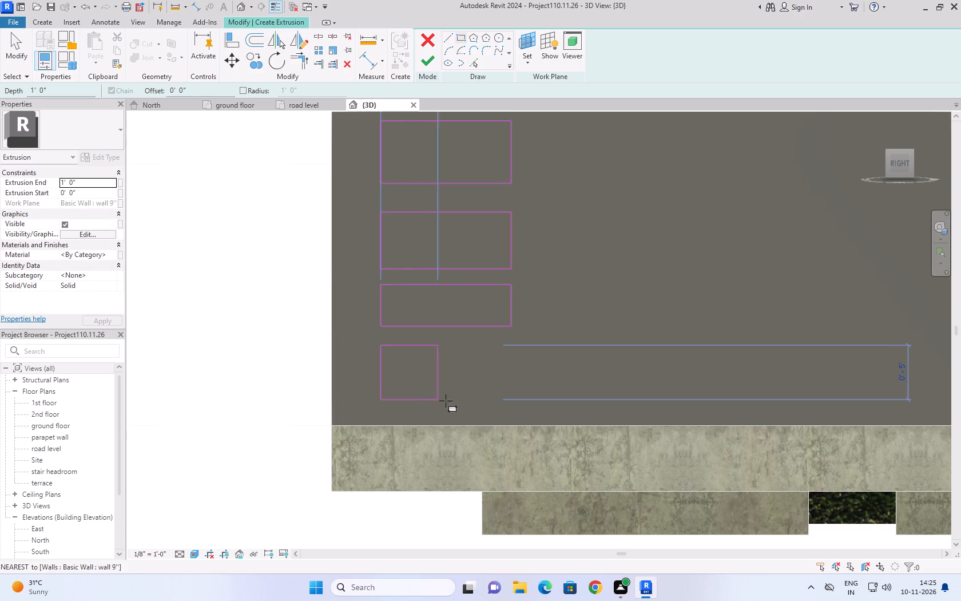
left_click(508, 405)
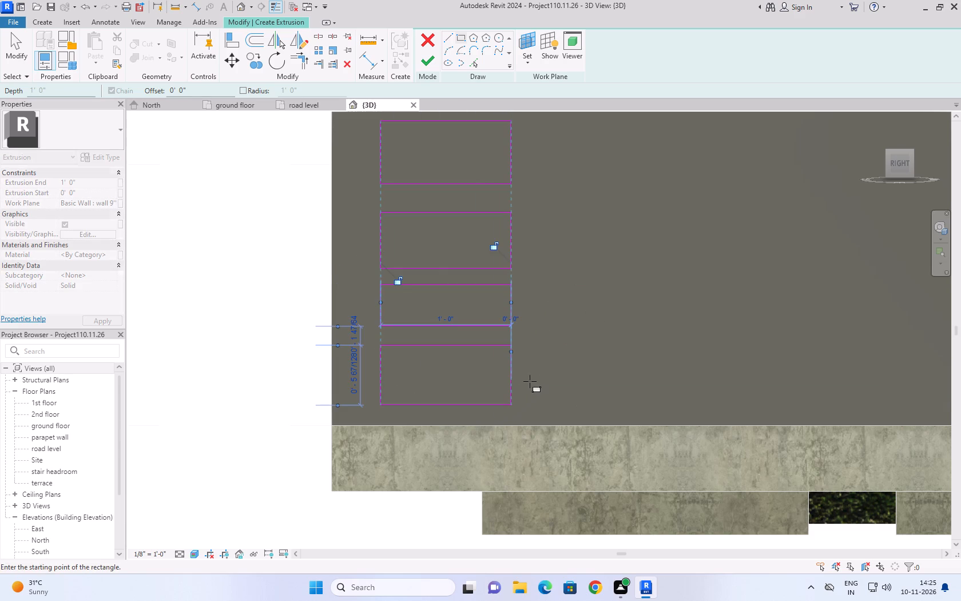
scroll(533, 375, "down", 7)
middle_click_drag(547, 164, 543, 178)
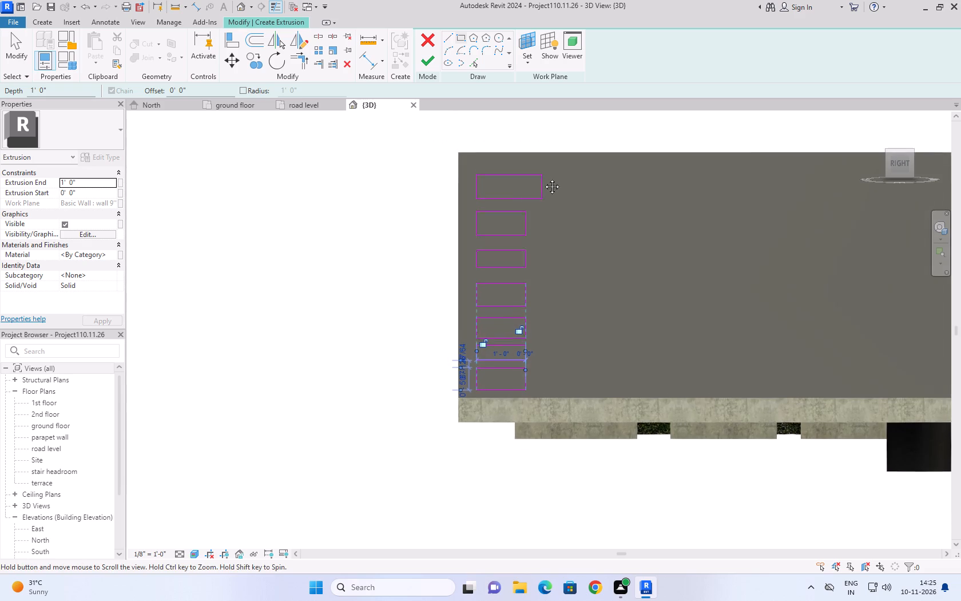
middle_click_drag(543, 178, 469, 280)
left_click(17, 60)
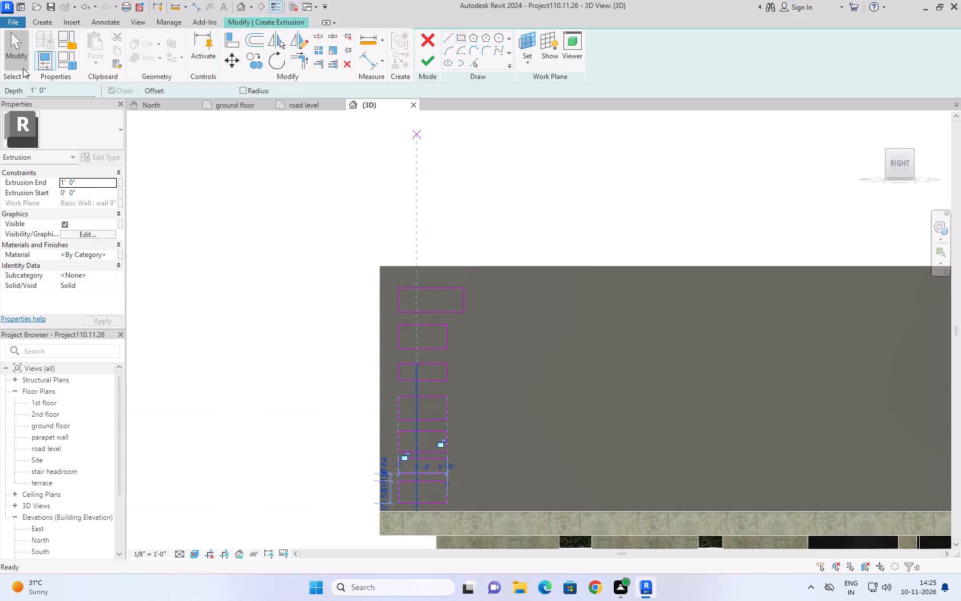
Examine the top rectangle's edge lengths and its spacing to the rectangle below.
left_click(436, 286)
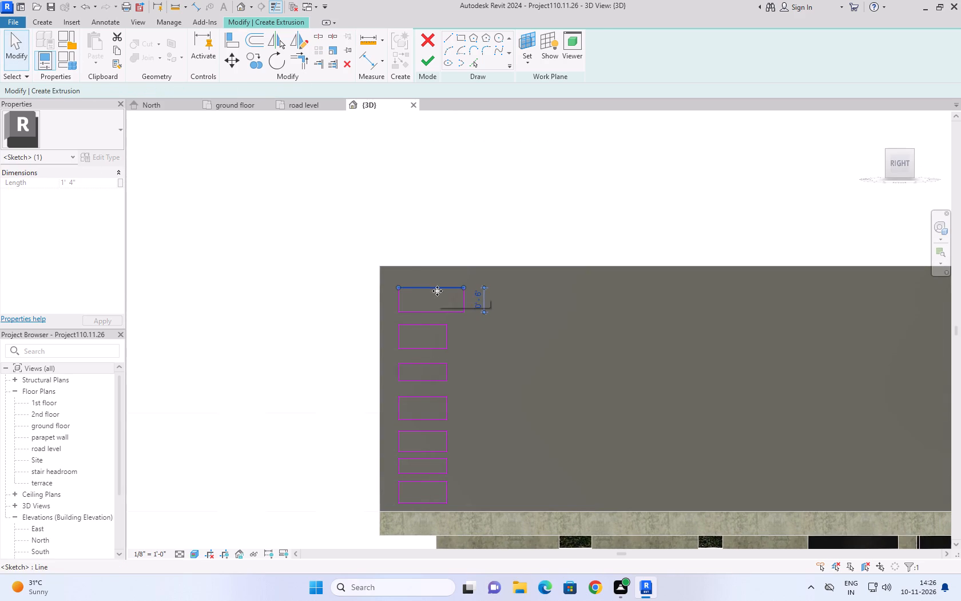
scroll(463, 296, "up", 4)
left_click(448, 324)
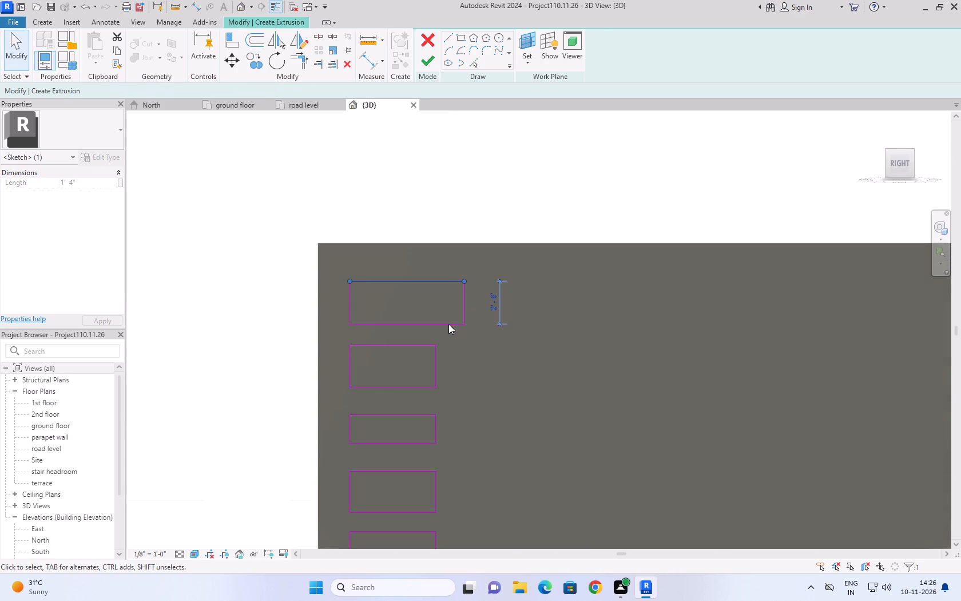
left_click(463, 304)
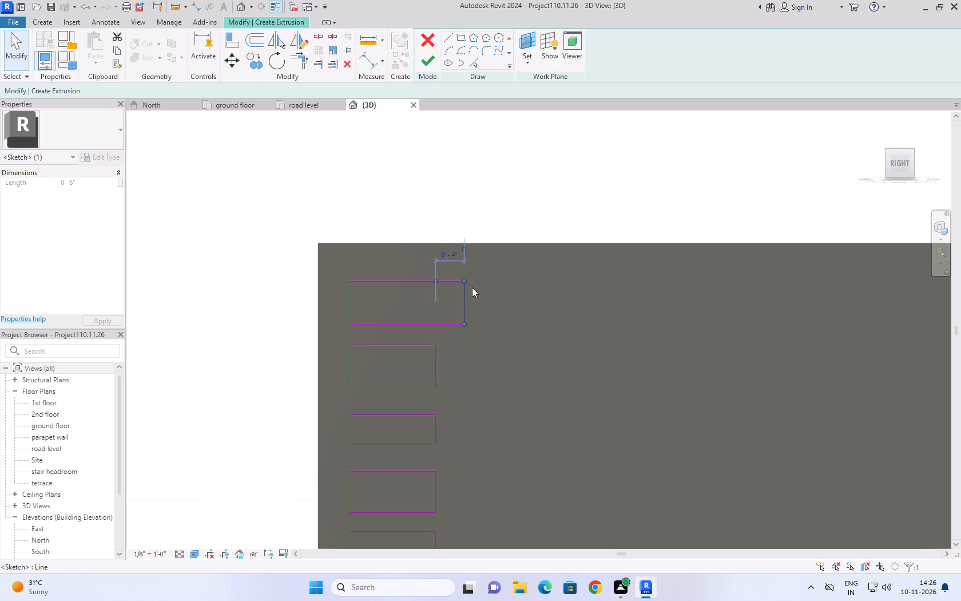
scroll(483, 285, "up", 3)
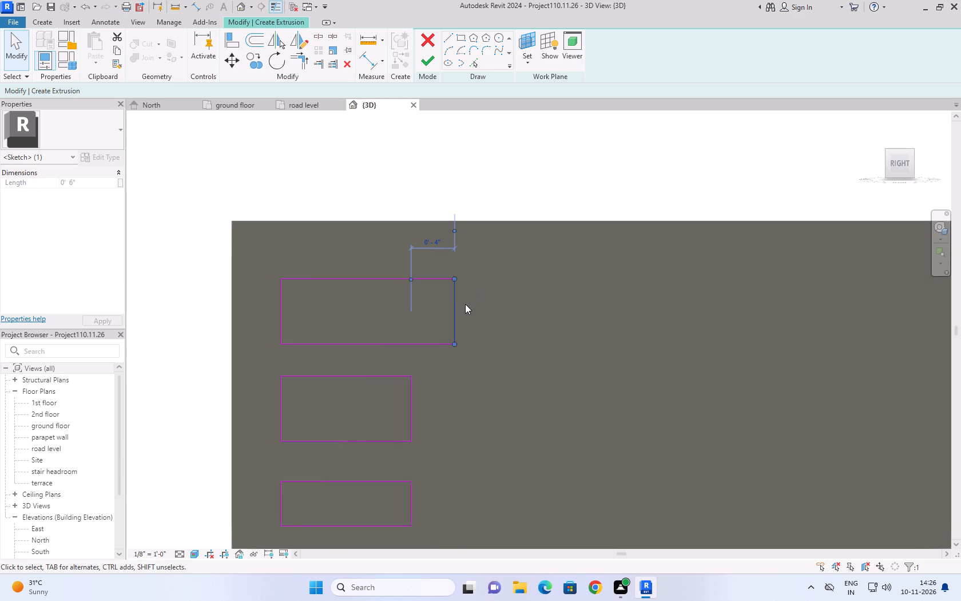
left_click(296, 343)
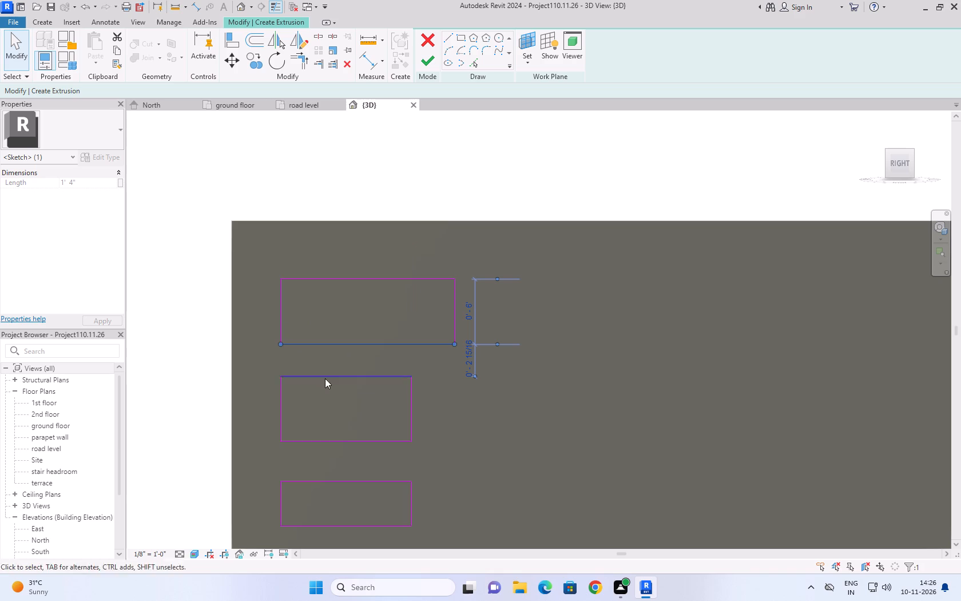
left_click(293, 278)
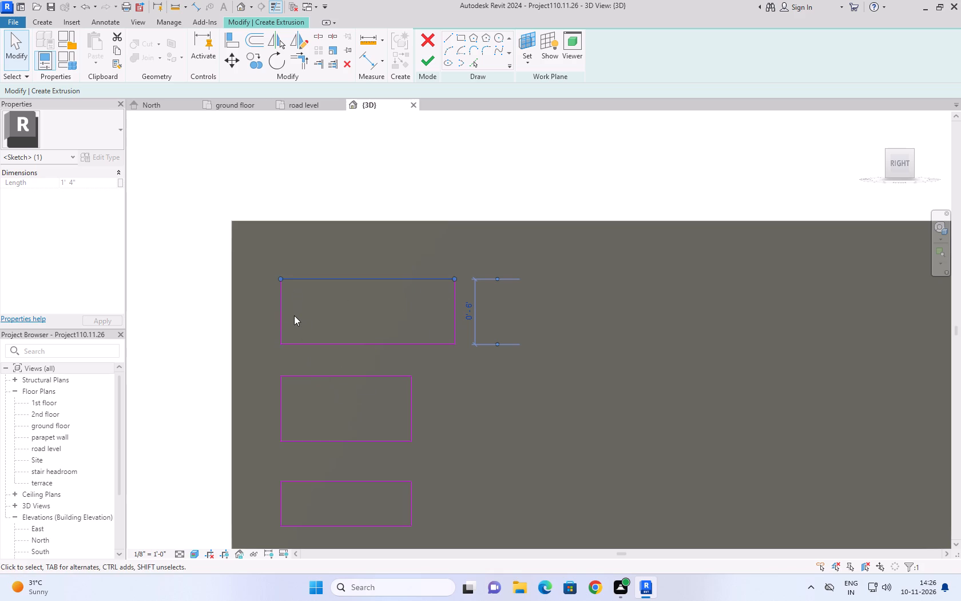
left_click(280, 309)
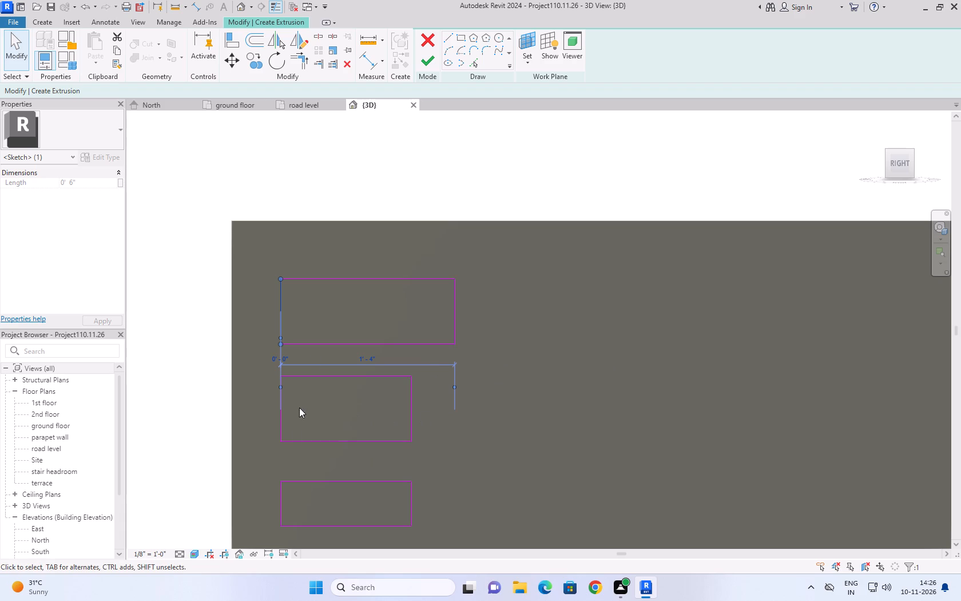
scroll(316, 444, "up", 4)
scroll(381, 338, "down", 2)
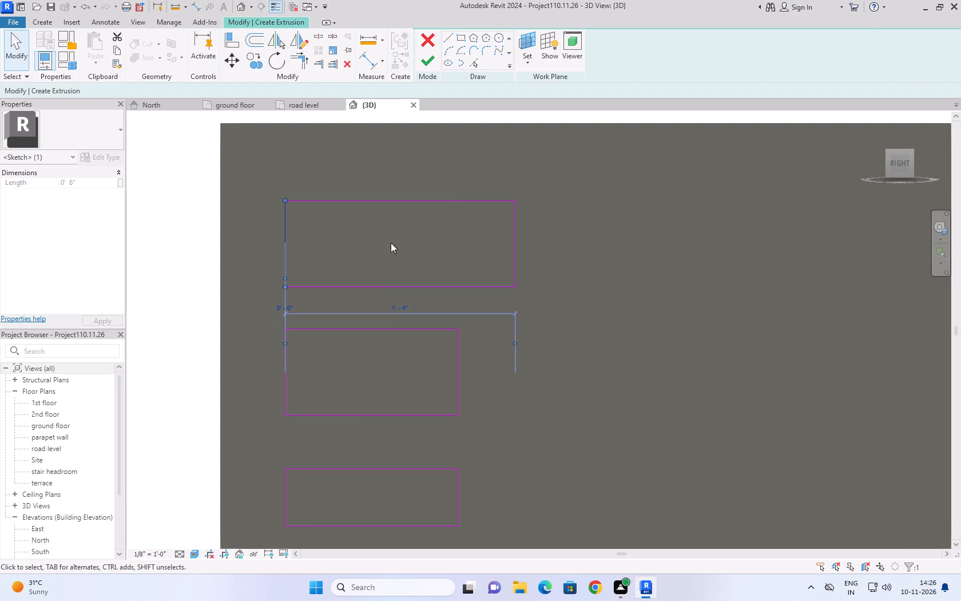
left_click(387, 200)
middle_click_drag(422, 237, 427, 349)
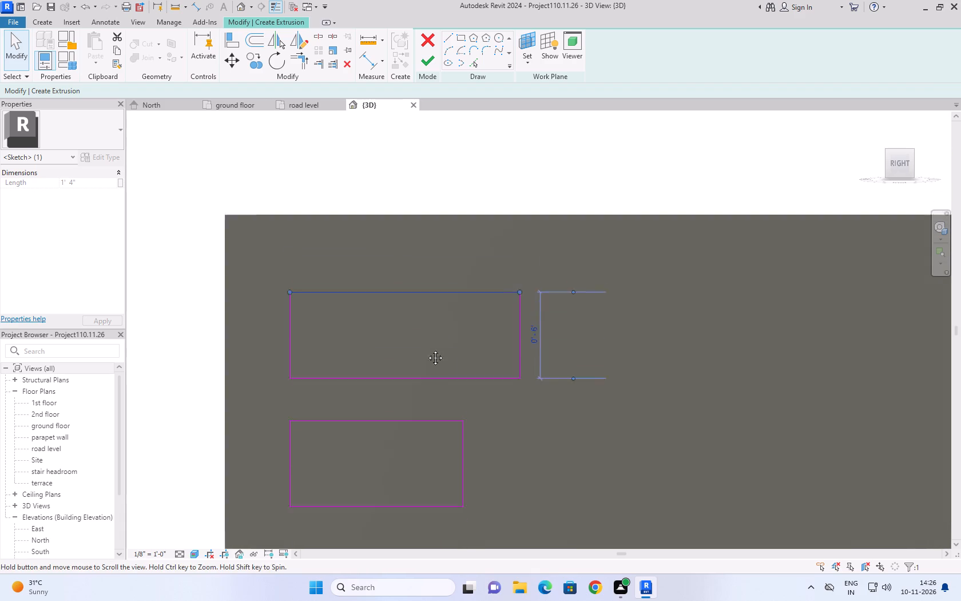
middle_click_drag(427, 349, 427, 359)
Set the gap between the top rectangle's lower edge and the second rectangle to 4".
left_click(405, 407)
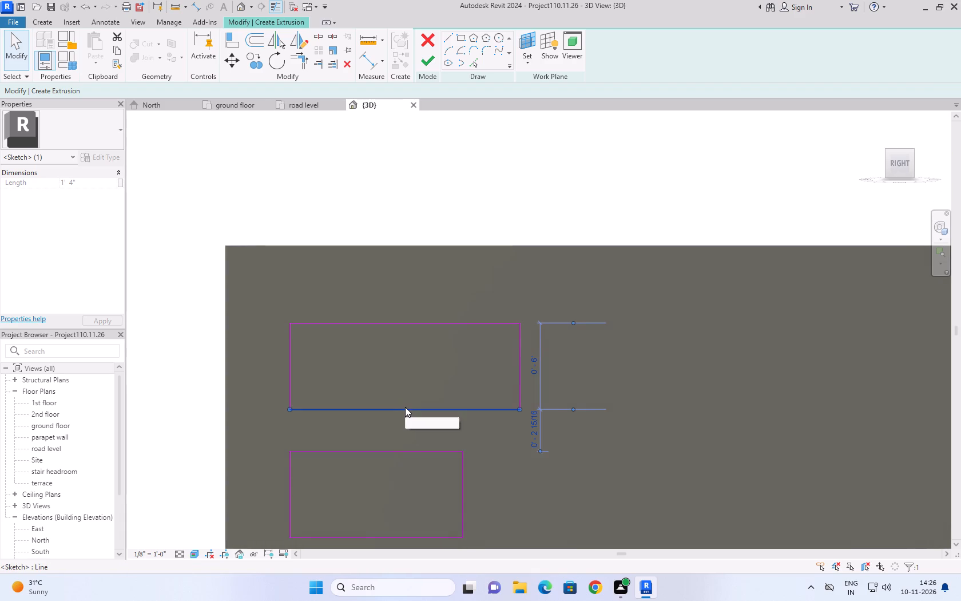
left_click(534, 429)
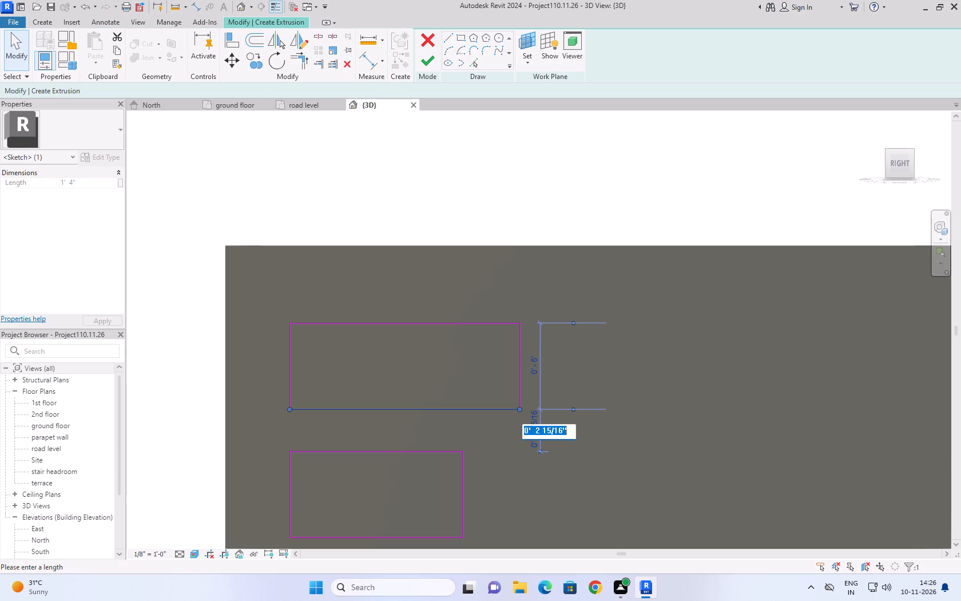
type("4''")
left_click(674, 352)
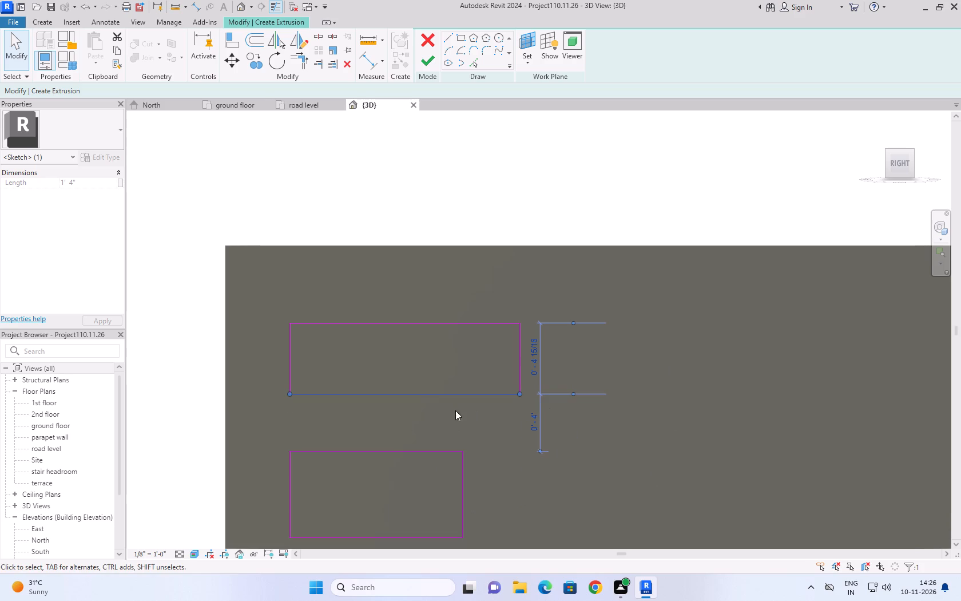
left_click(493, 436)
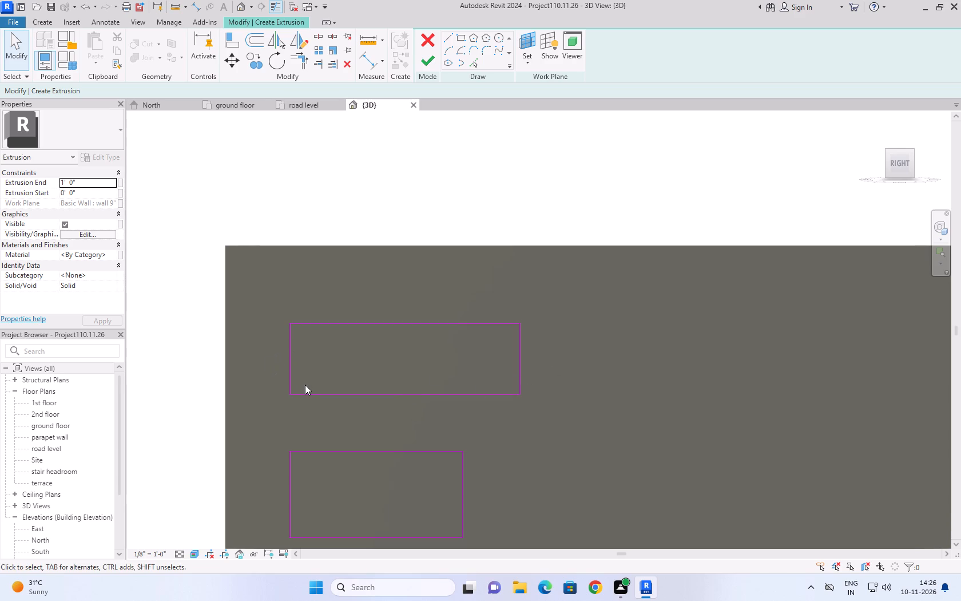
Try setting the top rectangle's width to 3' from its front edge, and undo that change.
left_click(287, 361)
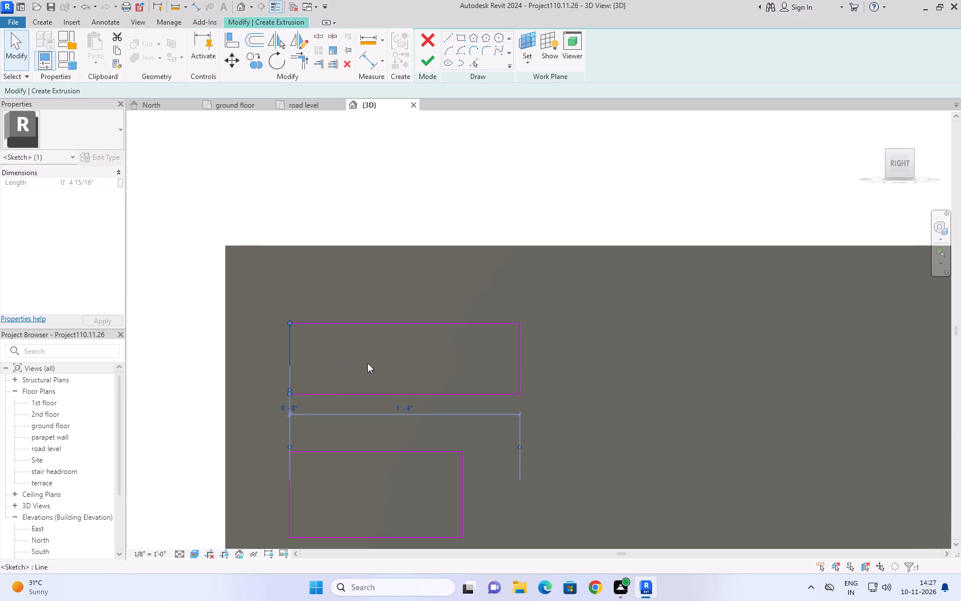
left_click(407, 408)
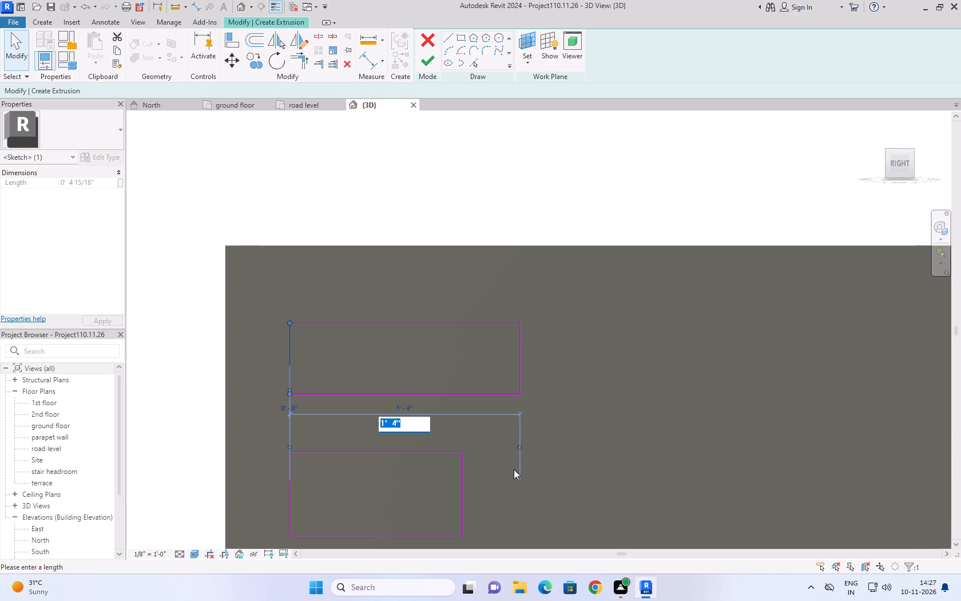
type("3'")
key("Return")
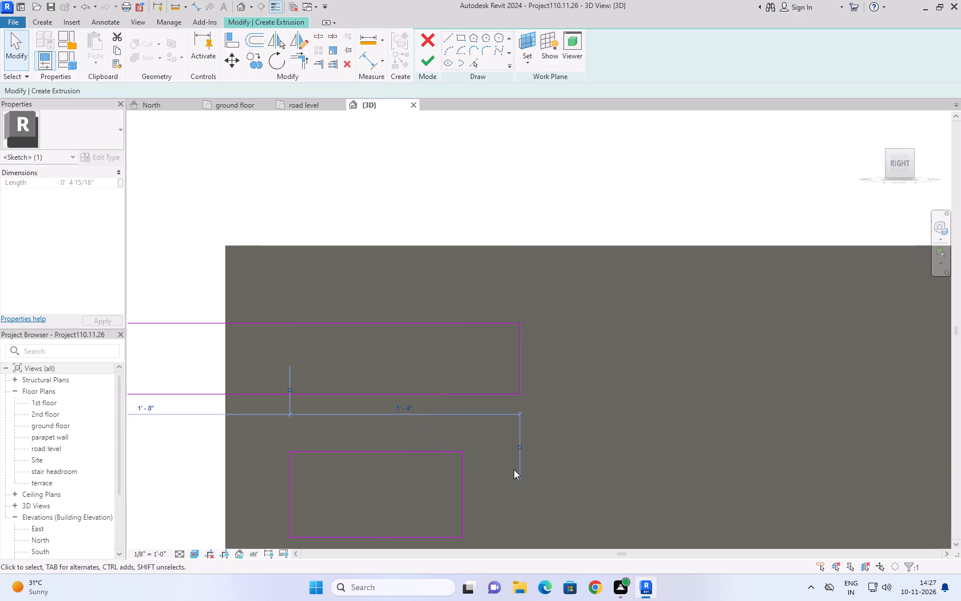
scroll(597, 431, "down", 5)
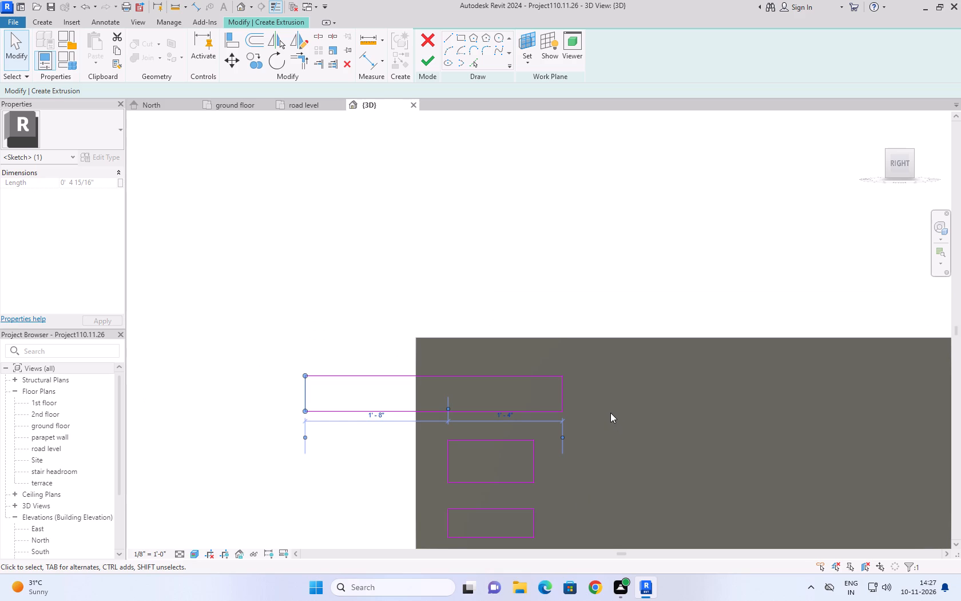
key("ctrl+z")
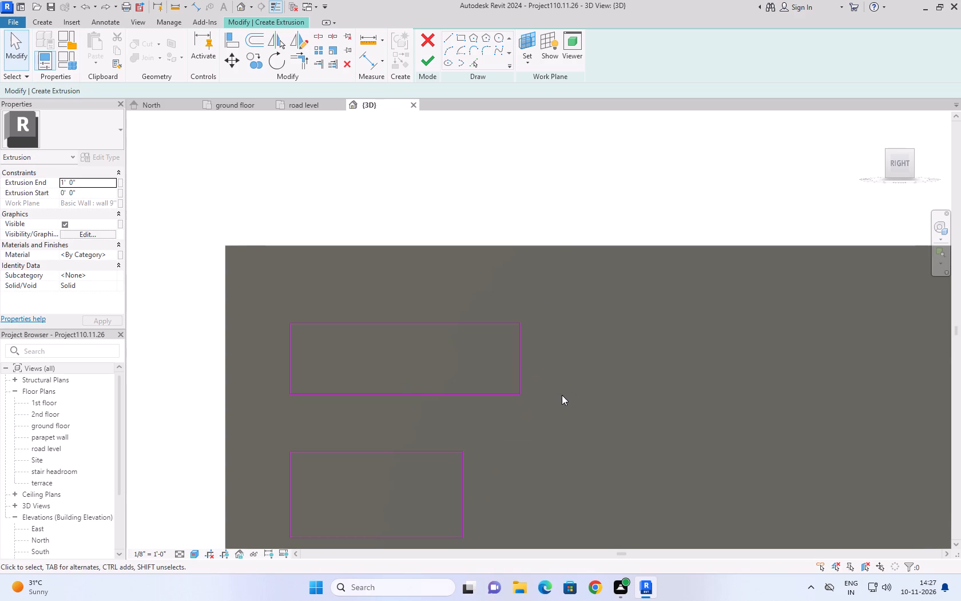
Widen the top rectangle to 2' 0" by nudging its vertical edge farthest from the wall's end outward.
left_click(521, 363)
scroll(540, 380, "down", 2)
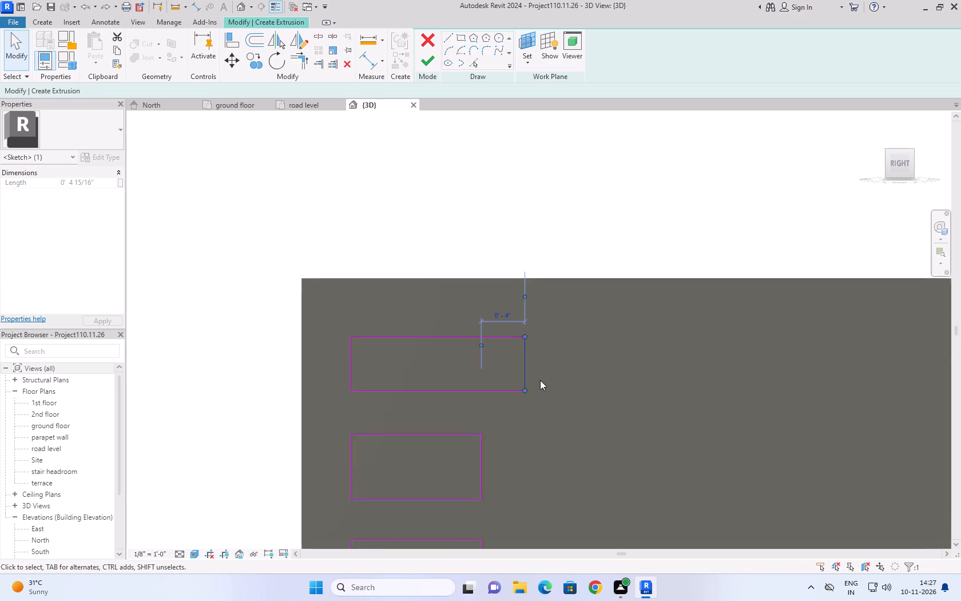
scroll(540, 380, "down", 1)
left_click(482, 390)
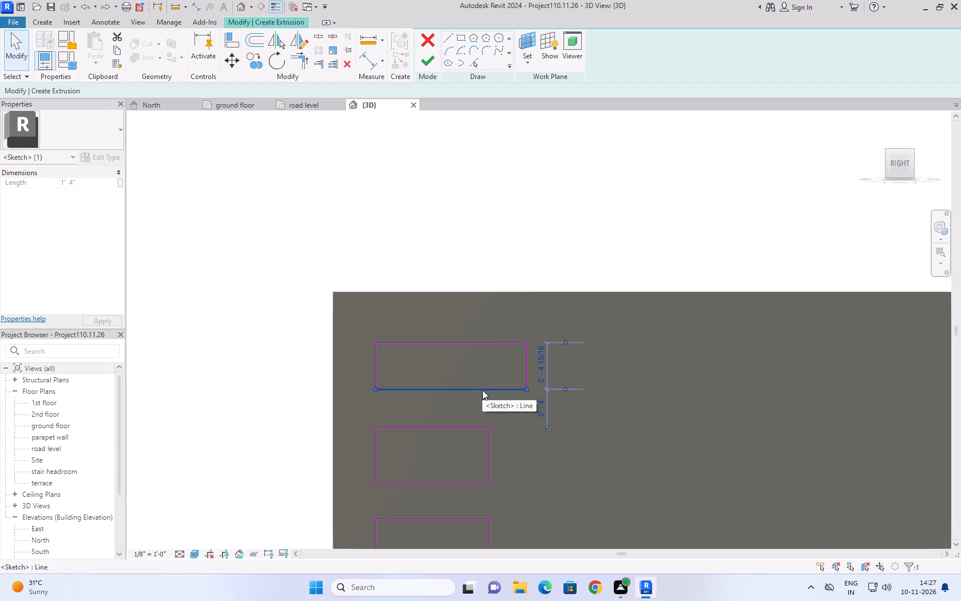
left_click(459, 334)
left_click(461, 342)
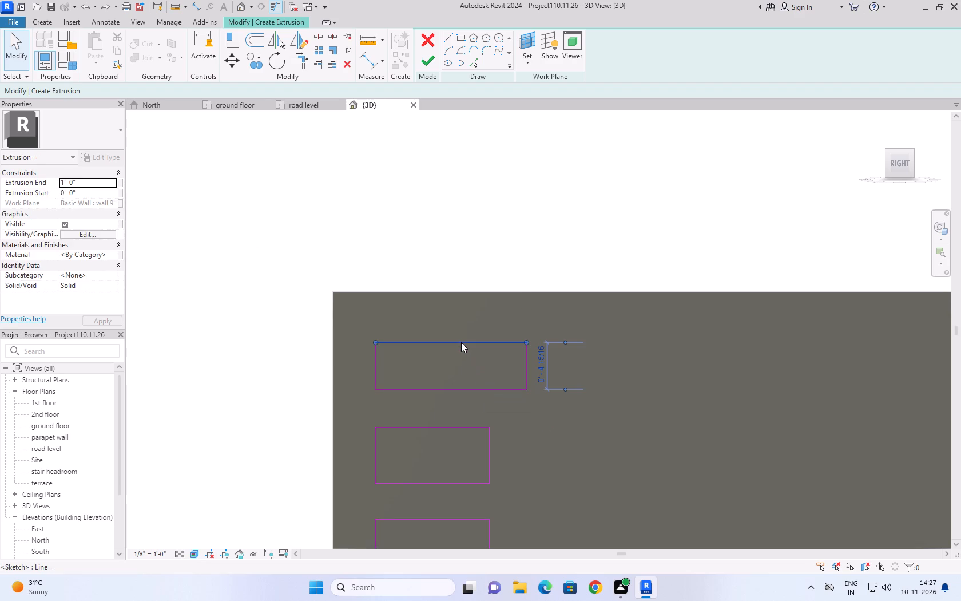
left_click(374, 365)
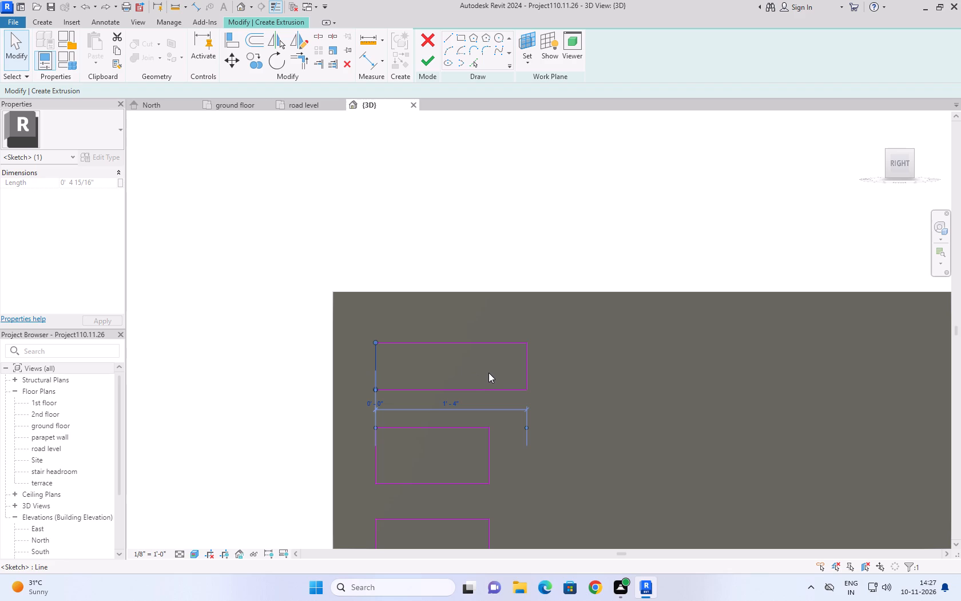
left_click(528, 370)
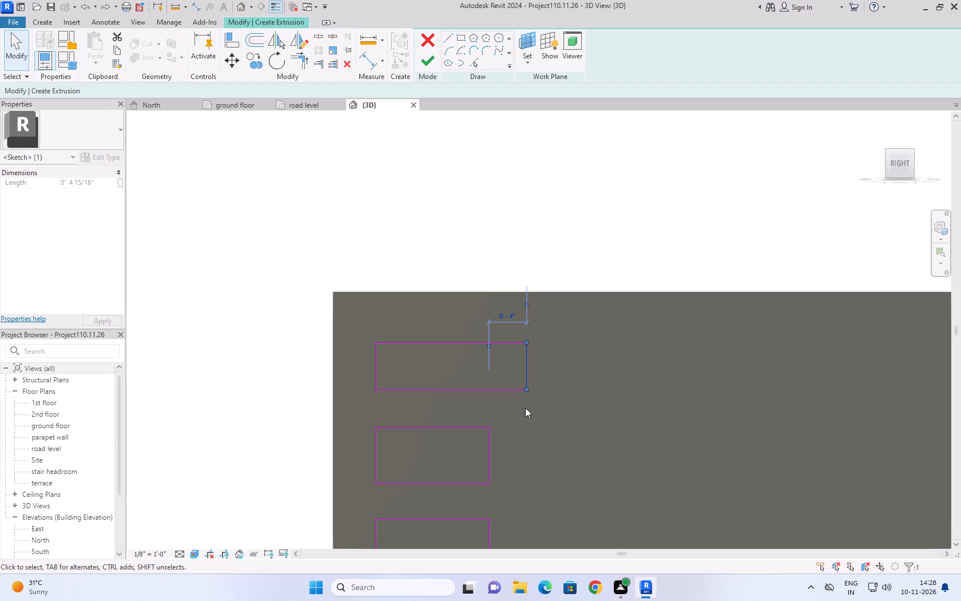
key("Right")
key("Right")
key("Right")
key("Right")
key("Right")
key("Right")
key("Right")
key("Right")
key("Right")
key("Right")
key("Right")
key("Right")
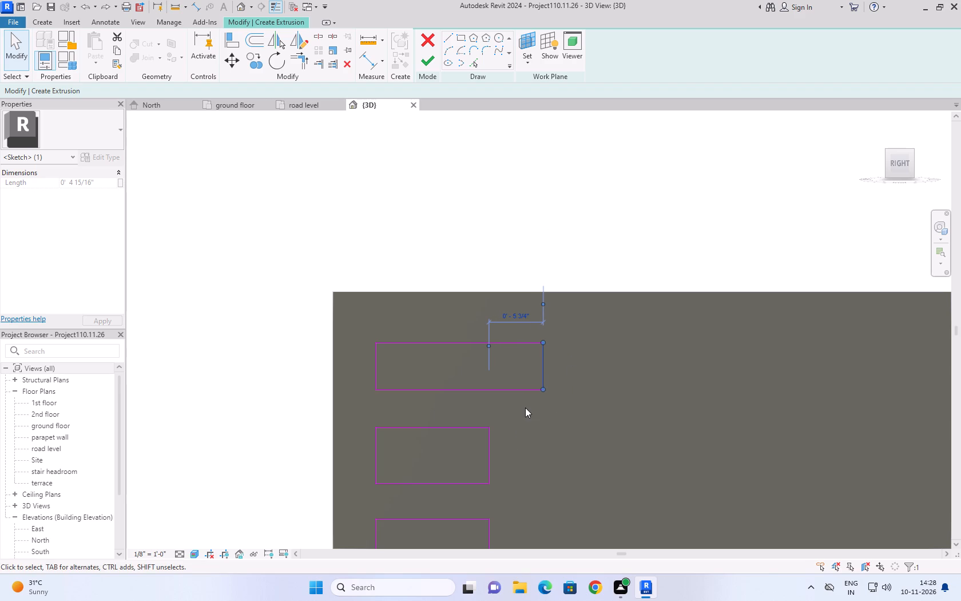
key("Right")
key("Right")
key("Right")
key("Right")
key("Right")
key("Right")
key("Right")
key("Right")
key("Right")
key("Right")
key("Right")
key("Right")
key("Right")
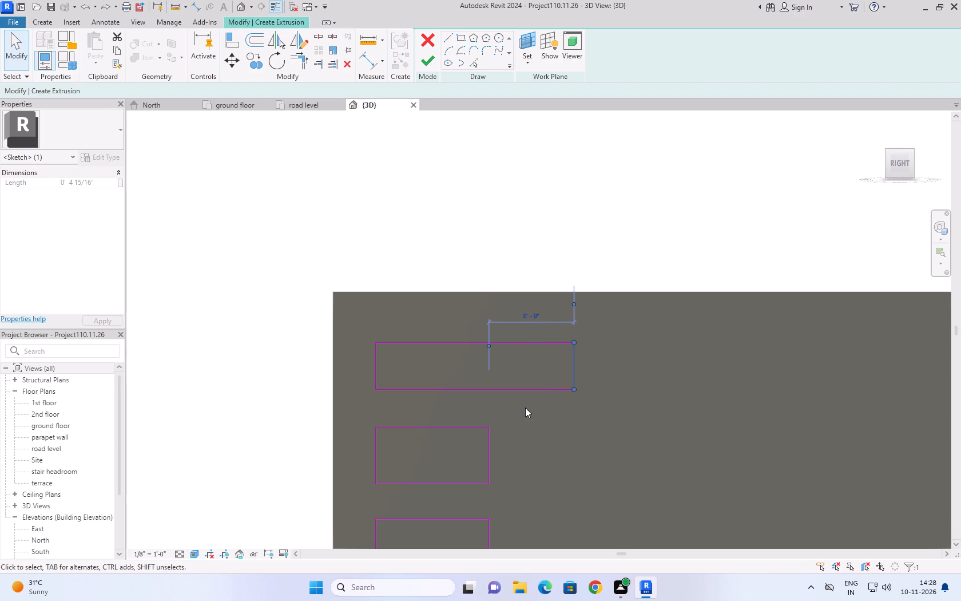
key("Right")
key("Right")
key("Right")
key("Right")
key("Right")
key("Right")
key("Right")
key("Right")
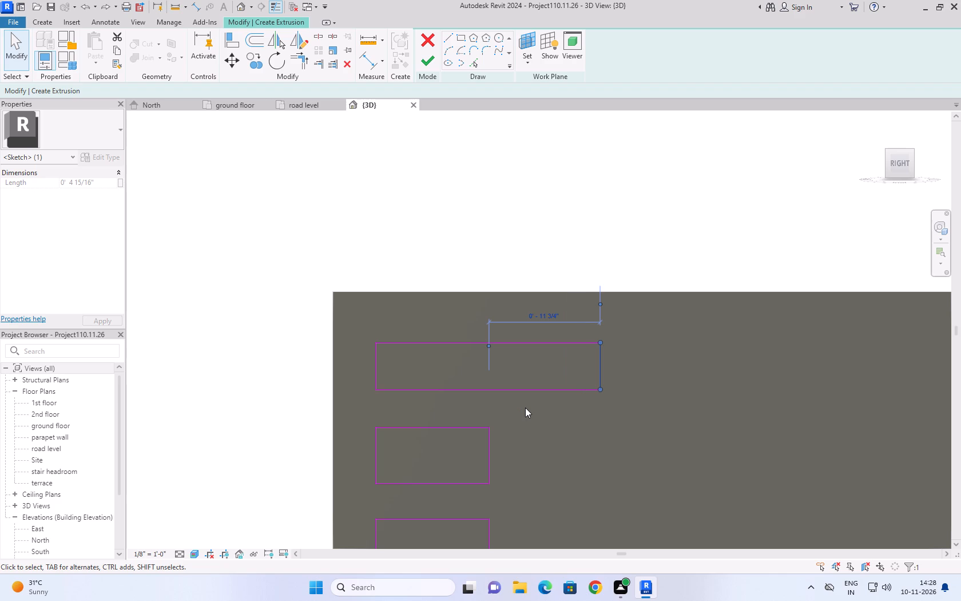
key("Right")
key("Left")
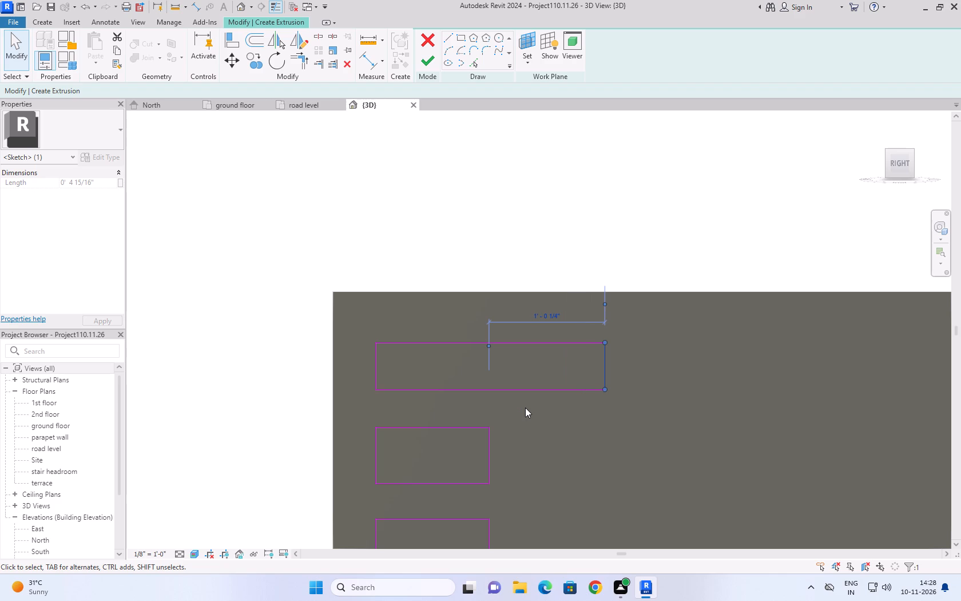
key("Left")
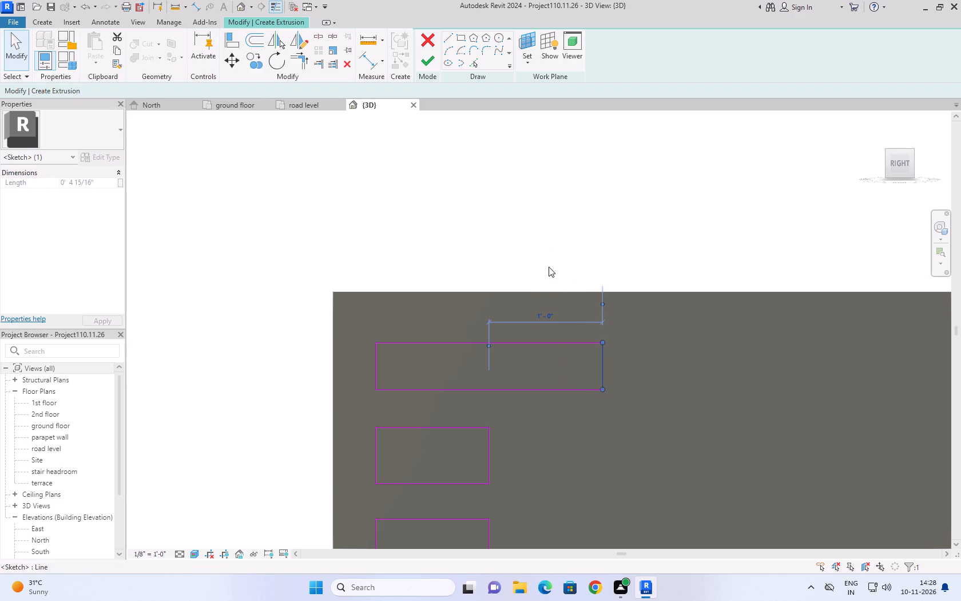
left_click(551, 240)
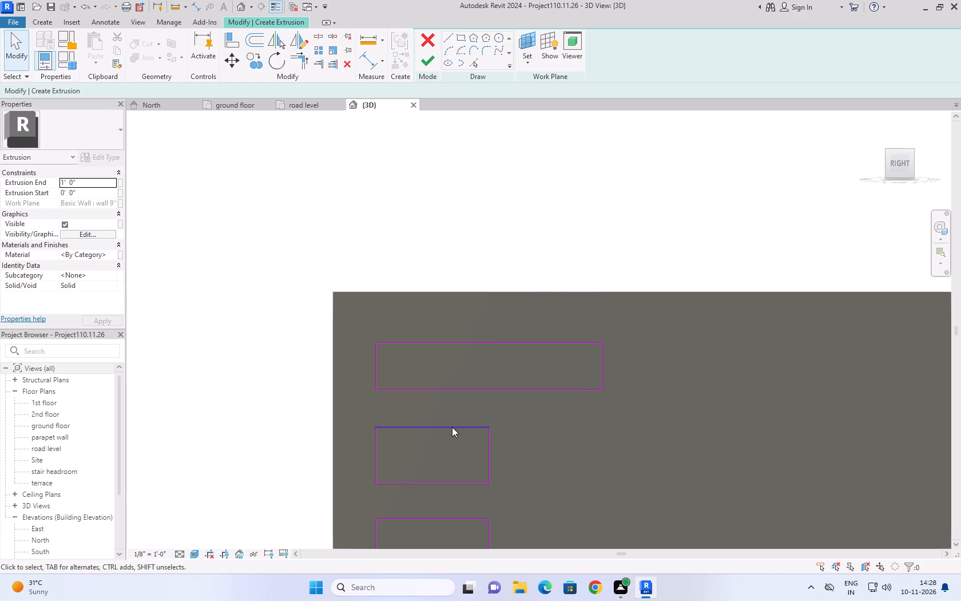
Widen the second rectangle to 1' 9" by nudging its far vertical edge, keeping it 3" short of the top rectangle.
left_click(452, 427)
left_click(490, 457)
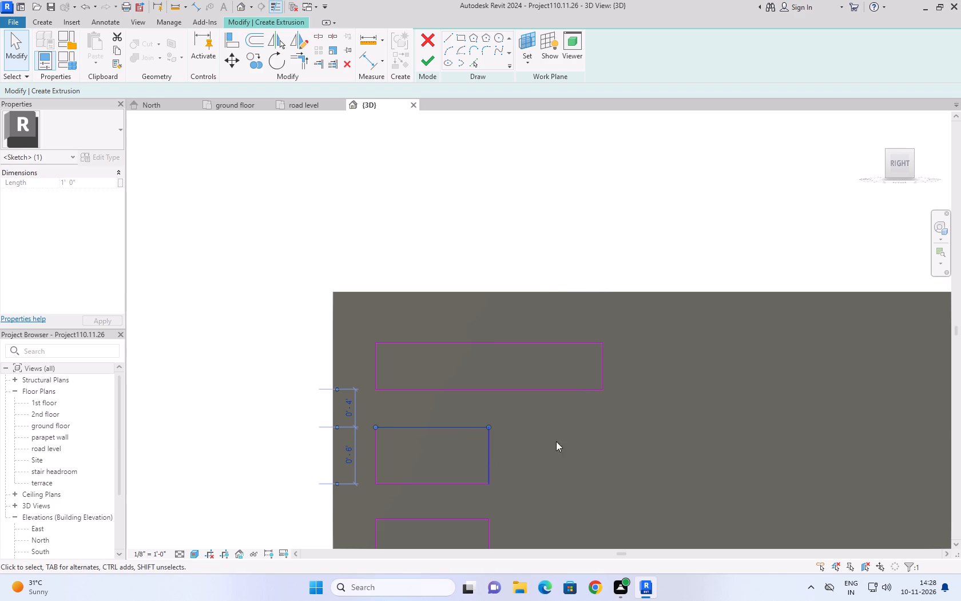
key("Right")
key("Right")
key("Right")
key("Right")
key("Right")
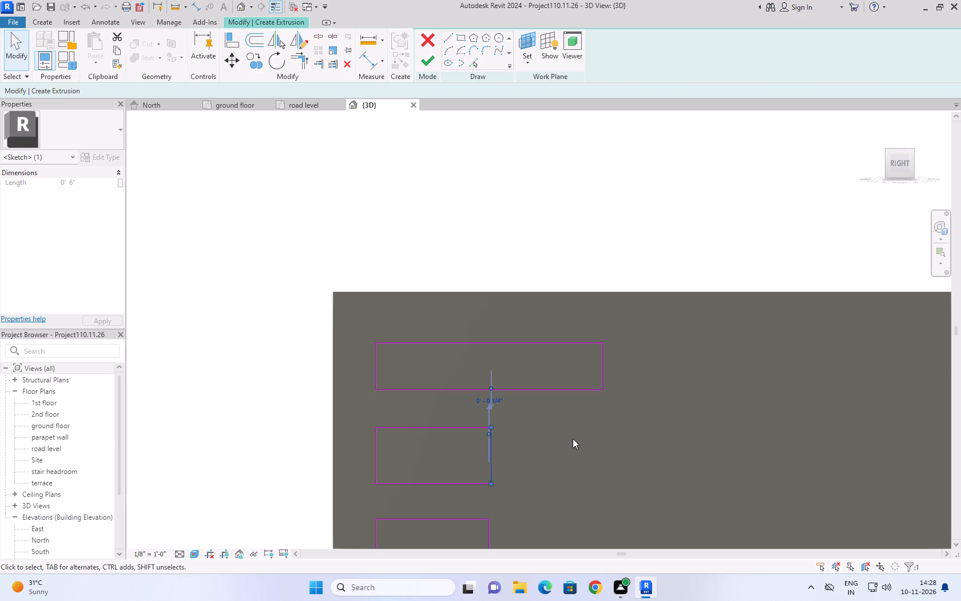
key("Right")
key("Right")
key("Right")
key("Right")
key("Right")
key("Right")
key("Right")
key("Right")
key("Right")
key("Right")
key("Right")
key("Right")
key("Right")
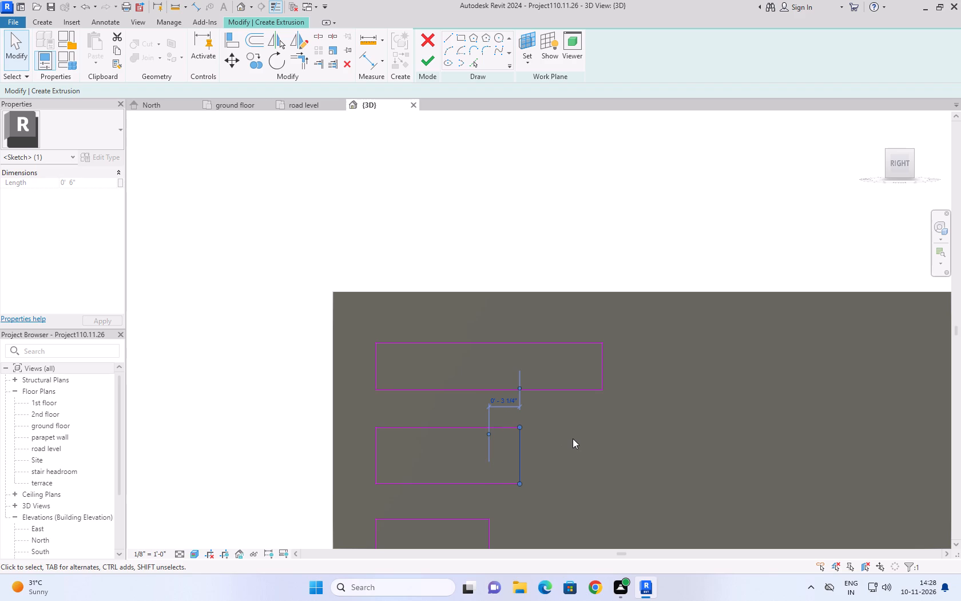
key("Right")
key("Right")
key("Right")
key("Right")
key("Right")
key("Right")
key("Right")
key("Right")
key("Right")
key("Right")
key("Right")
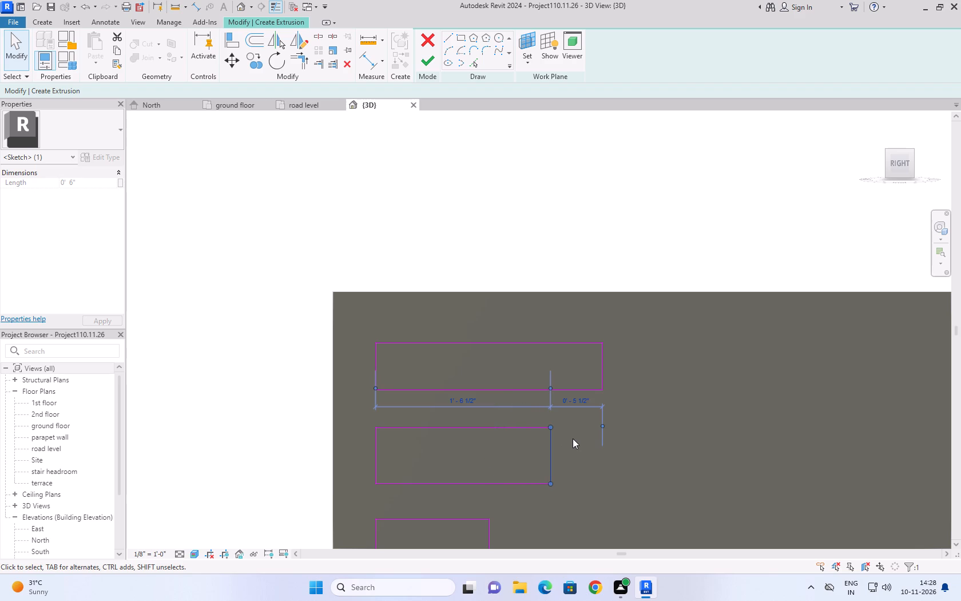
key("Right")
key("Right")
key("Right")
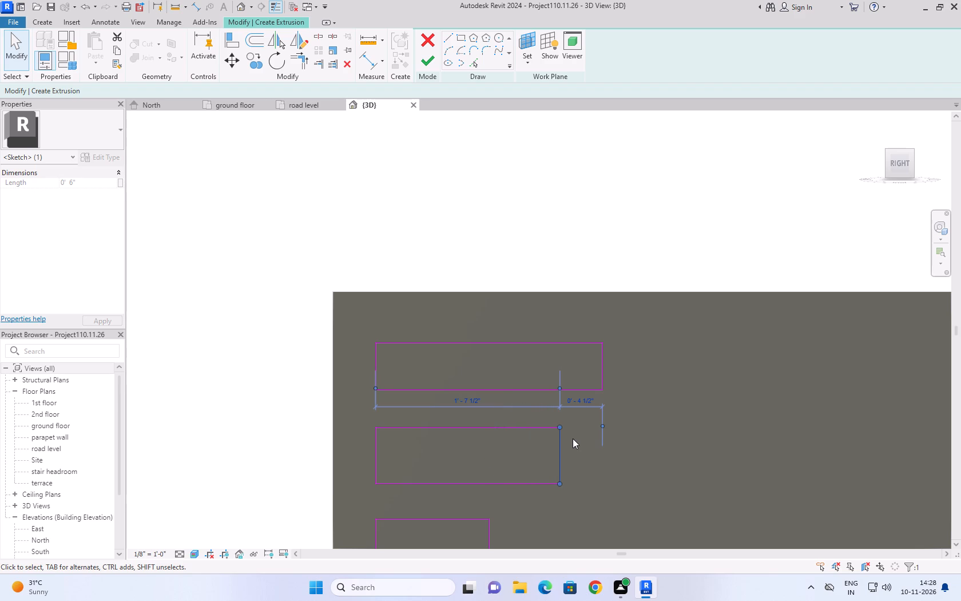
key("Right")
key("Right")
key("Right")
key("Right")
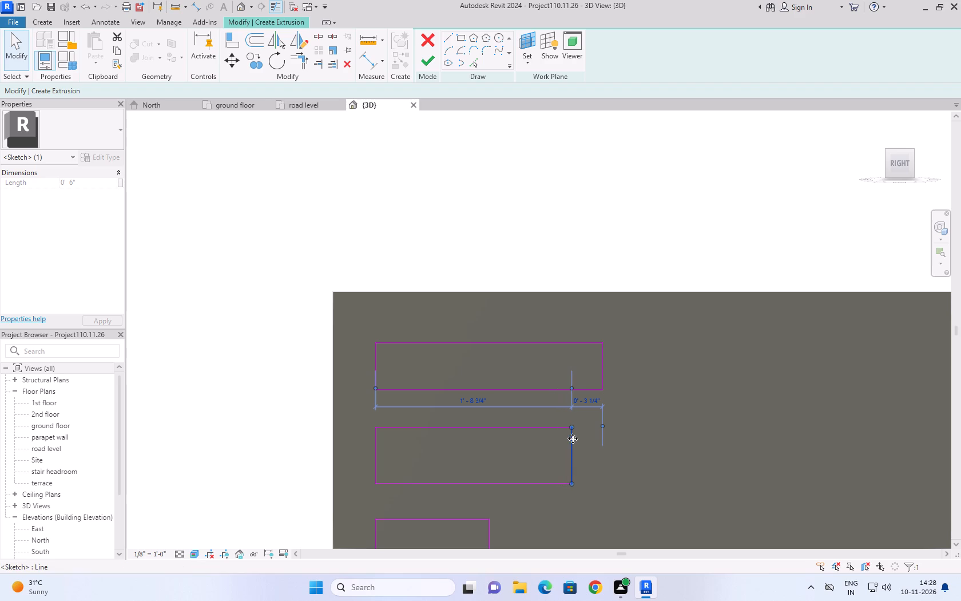
key("Right")
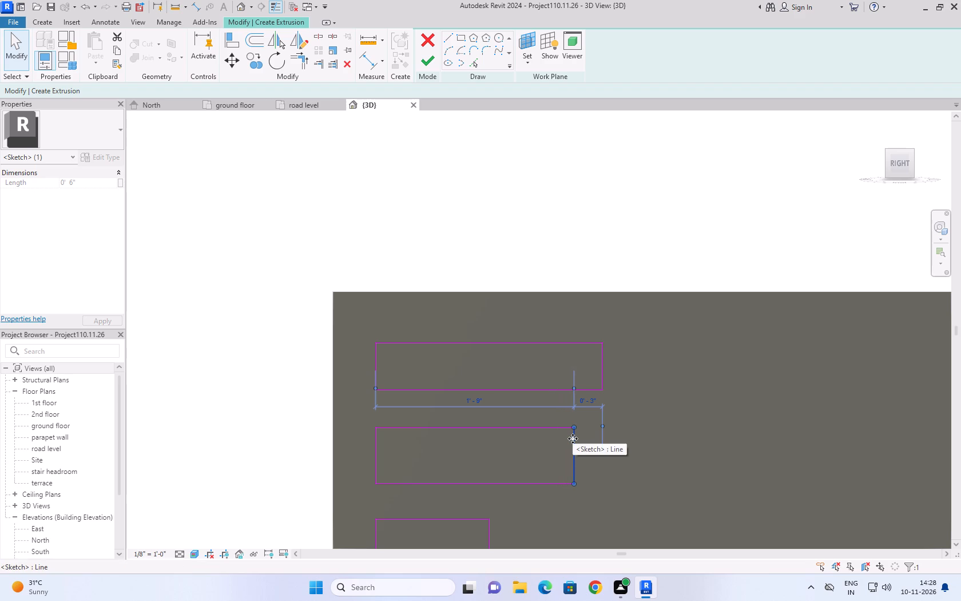
left_click(549, 236)
Widen the third rectangle to about 1' 6 1/4" by moving its far vertical edge outward.
scroll(590, 201, "down", 4)
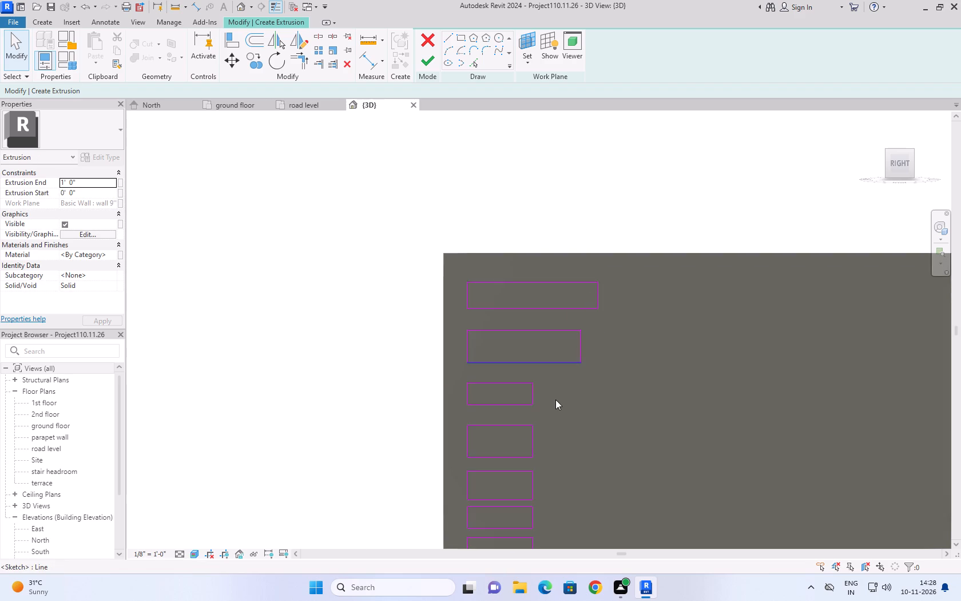
scroll(553, 404, "up", 4)
left_click(566, 335)
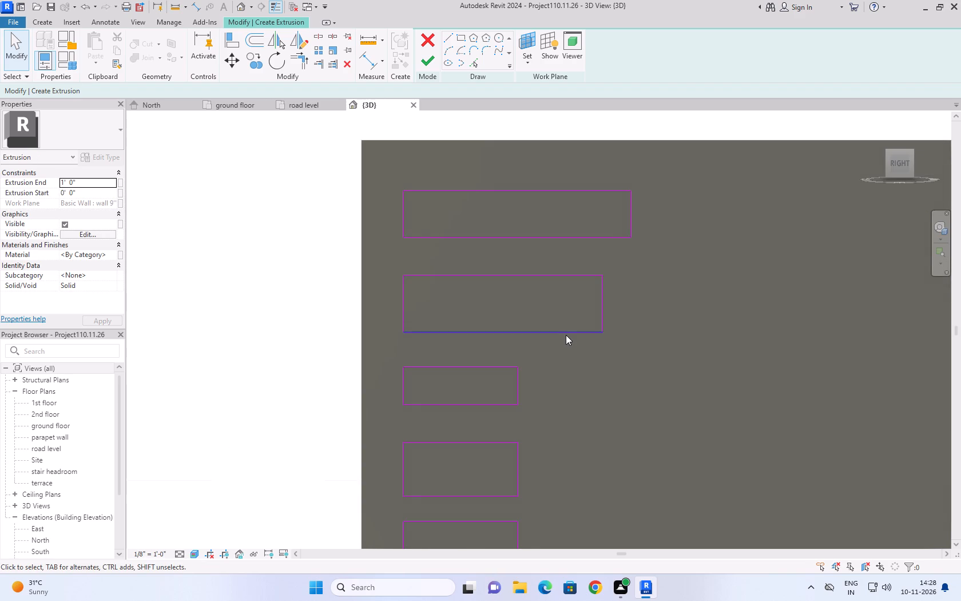
left_click(518, 386)
left_click_drag(518, 382, 578, 379)
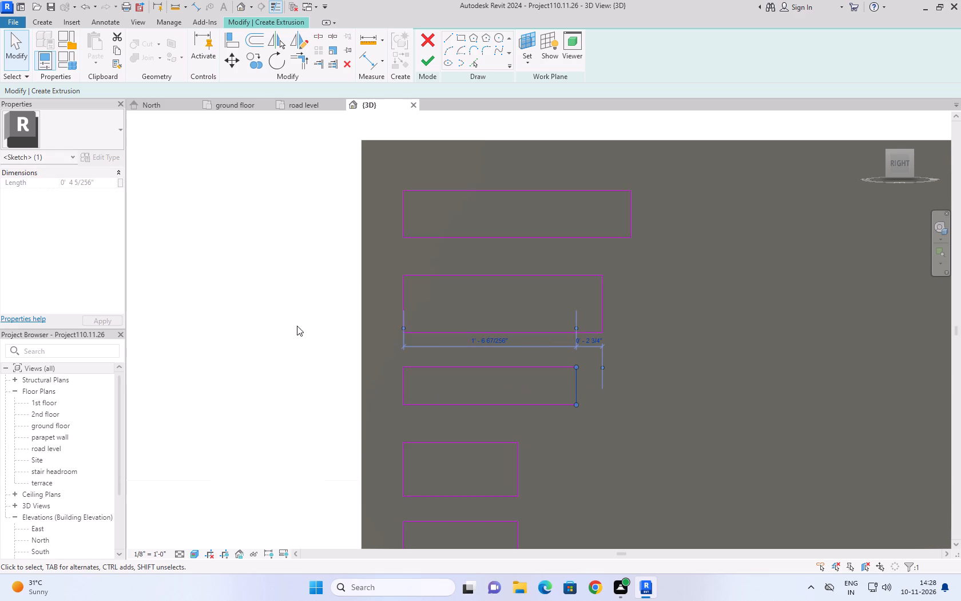
left_click(297, 326)
Widen the fourth rectangle by moving its far vertical edge outward, keeping it narrower than the third rectangle.
left_click(519, 472)
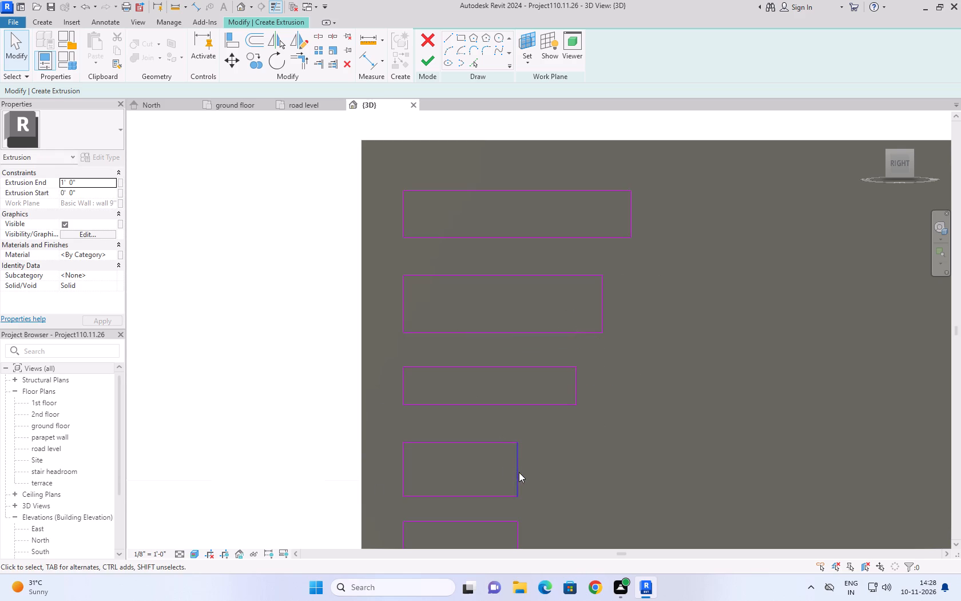
left_click_drag(516, 464, 548, 461)
left_click(294, 370)
Examine the widths, heights and edge offsets of the top two rectangles.
scroll(507, 409, "down", 2)
scroll(496, 266, "up", 3)
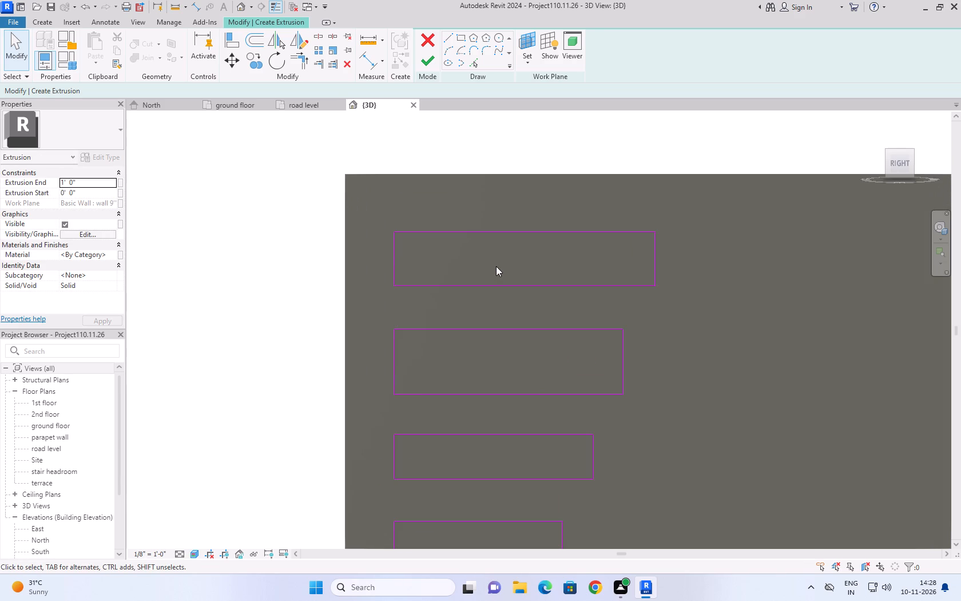
left_click(391, 255)
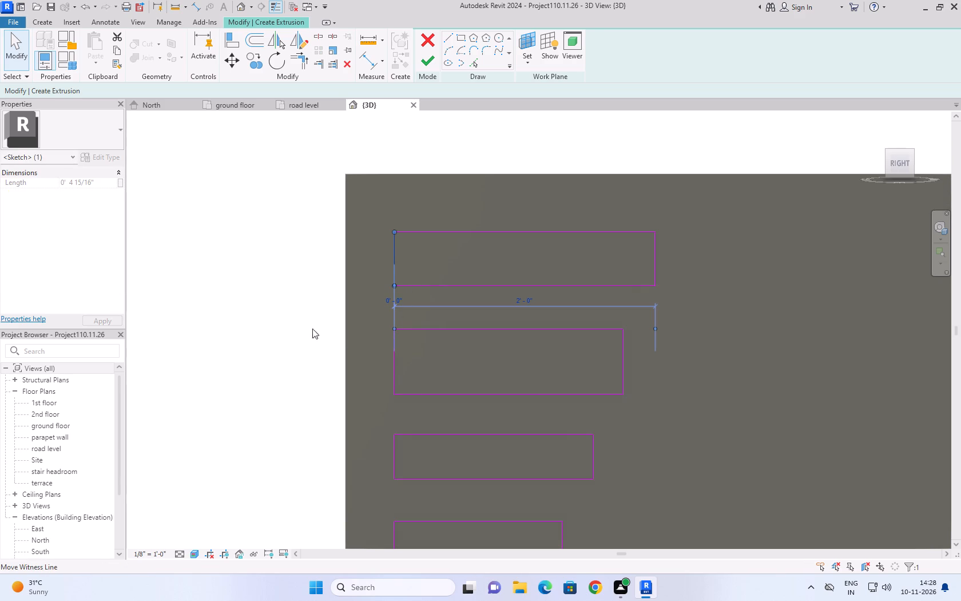
left_click(658, 255)
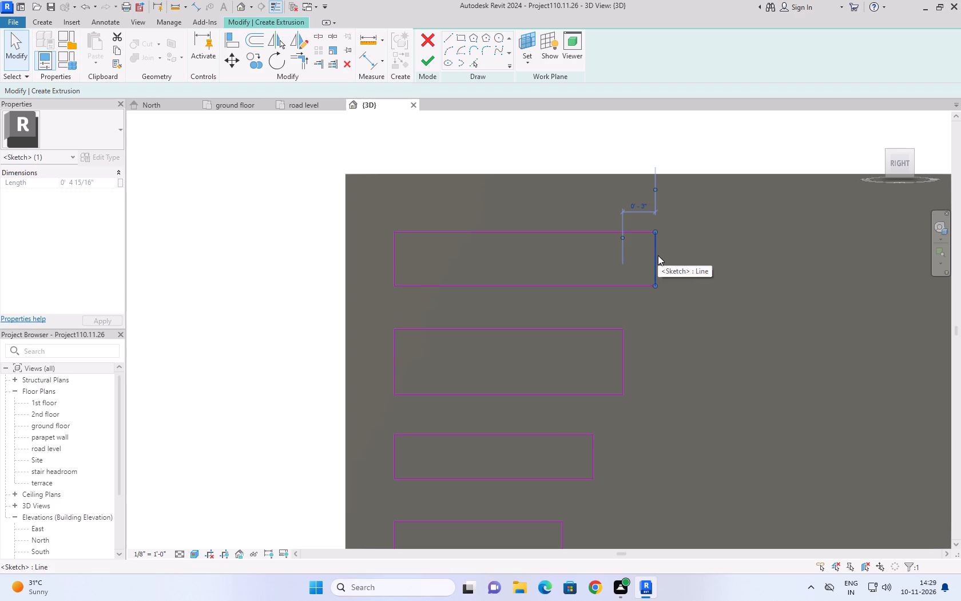
left_click(260, 284)
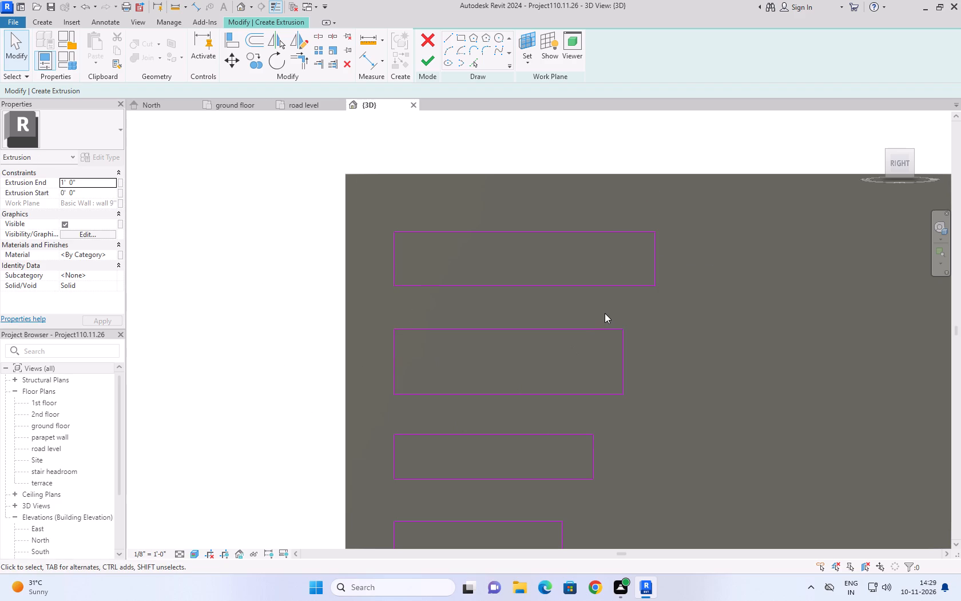
left_click(566, 333)
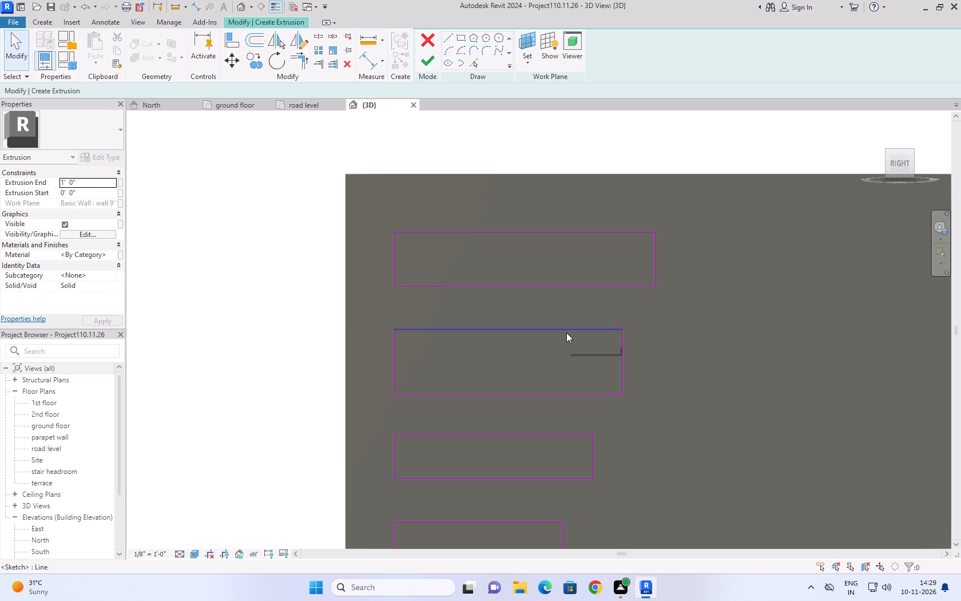
left_click(622, 347)
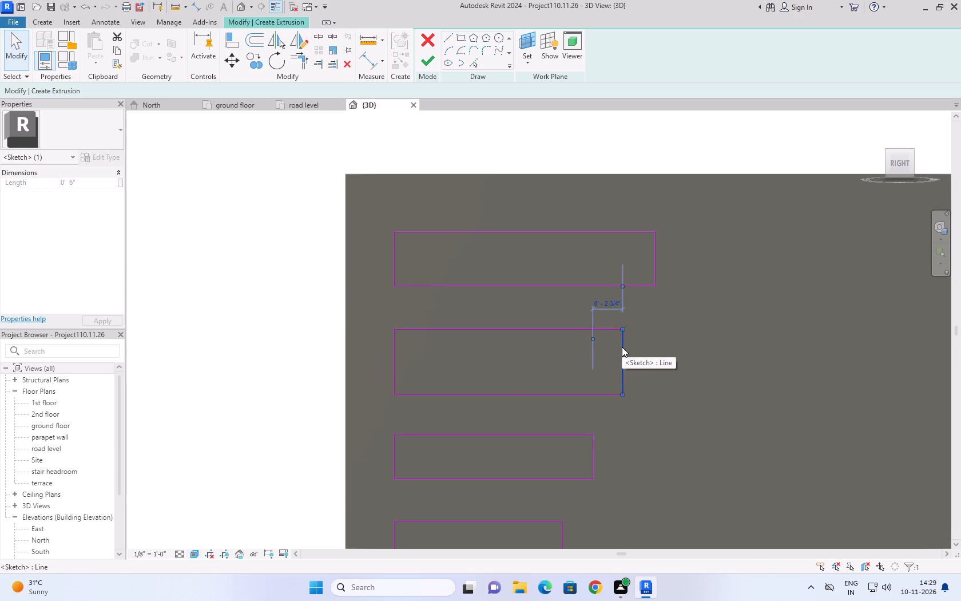
left_click(542, 396)
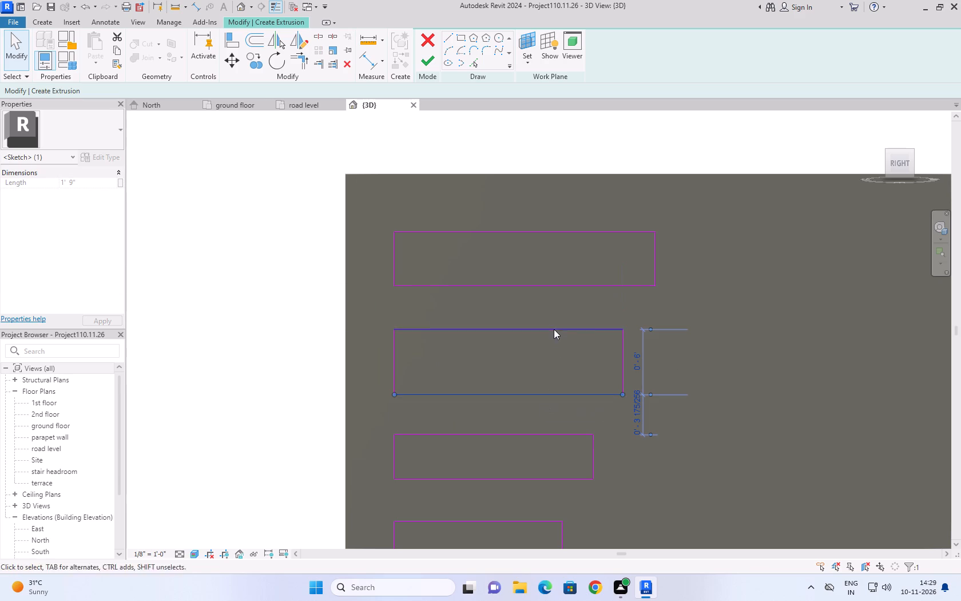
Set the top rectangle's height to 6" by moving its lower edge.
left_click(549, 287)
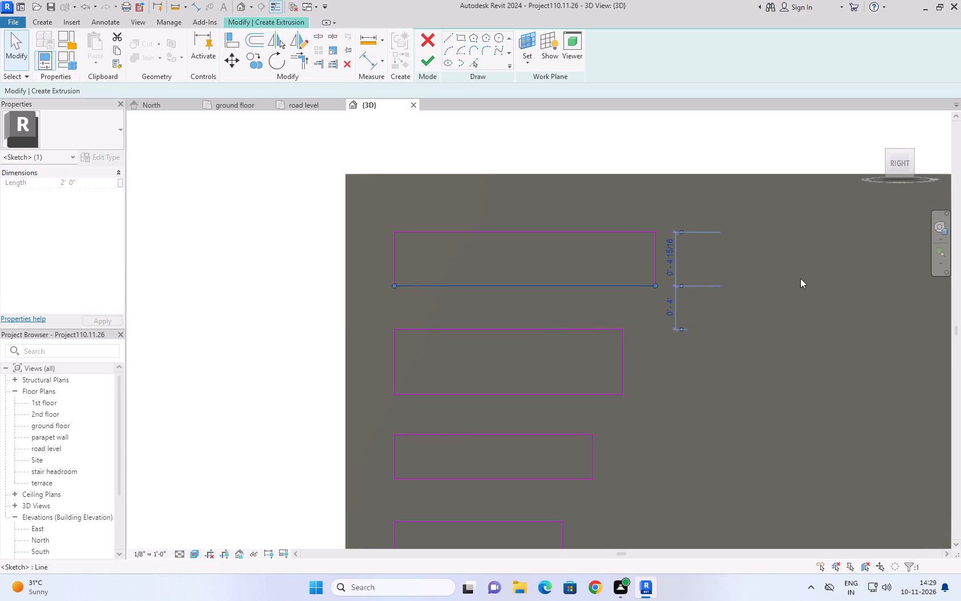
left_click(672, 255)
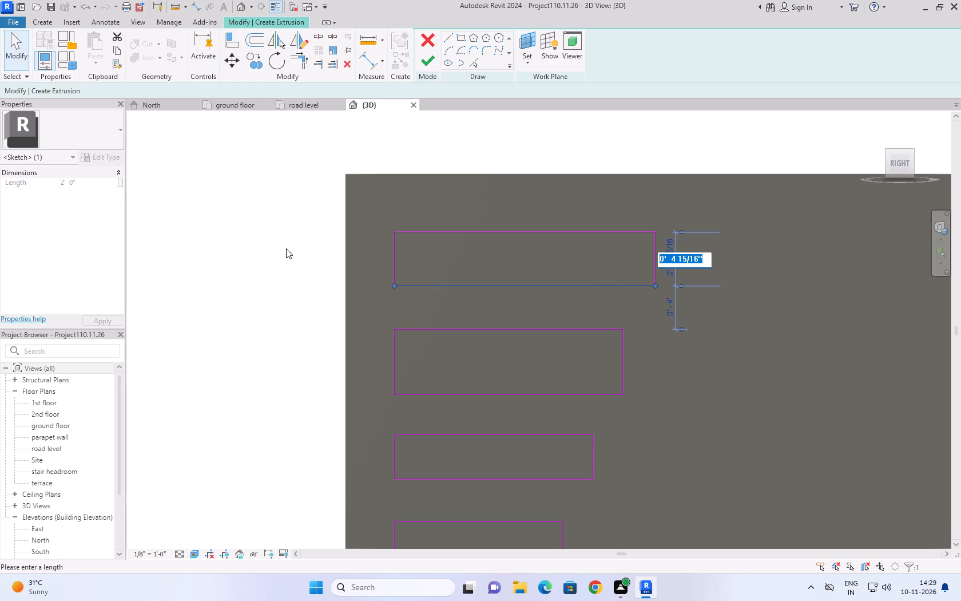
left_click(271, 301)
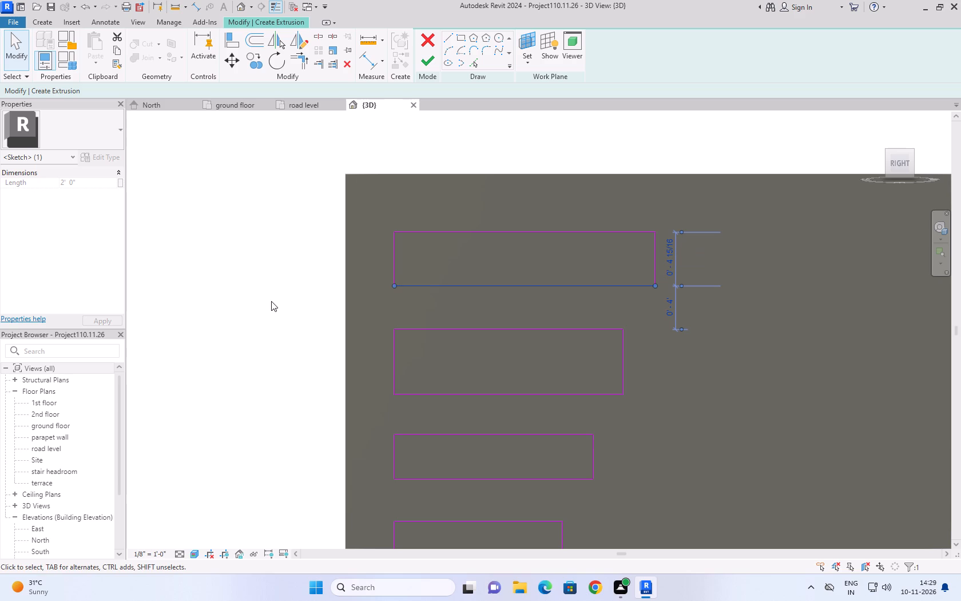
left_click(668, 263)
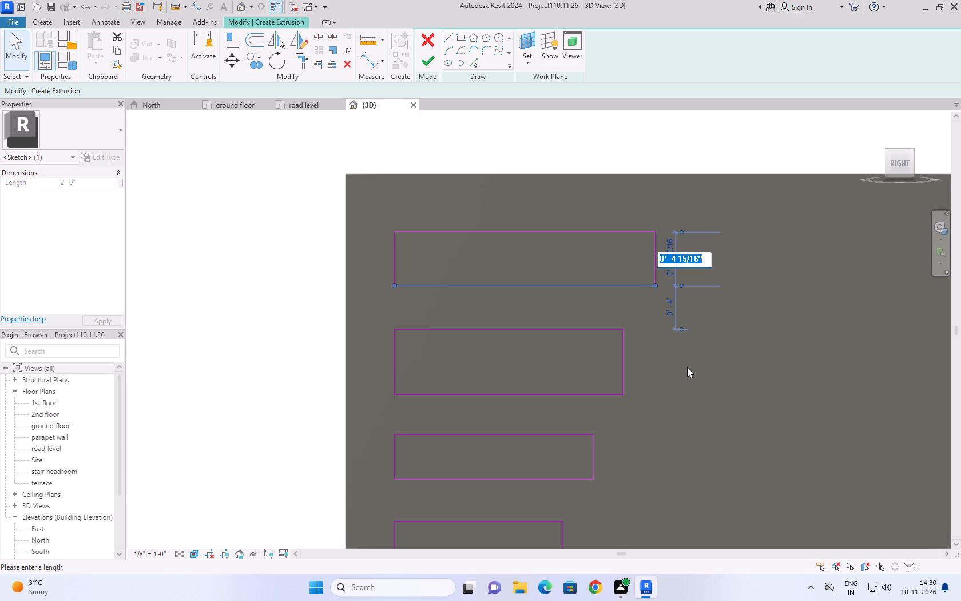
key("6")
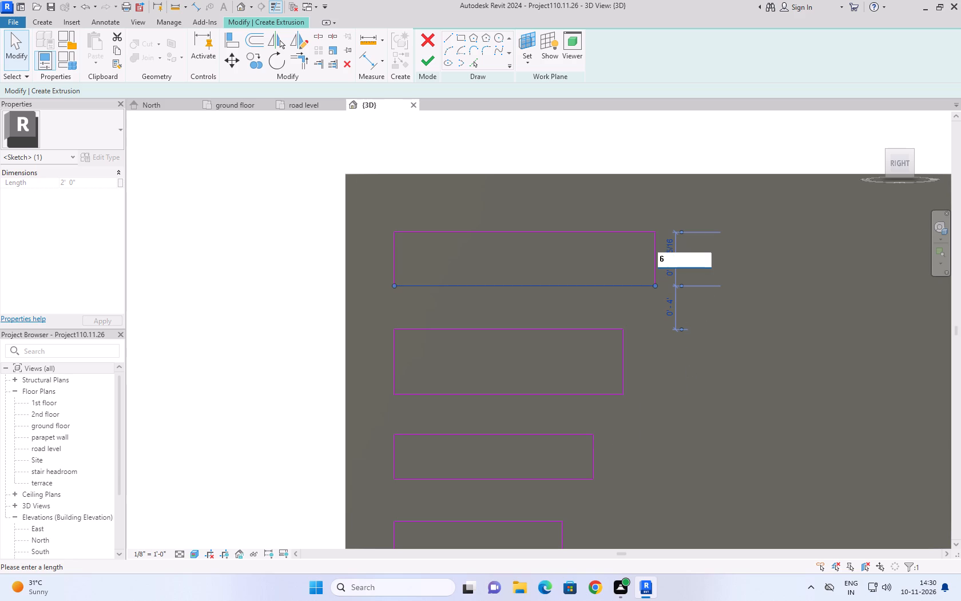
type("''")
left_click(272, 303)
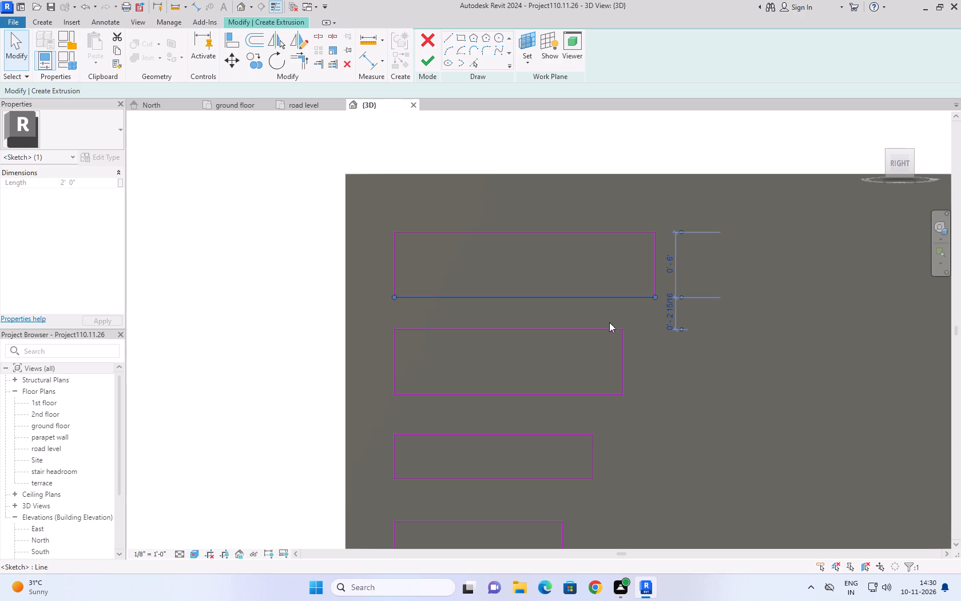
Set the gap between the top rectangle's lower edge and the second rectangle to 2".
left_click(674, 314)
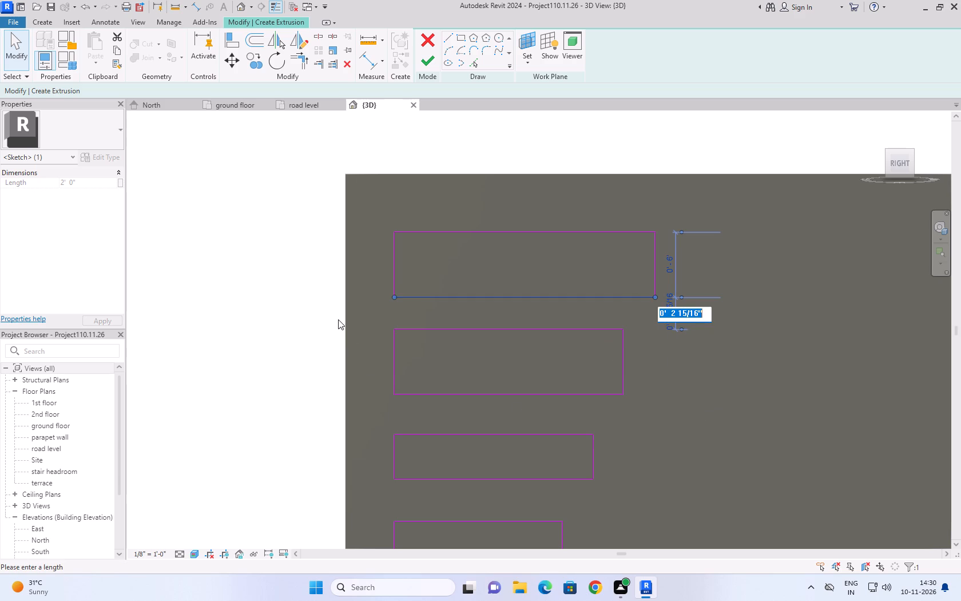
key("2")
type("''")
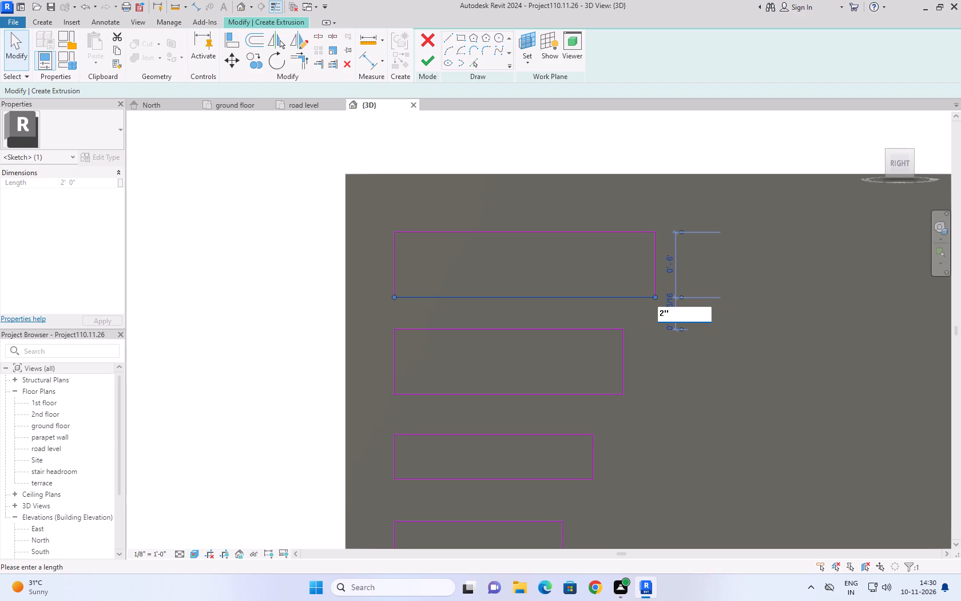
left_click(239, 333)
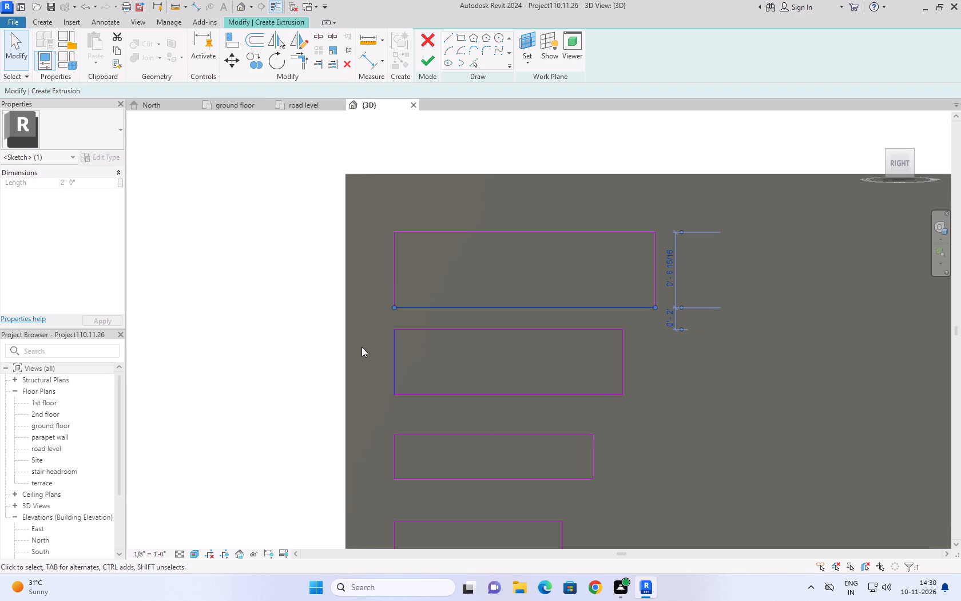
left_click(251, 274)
Examine the heights, widths and vertical gaps of the top three rectangles.
left_click(653, 282)
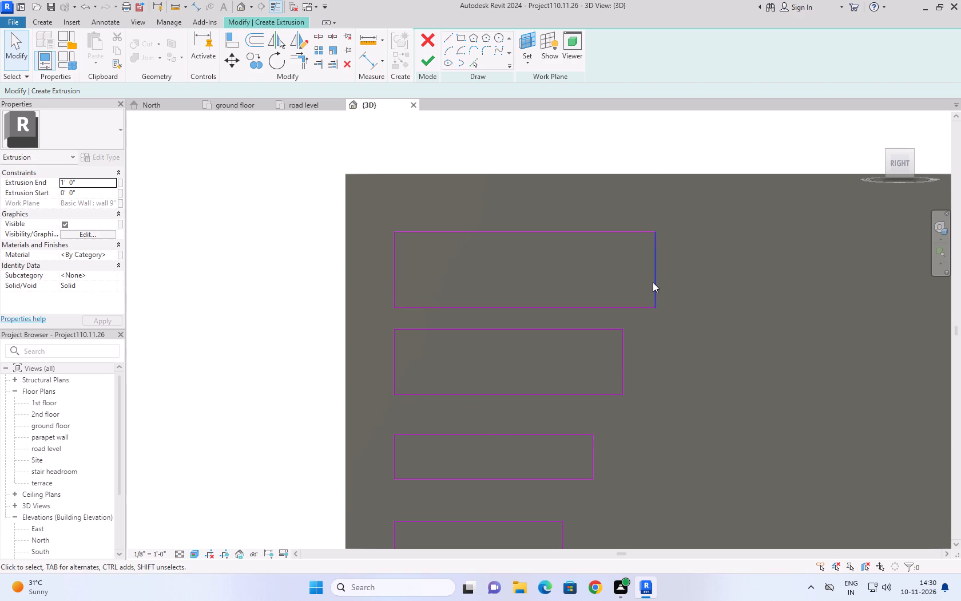
left_click(617, 306)
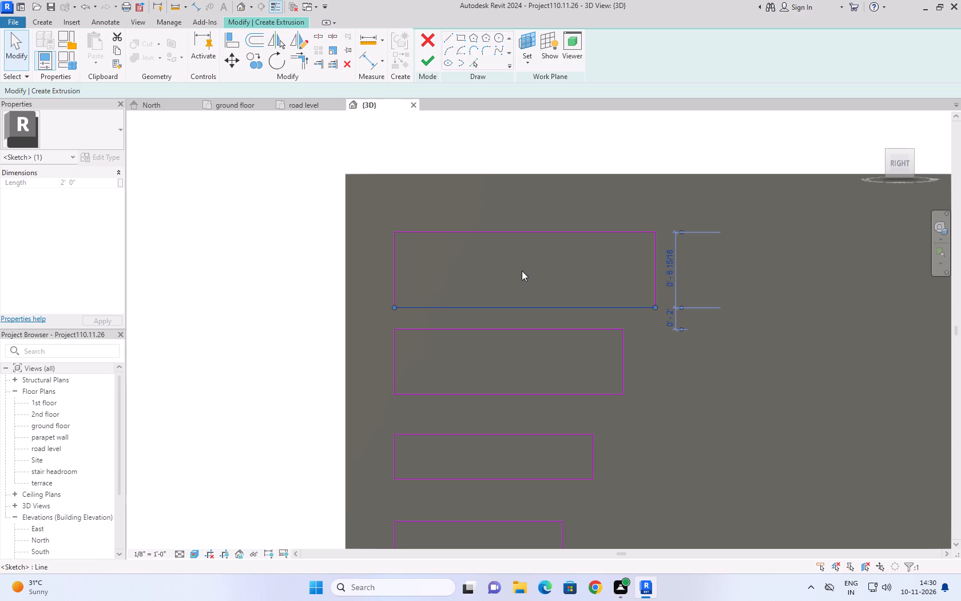
left_click(394, 266)
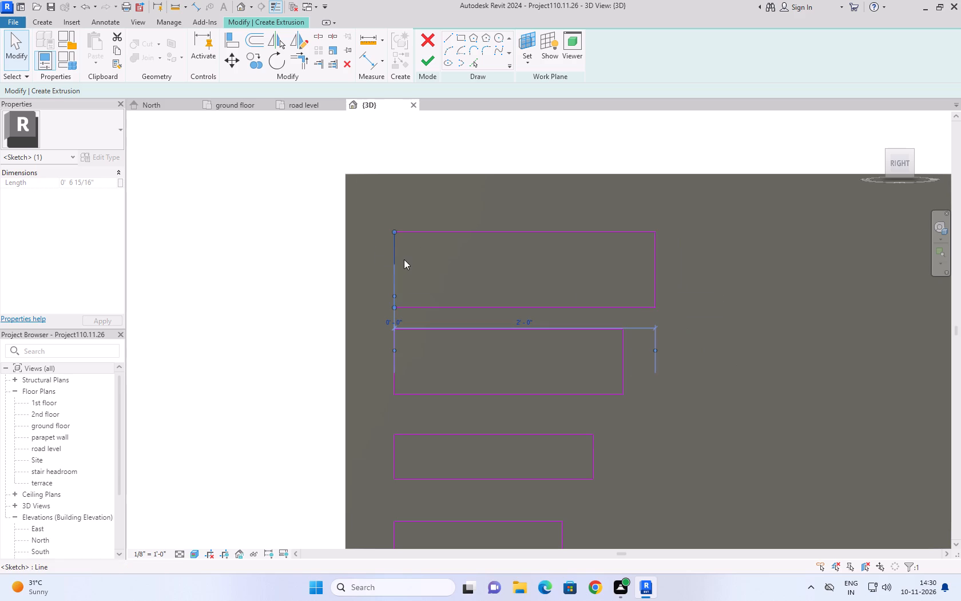
left_click(273, 313)
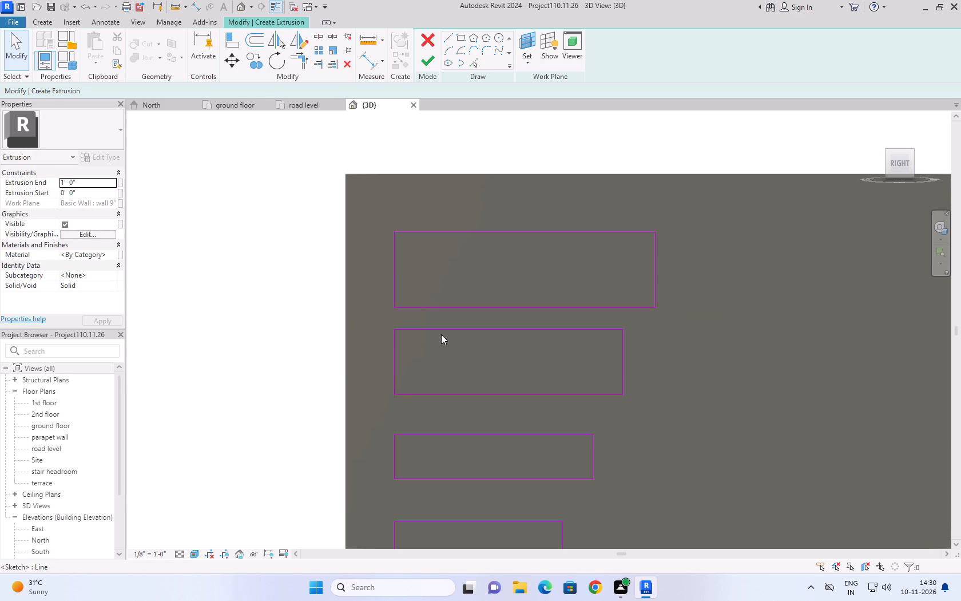
left_click(443, 334)
left_click(446, 329)
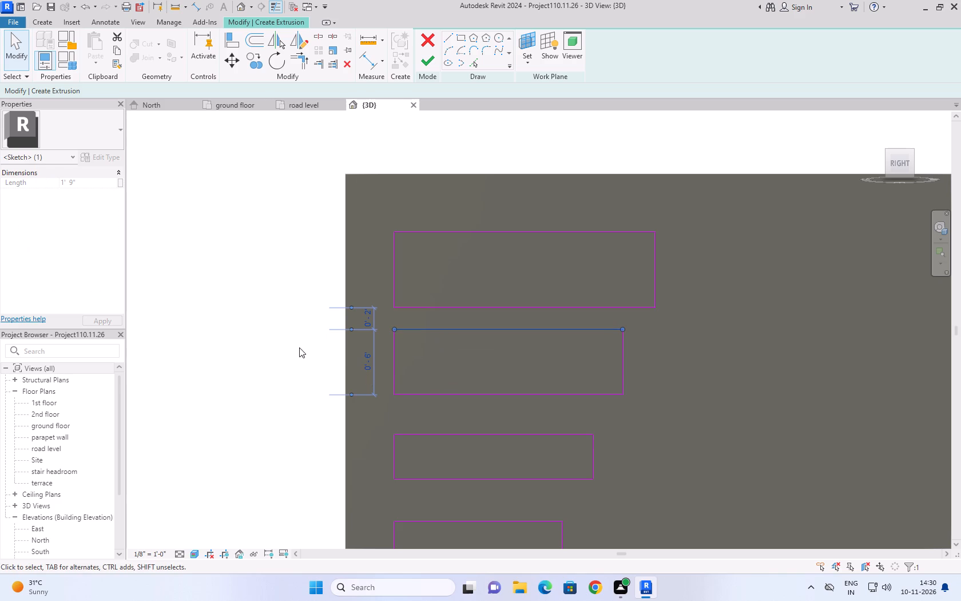
scroll(299, 347, "up", 3)
middle_click_drag(316, 303, 245, 303)
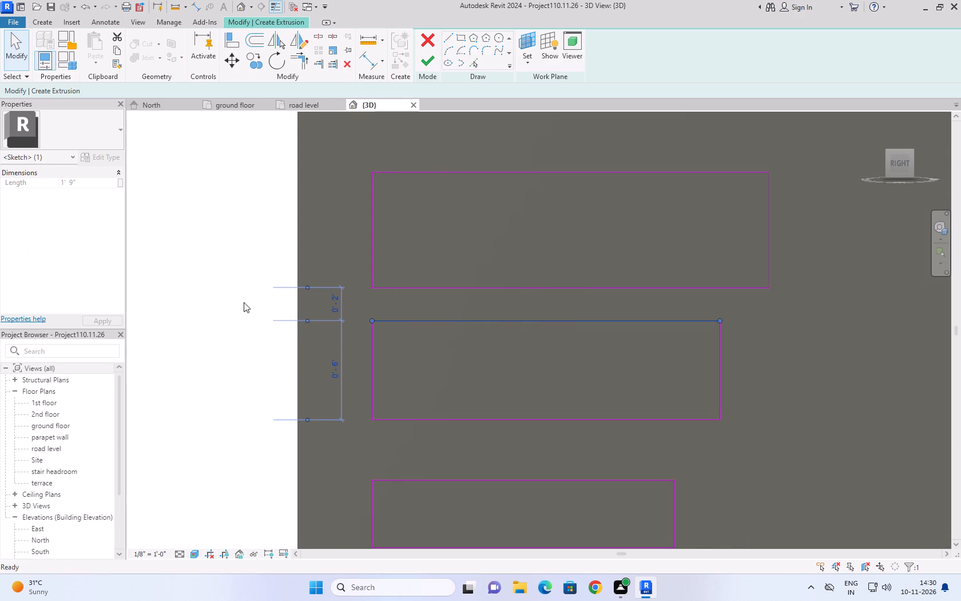
left_click(375, 384)
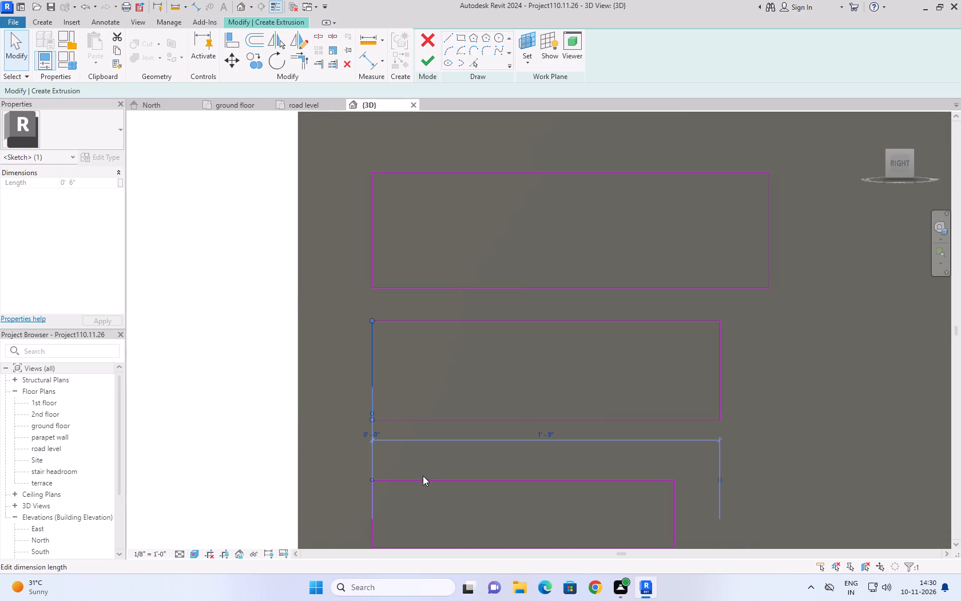
scroll(423, 477, "up", 5)
scroll(430, 426, "down", 1)
middle_click_drag(430, 426, 258, 356)
scroll(258, 356, "down", 3)
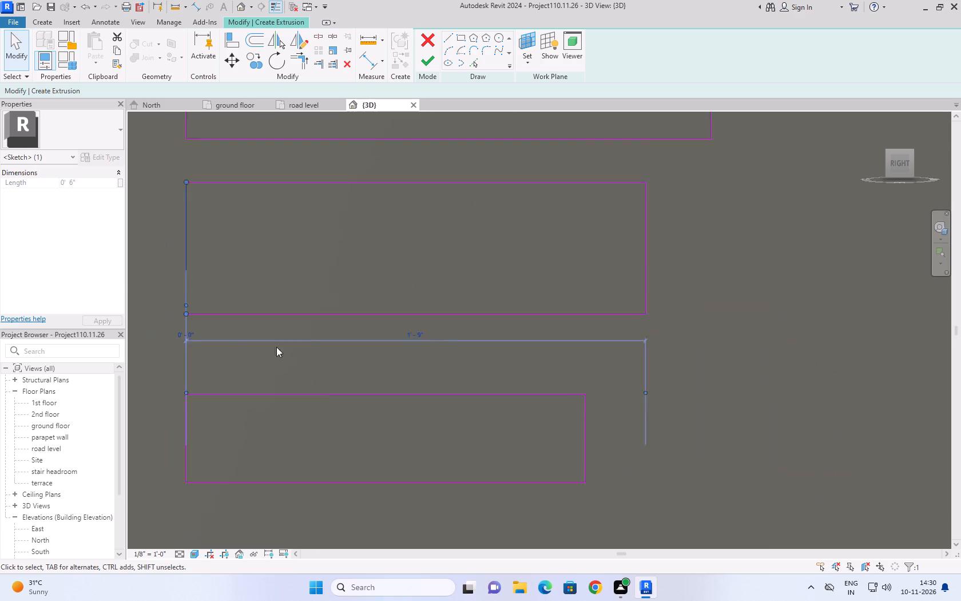
scroll(456, 347, "down", 3)
left_click(173, 306)
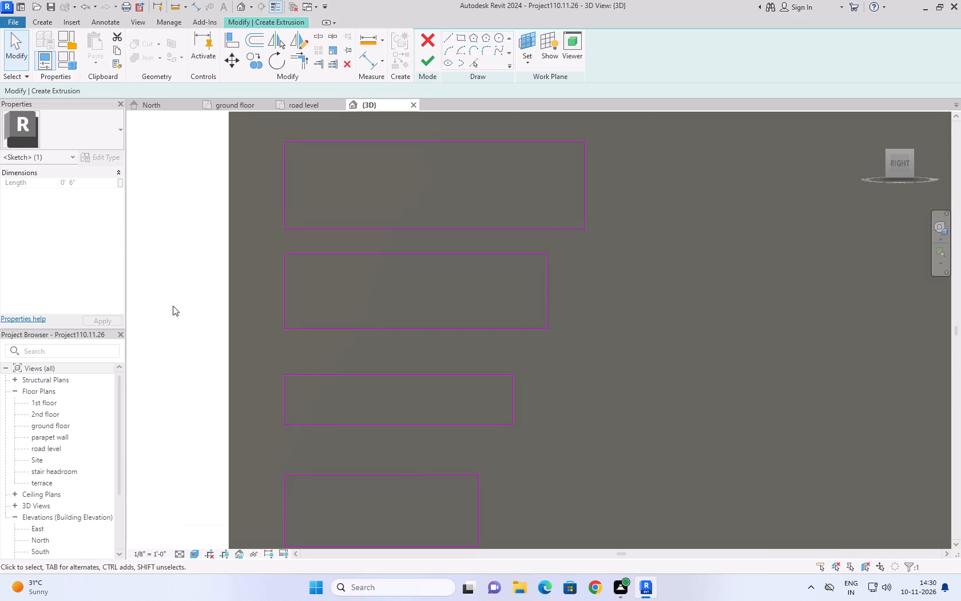
left_click(391, 378)
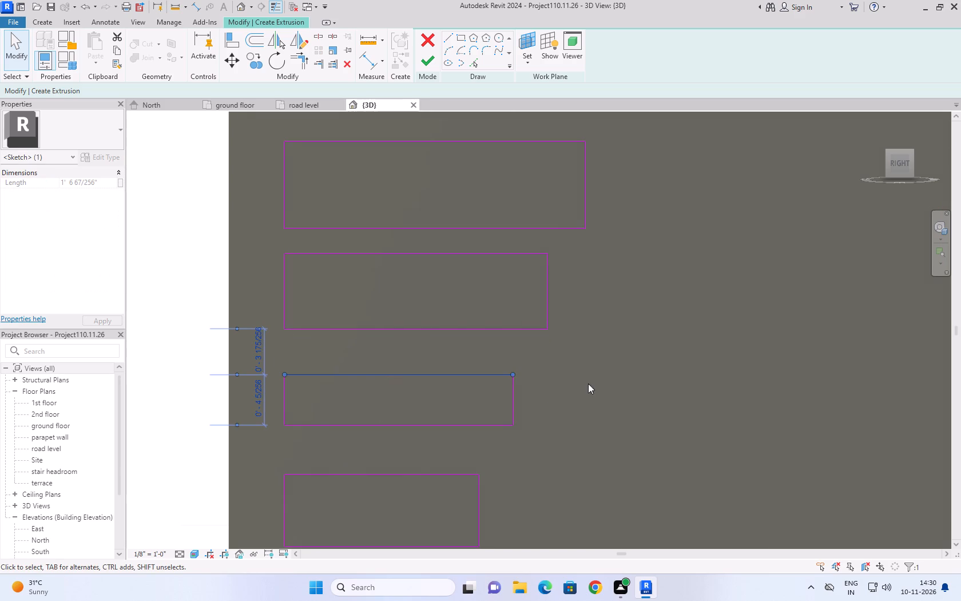
scroll(595, 378, "down", 3)
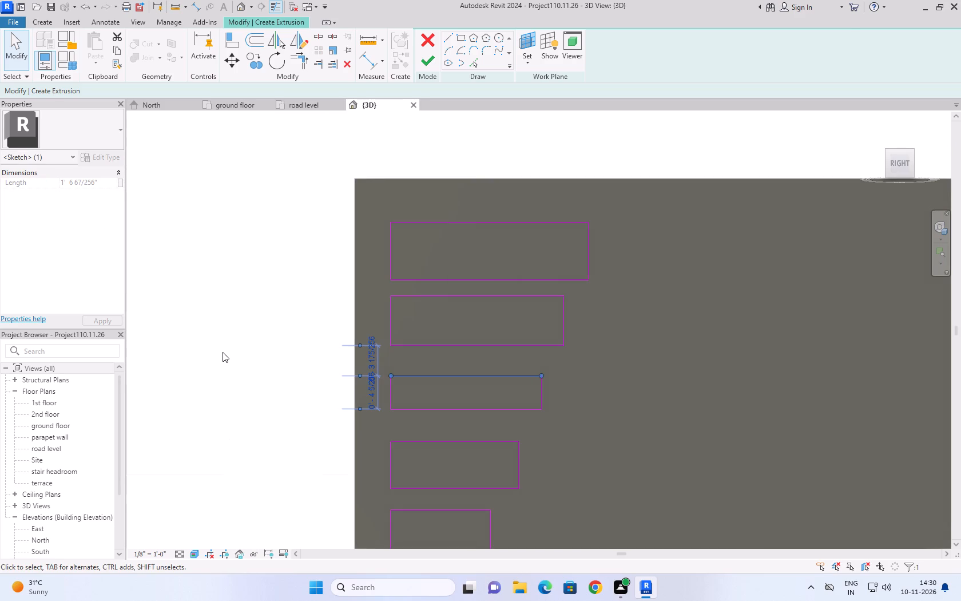
left_click(223, 352)
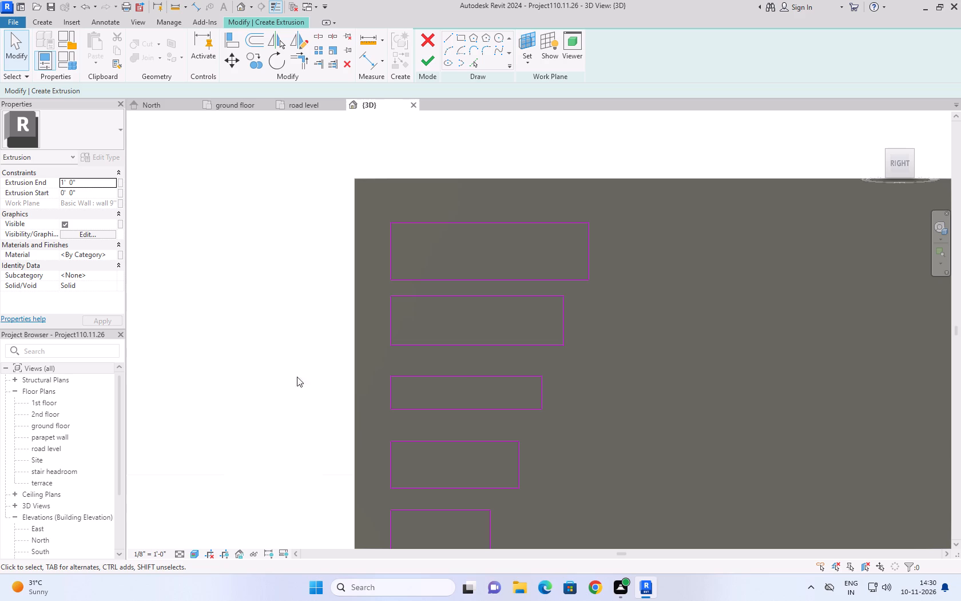
Nudge the third rectangle's top edge upward to about 2 15/16" below the second rectangle, for a height of about 4 3/4".
left_click(474, 374)
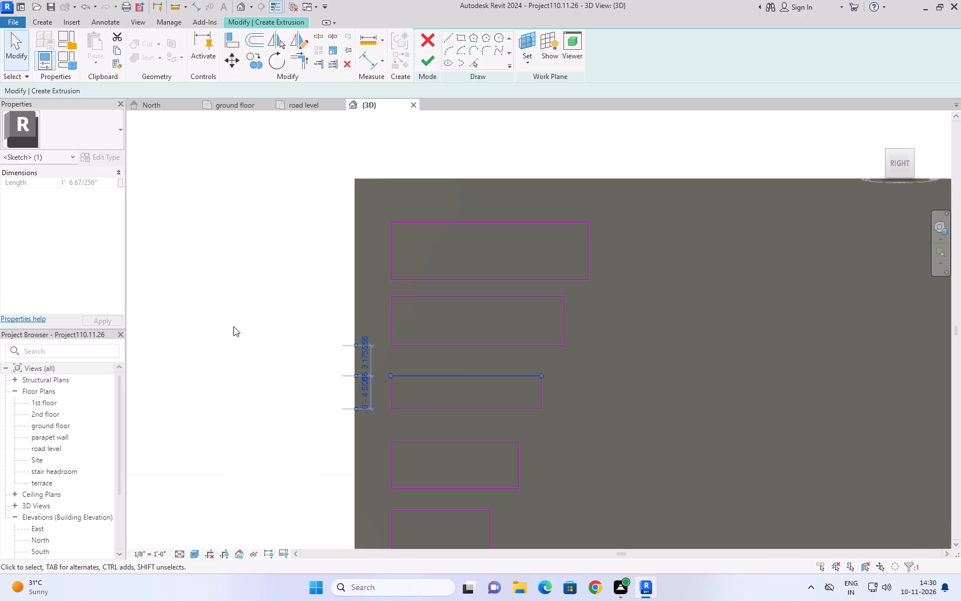
key("Up")
key("Up")
key("Up")
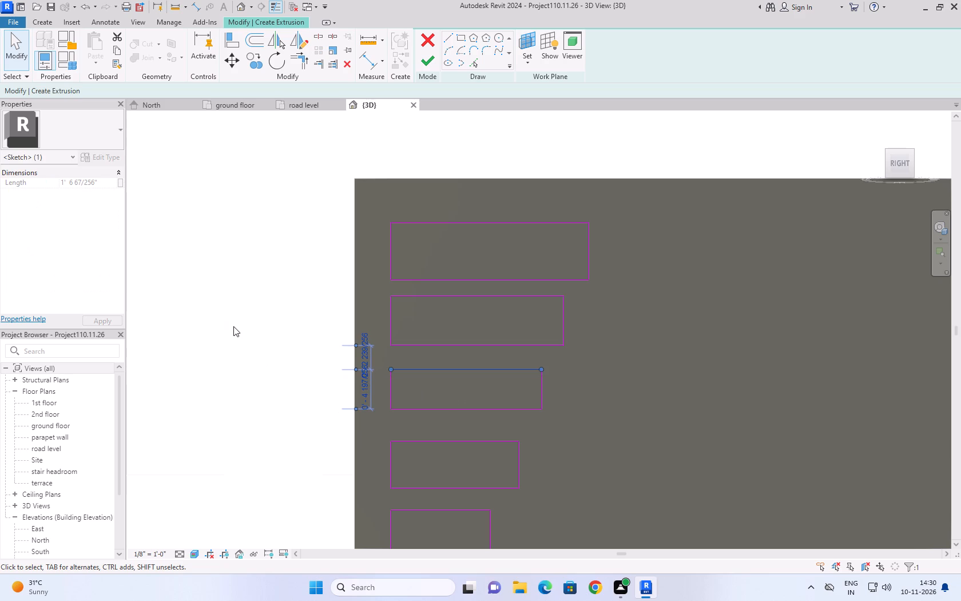
left_click(233, 326)
Examine the third rectangle's height and its gaps to the rectangles above and below.
left_click(542, 378)
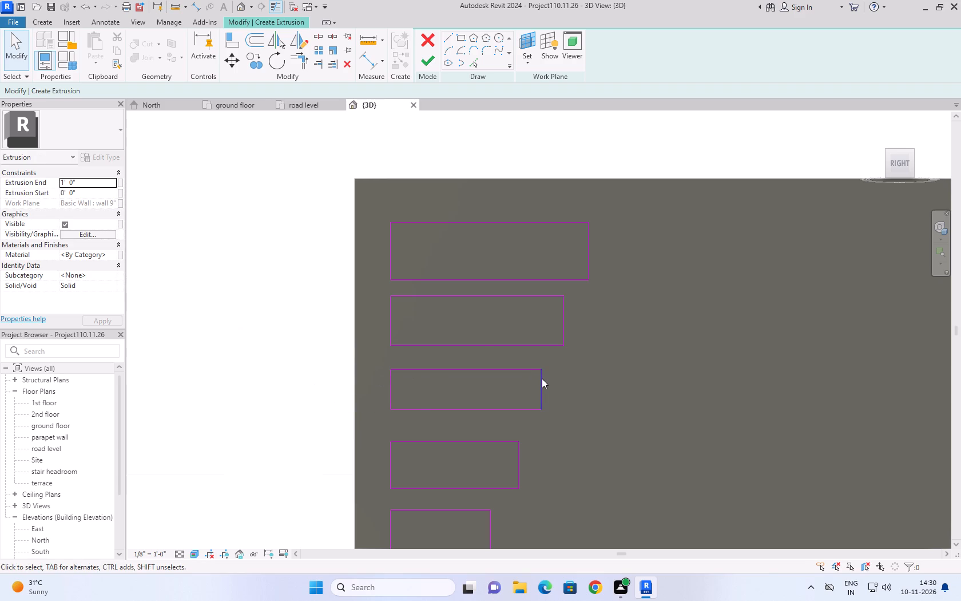
left_click(277, 355)
left_click(499, 365)
left_click(499, 367)
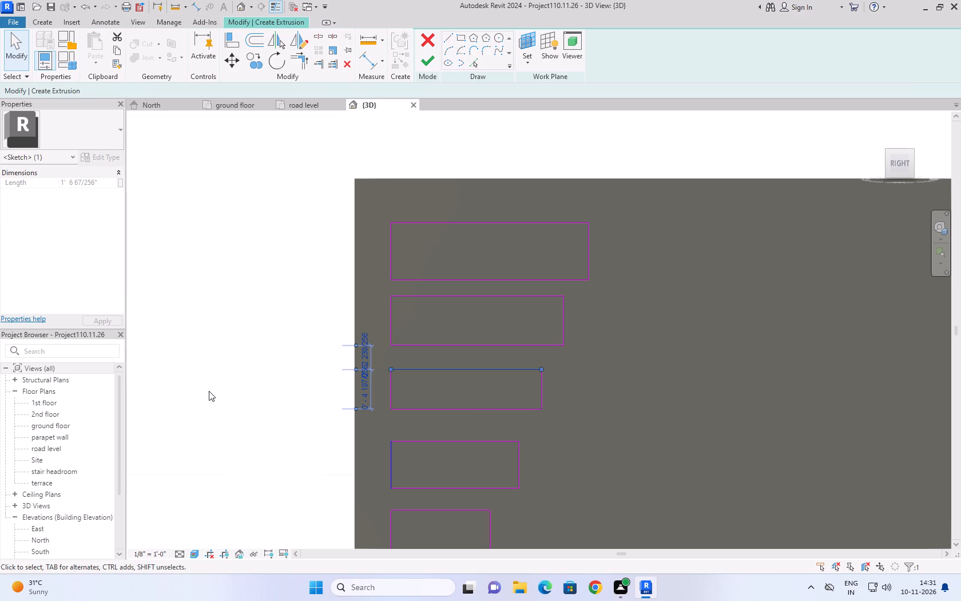
scroll(213, 390, "up", 7)
middle_click_drag(297, 327, 134, 344)
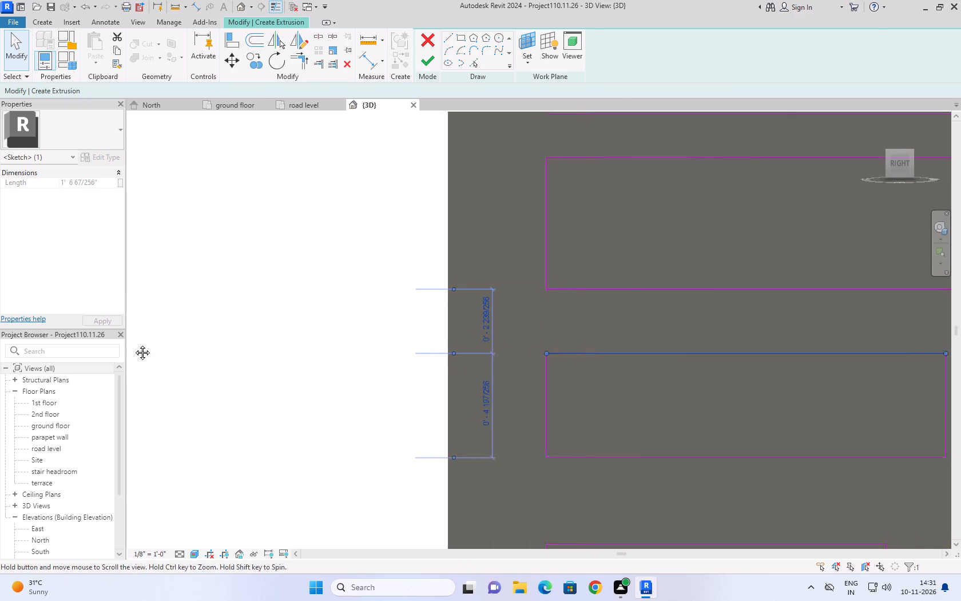
middle_click_drag(134, 344, 90, 341)
scroll(64, 370, "down", 2)
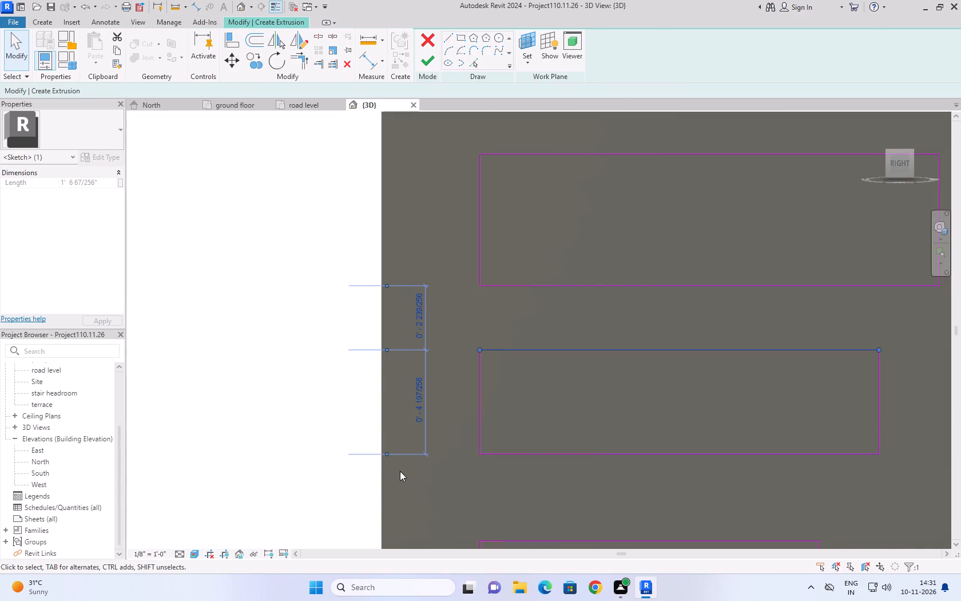
scroll(278, 363, "down", 4)
left_click(444, 418)
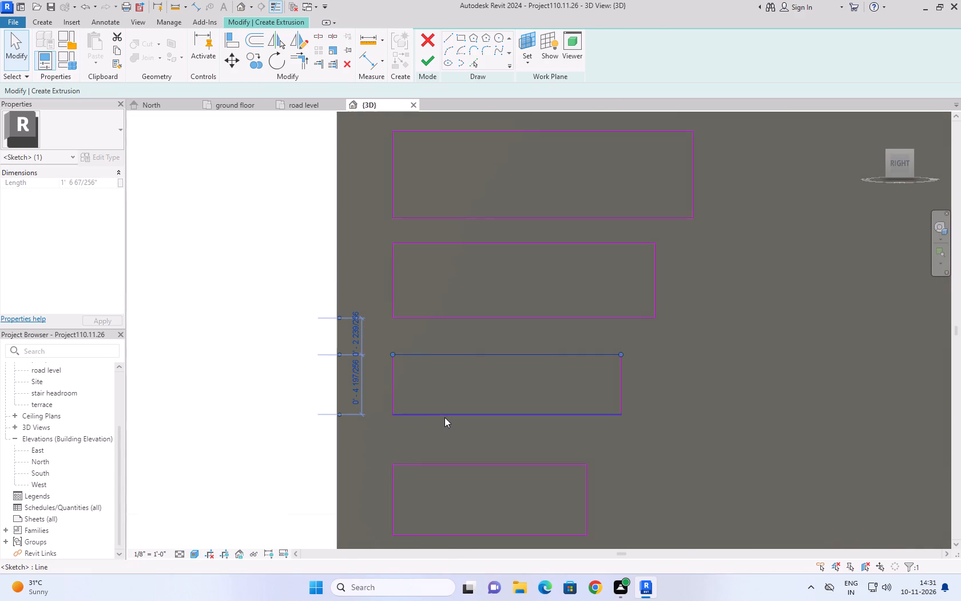
left_click(639, 391)
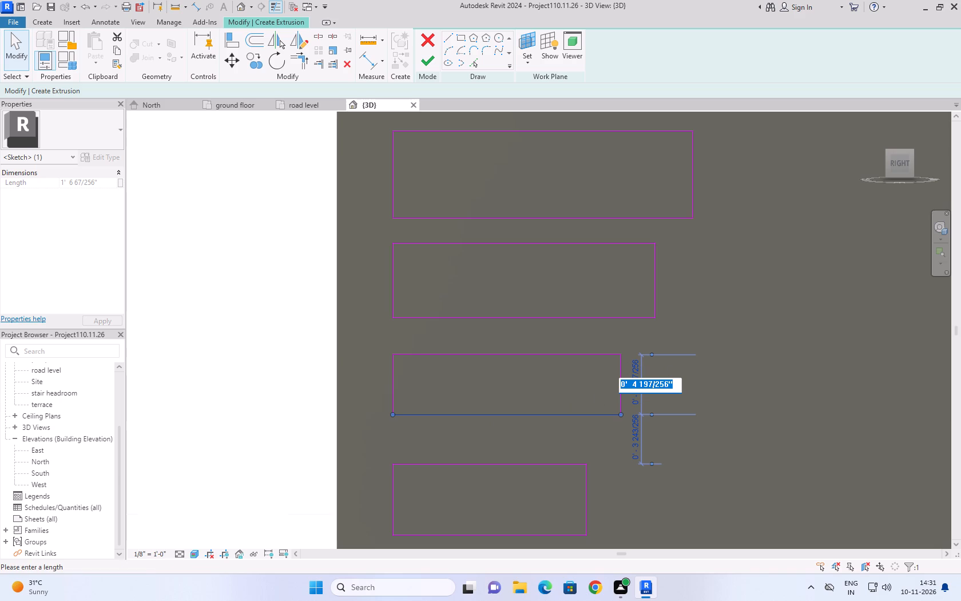
middle_click_drag(706, 312, 684, 389)
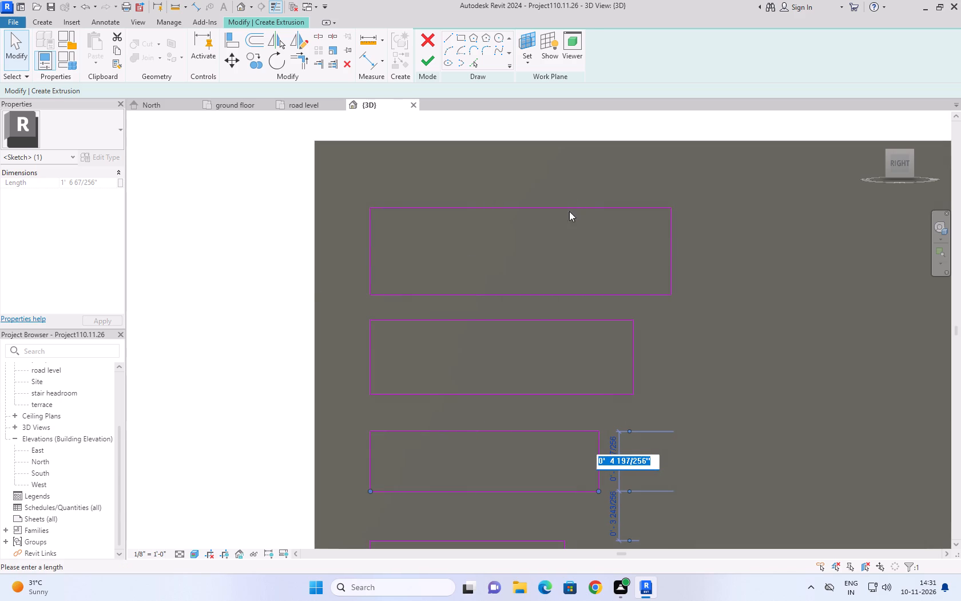
left_click(184, 253)
Set the top rectangle's height to 6" by moving its lower edge.
left_click(485, 291)
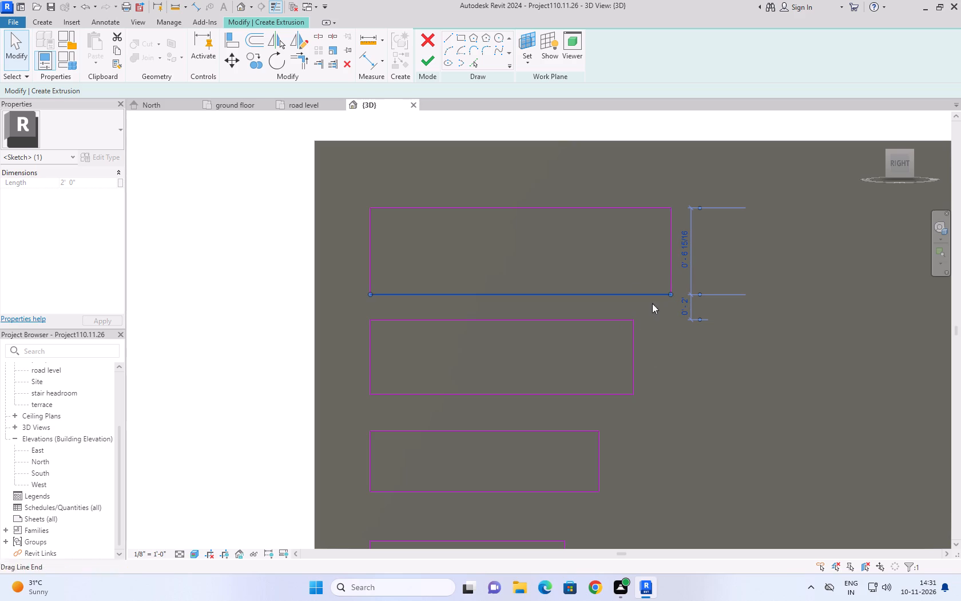
left_click(685, 247)
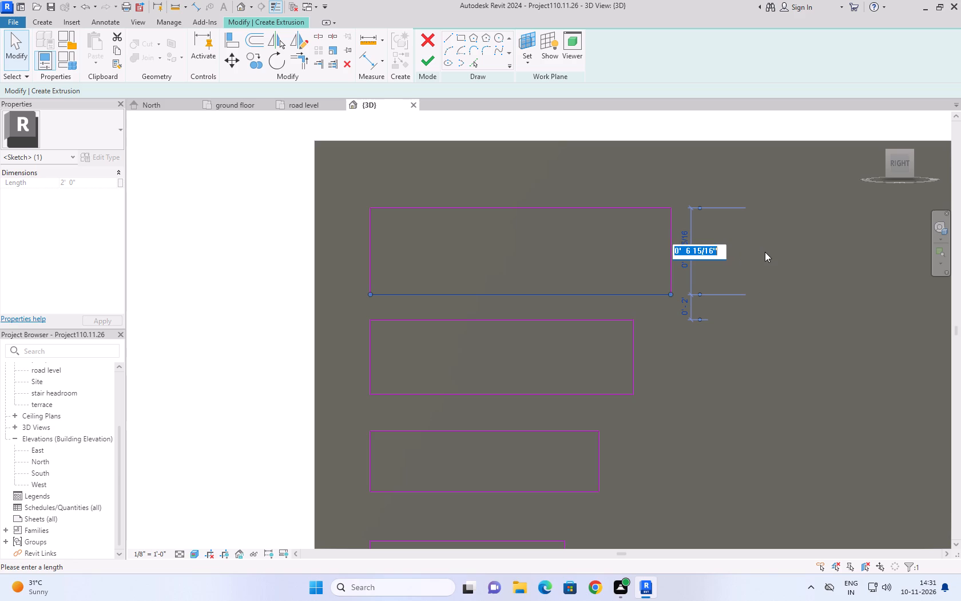
type("6''")
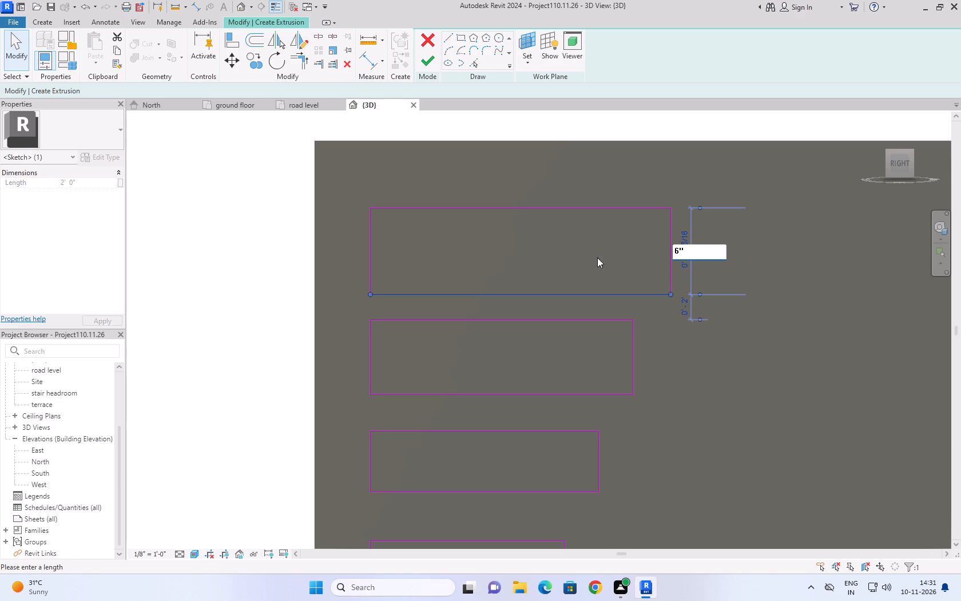
left_click(268, 243)
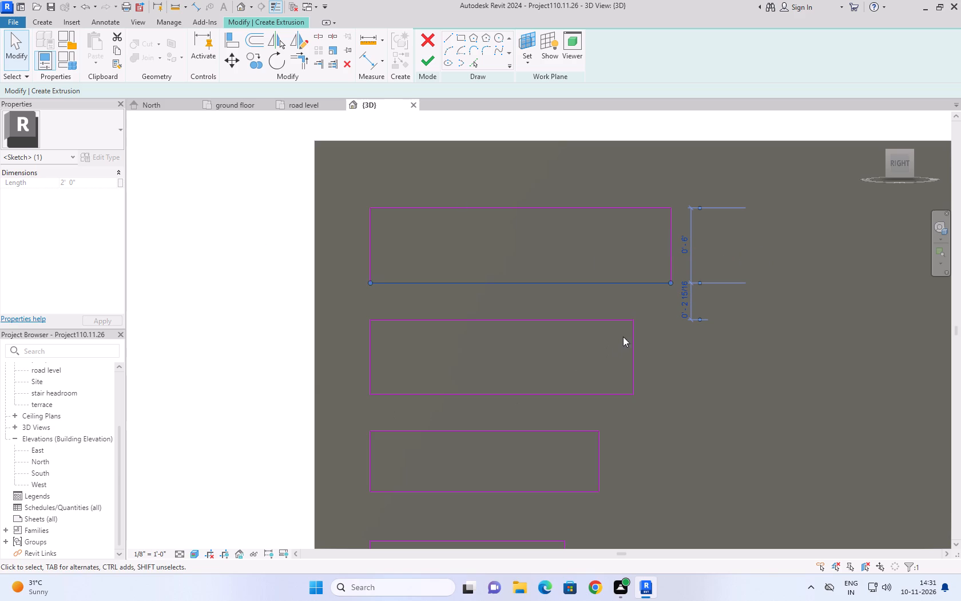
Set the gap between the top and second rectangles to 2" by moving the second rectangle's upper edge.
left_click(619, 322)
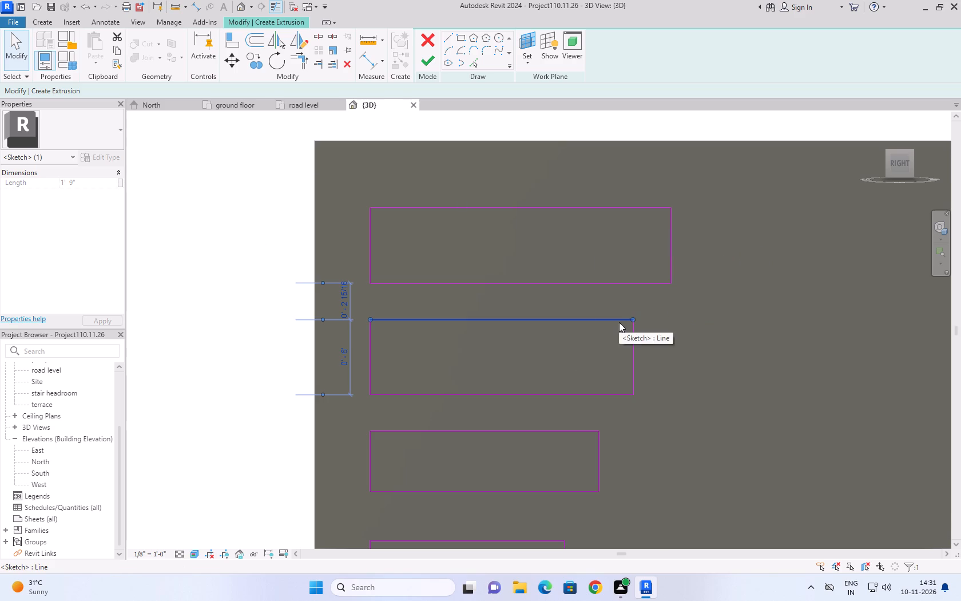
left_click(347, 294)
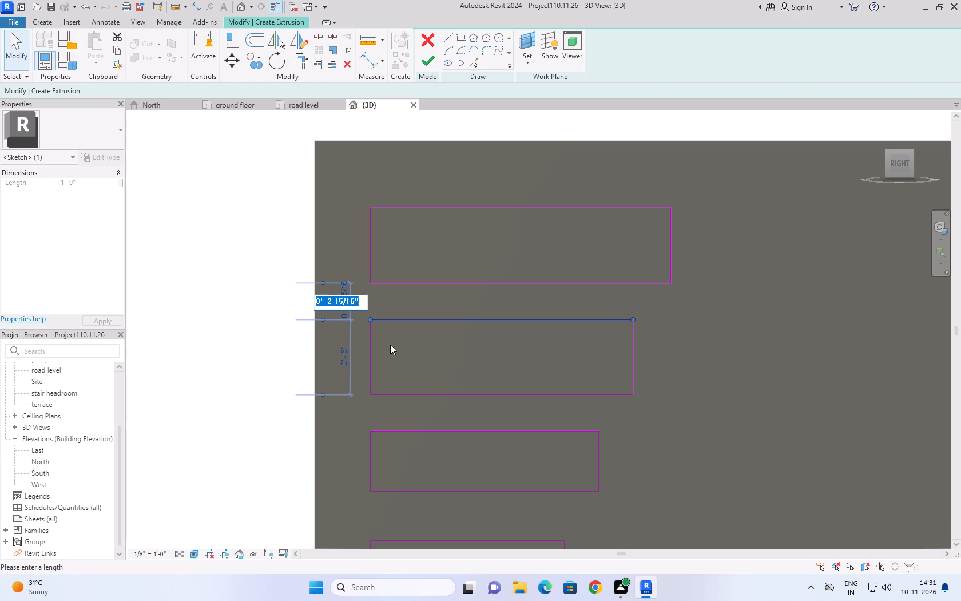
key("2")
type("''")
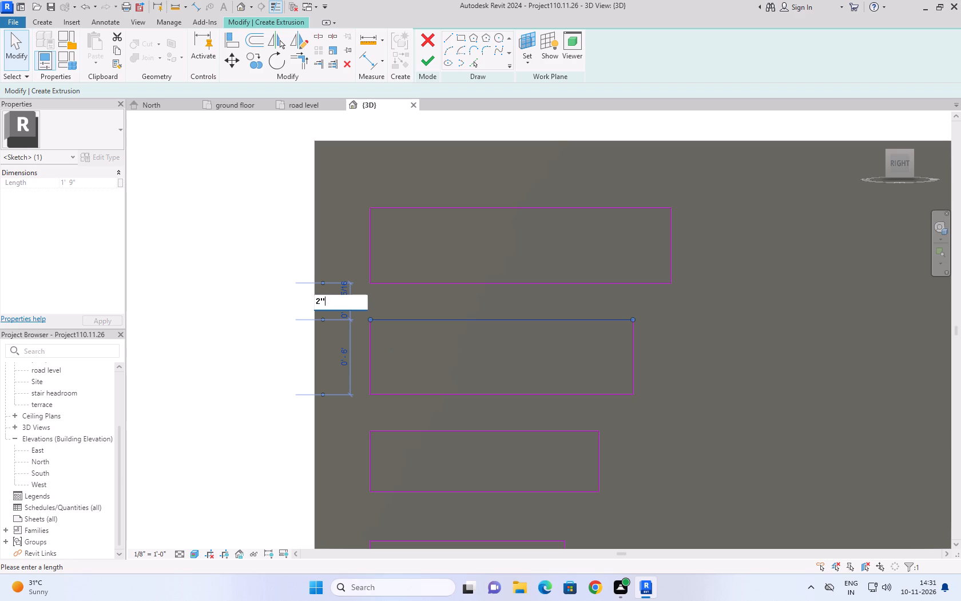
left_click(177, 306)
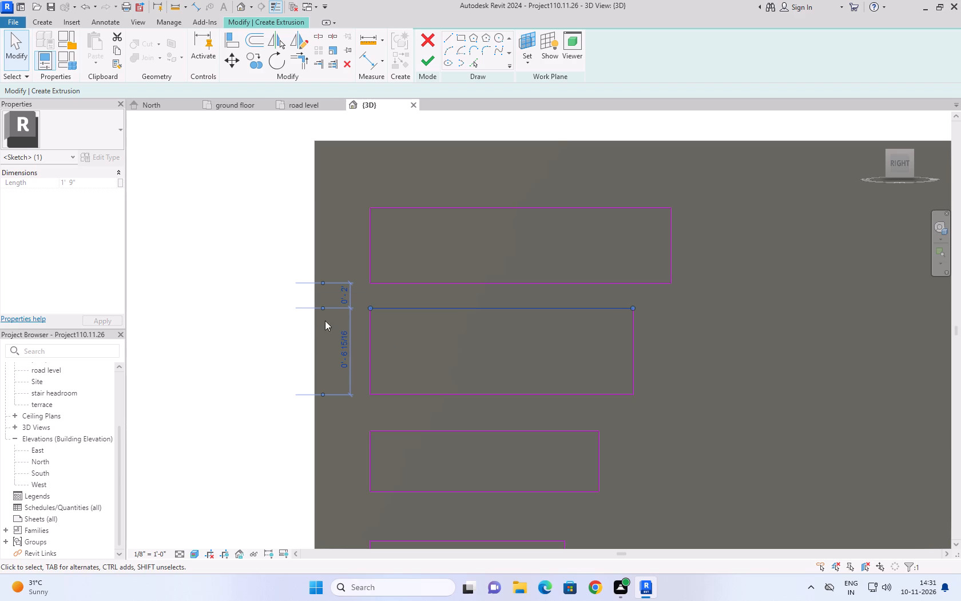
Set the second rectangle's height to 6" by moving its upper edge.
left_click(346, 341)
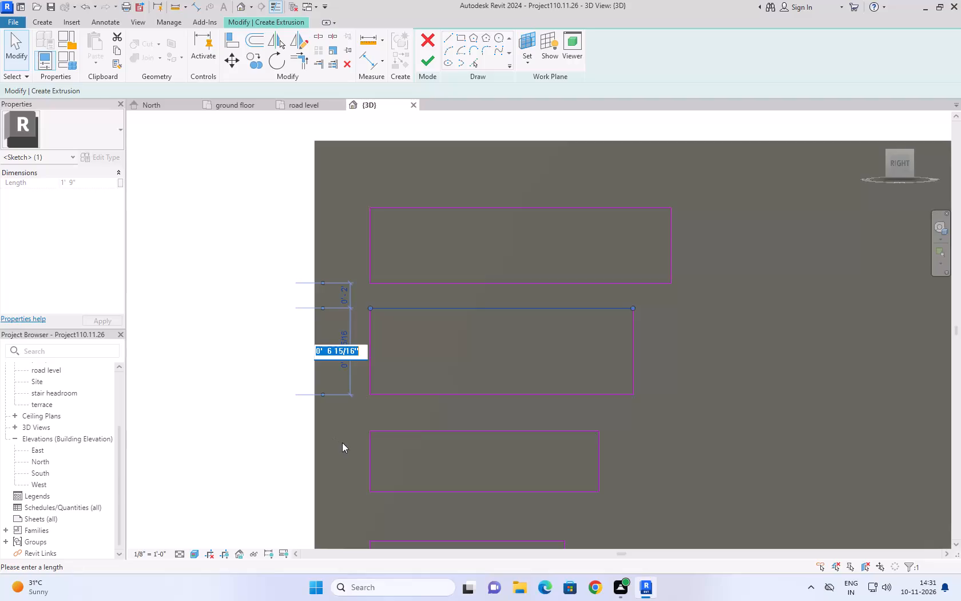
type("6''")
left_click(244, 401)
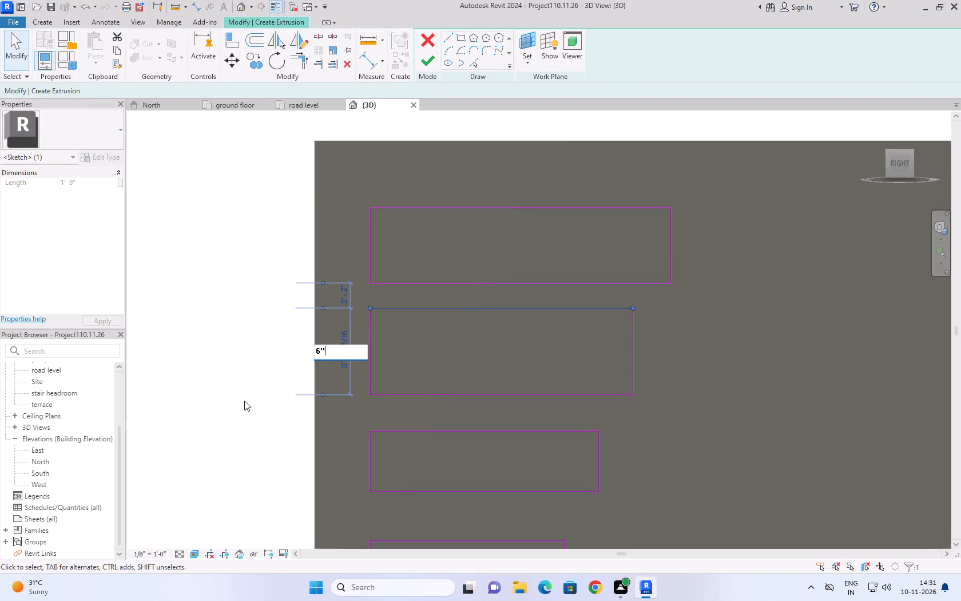
Set the gap between the top and second rectangles to 2" using the second rectangle's upper edge.
left_click(349, 293)
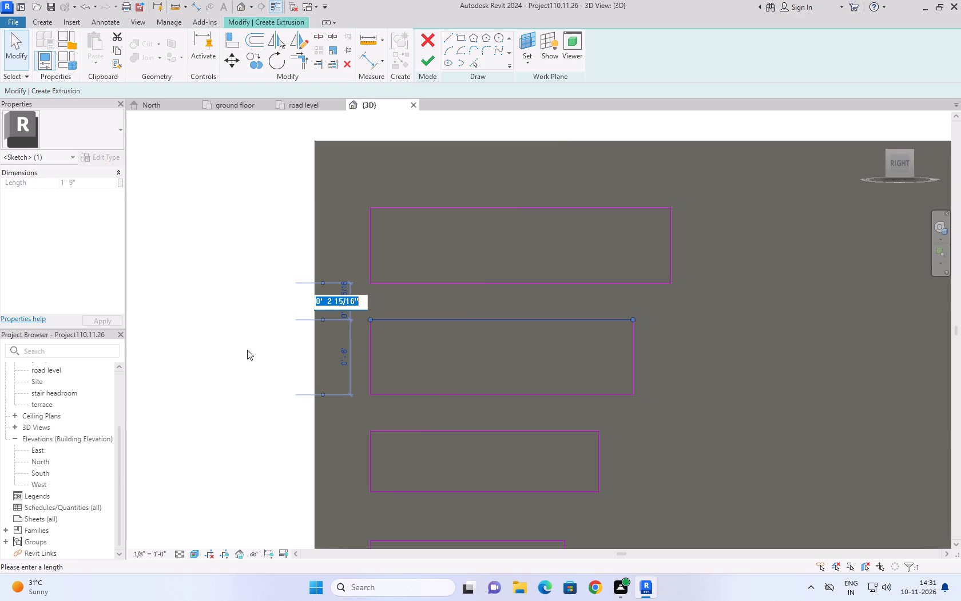
key("2")
type("''")
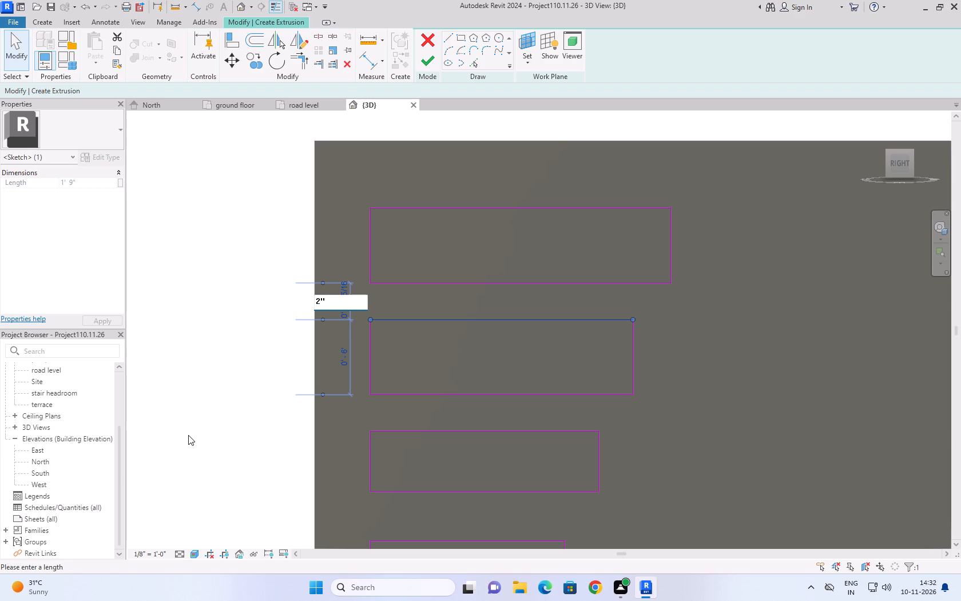
left_click(188, 435)
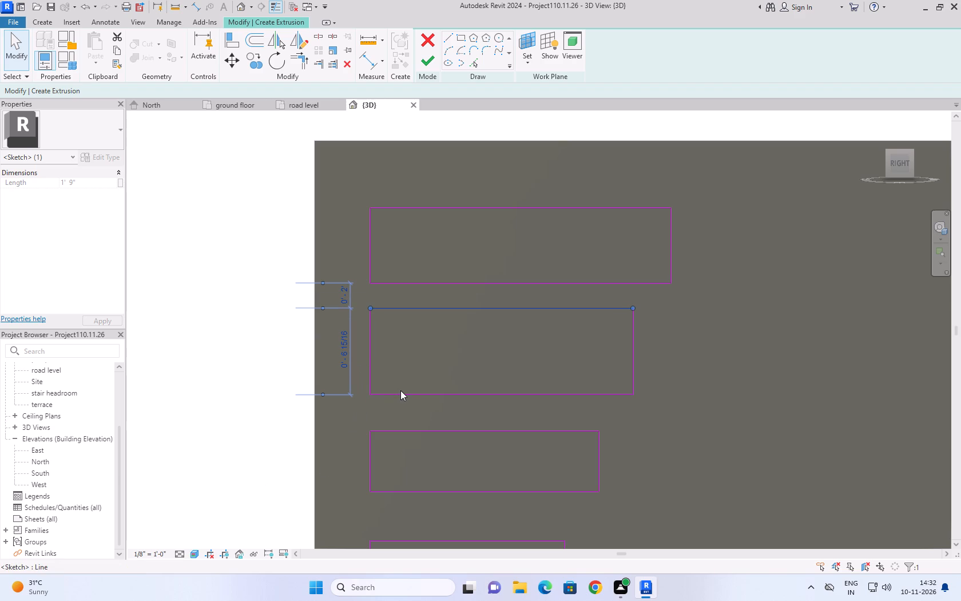
Set the second rectangle's height to 6" by moving its lower edge.
left_click(400, 390)
left_click(405, 392)
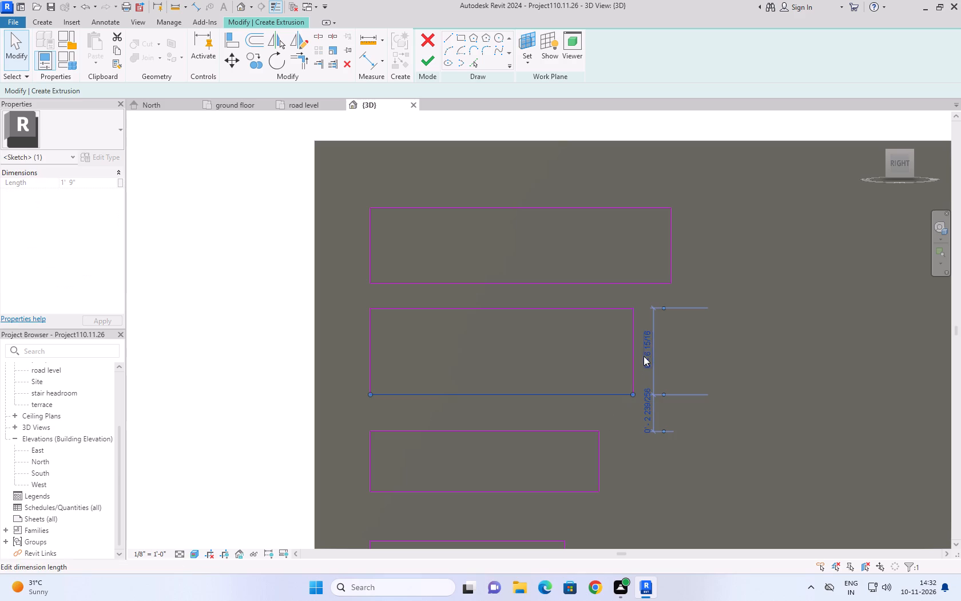
left_click(648, 346)
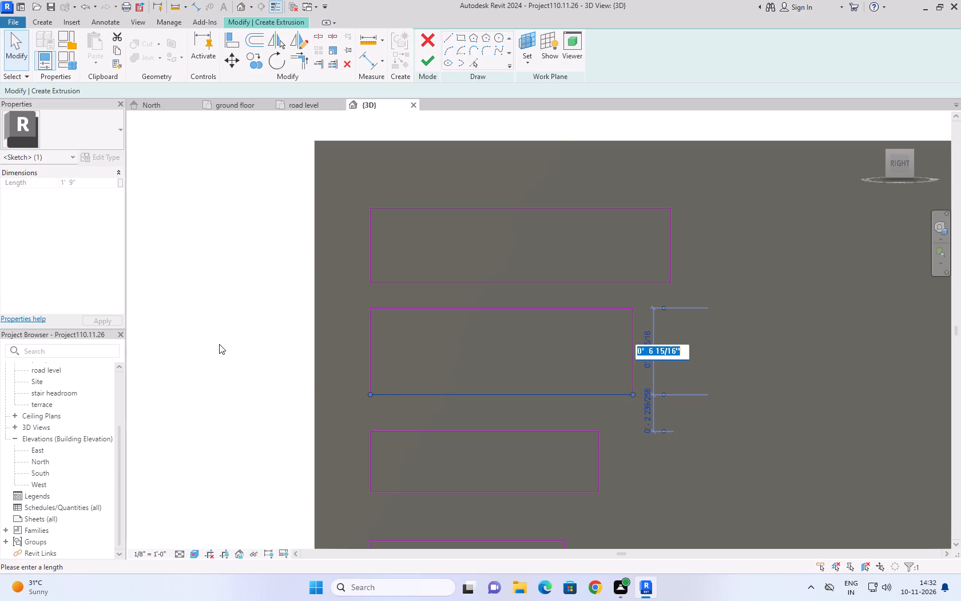
key("6")
type("''")
left_click(212, 302)
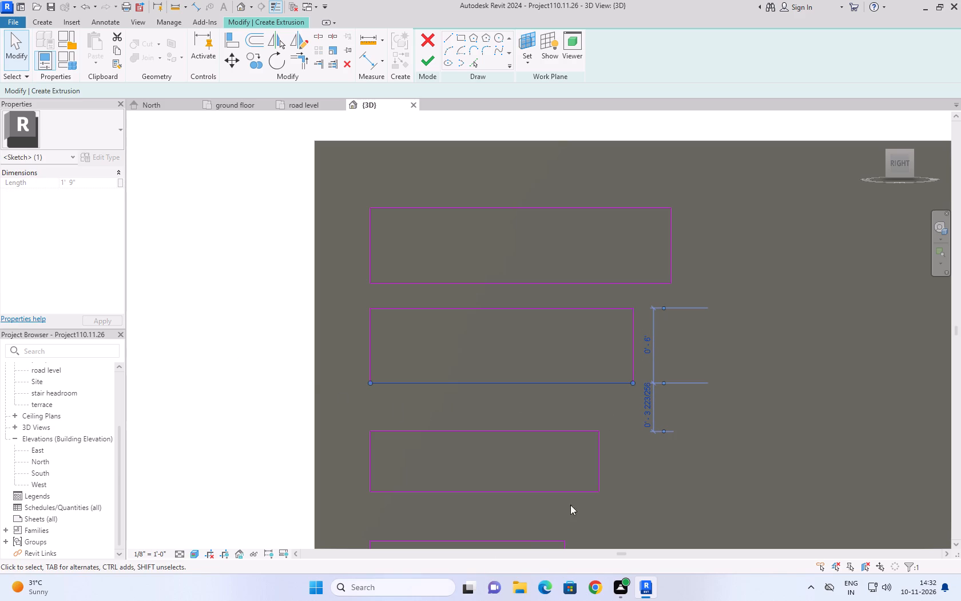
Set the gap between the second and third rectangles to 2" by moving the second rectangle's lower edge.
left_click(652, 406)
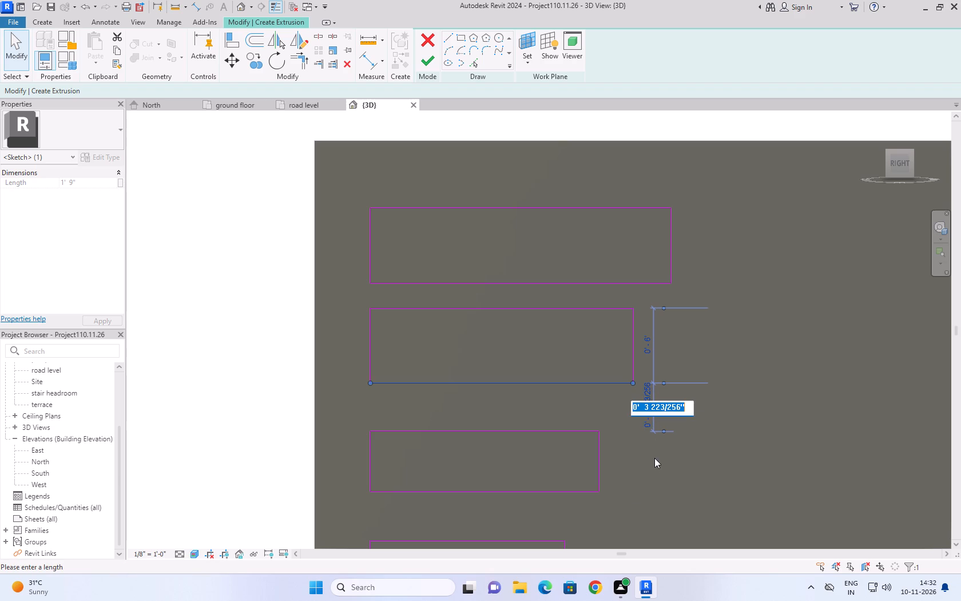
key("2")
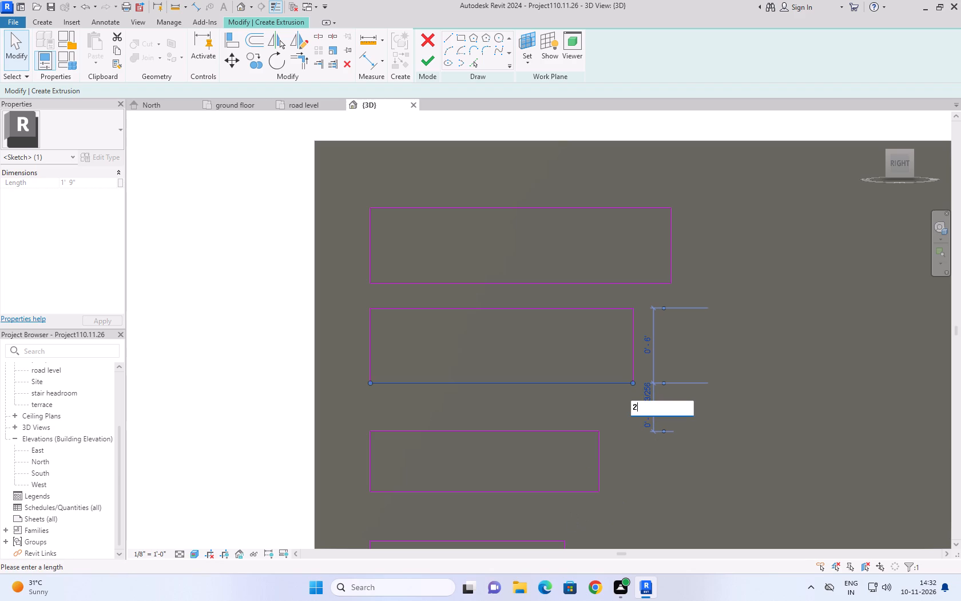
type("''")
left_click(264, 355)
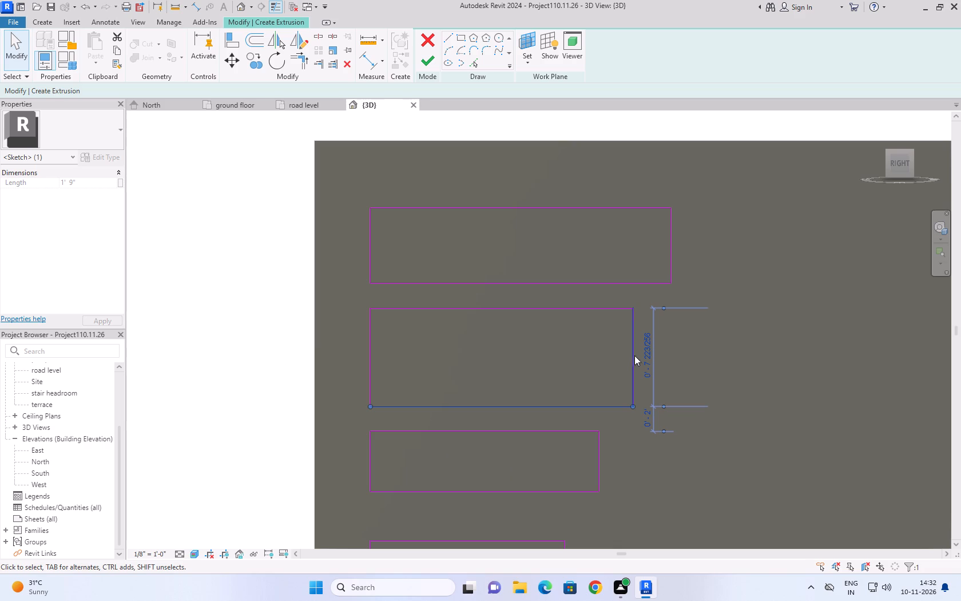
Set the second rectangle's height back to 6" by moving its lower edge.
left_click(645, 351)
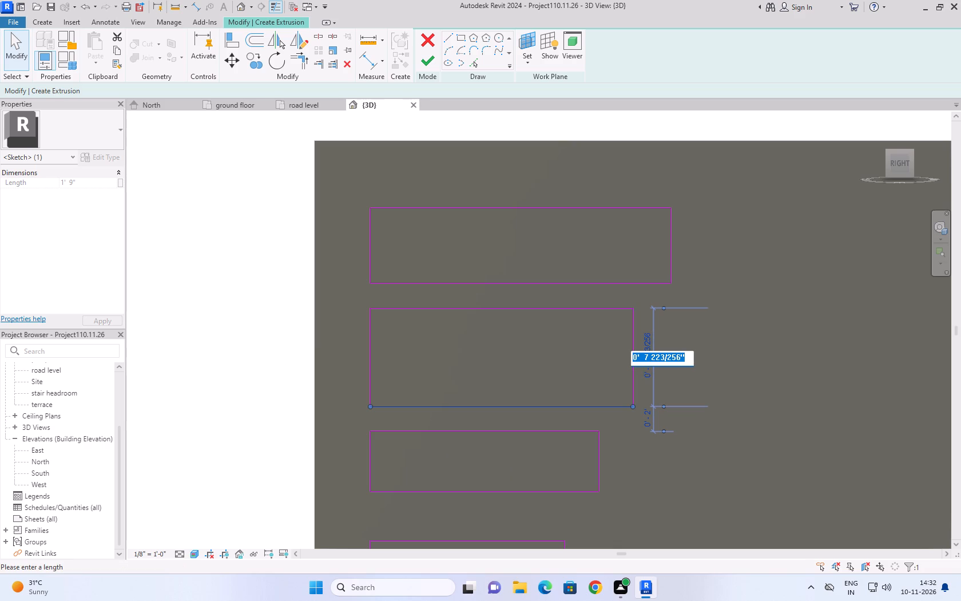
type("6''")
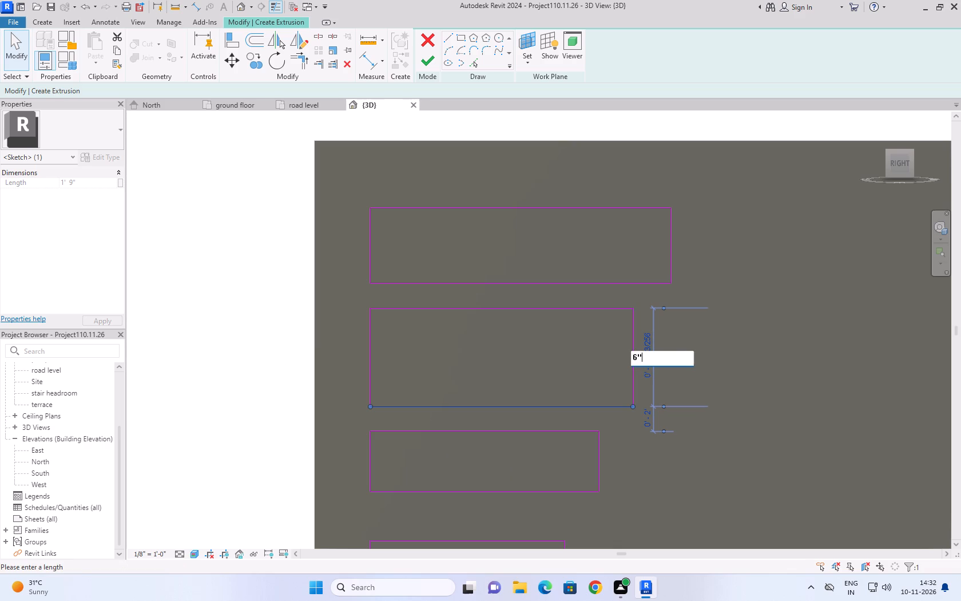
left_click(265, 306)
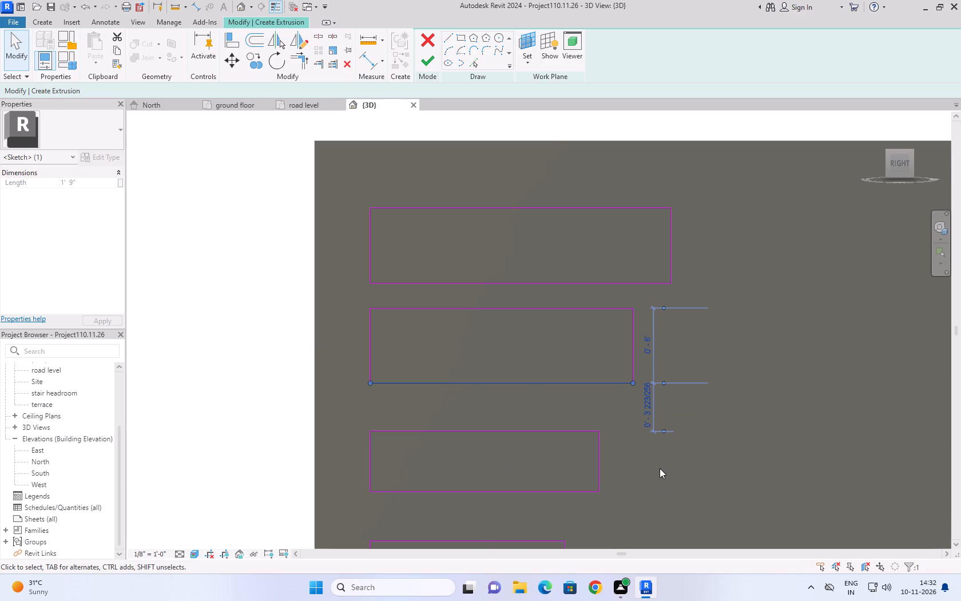
Set the gap between the second and third rectangles to 2" by moving the third rectangle's upper edge.
left_click(578, 427)
left_click(578, 429)
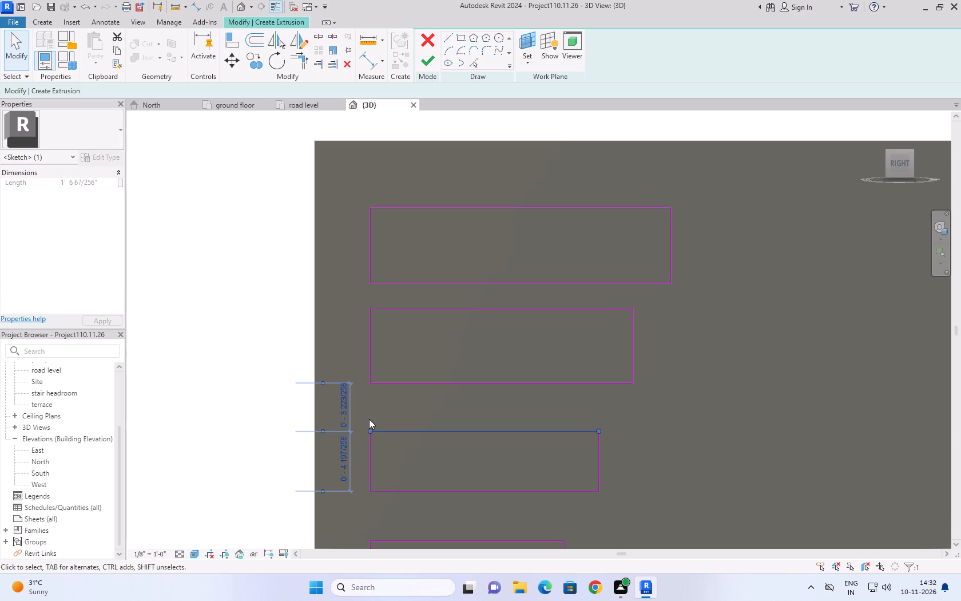
left_click(346, 410)
key("2")
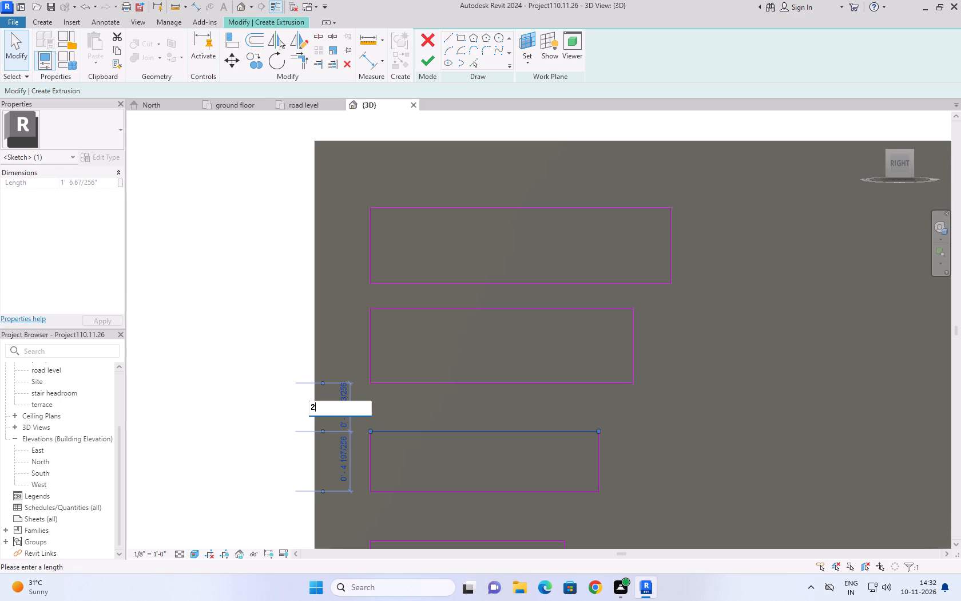
type("''")
left_click(208, 348)
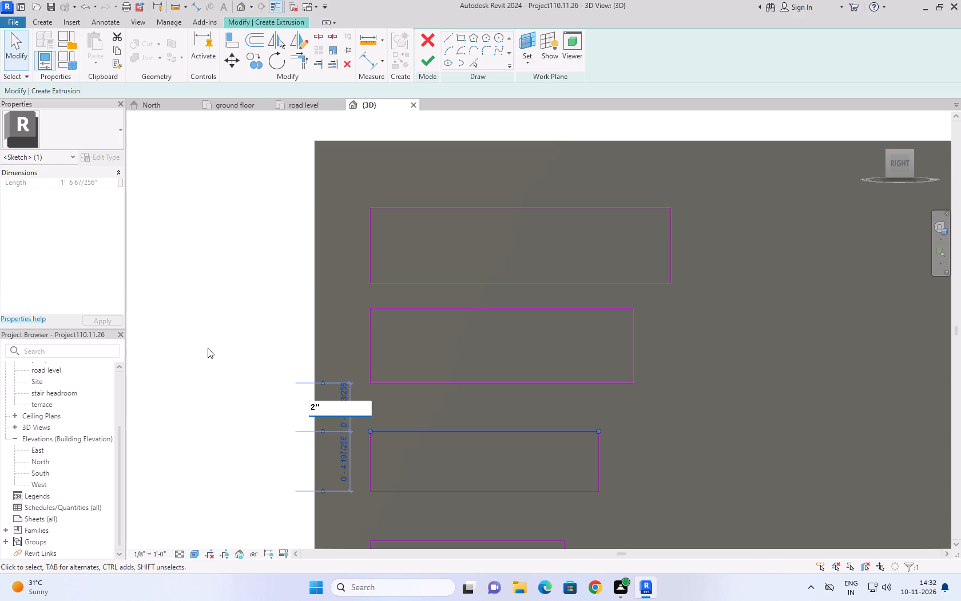
Set the third rectangle's height to 6" by moving its lower edge.
left_click(441, 491)
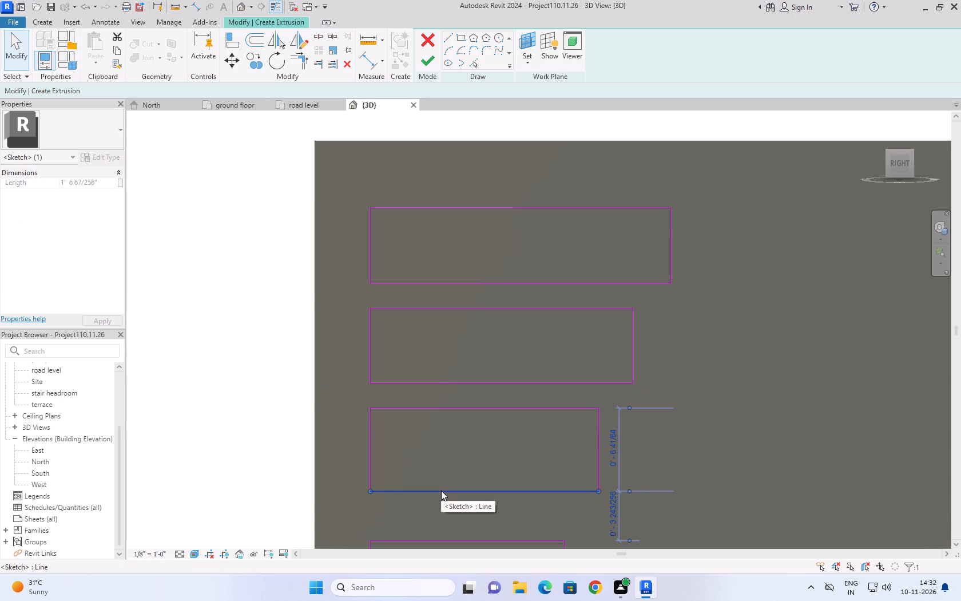
left_click(614, 442)
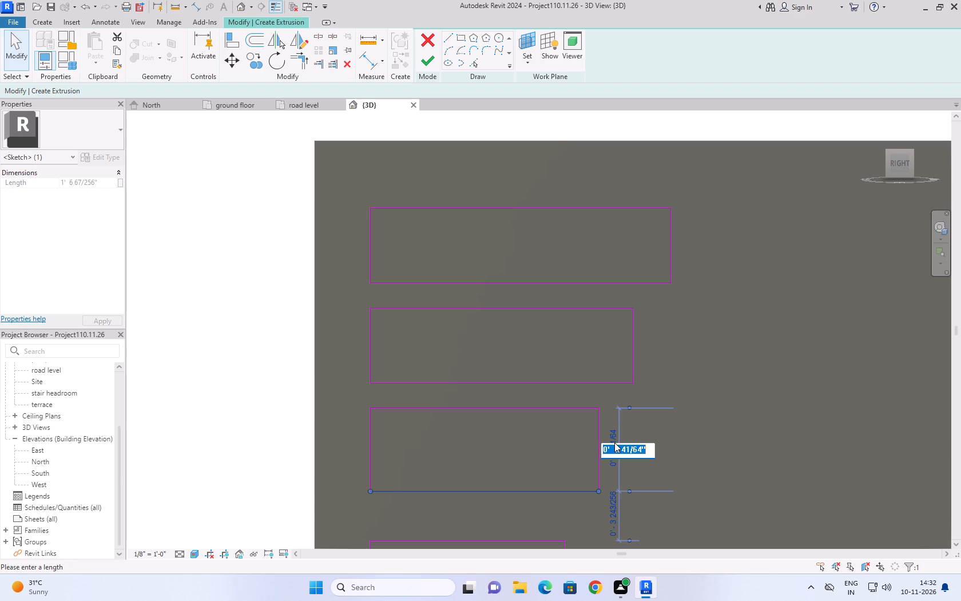
type("6''")
left_click(227, 298)
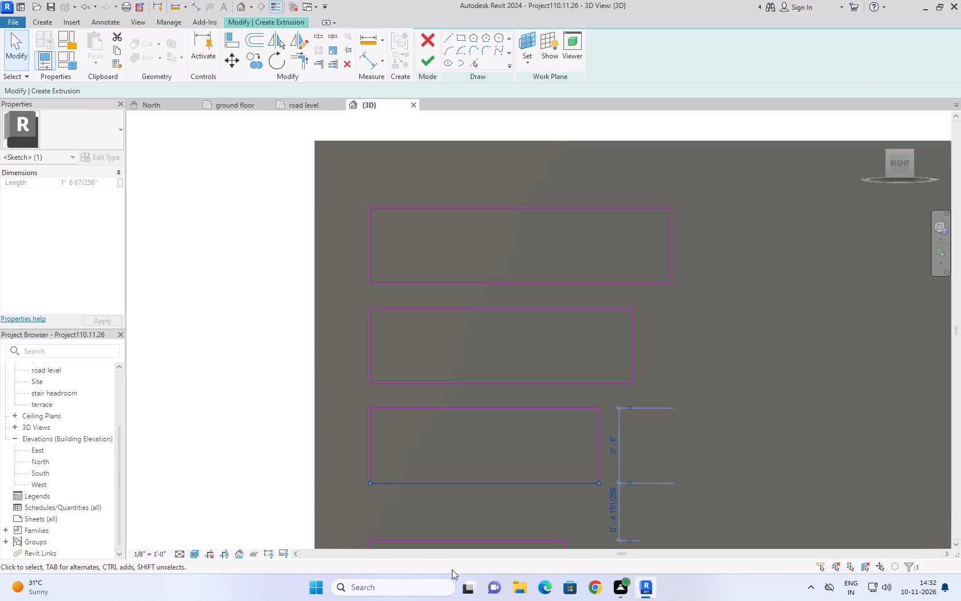
Examine the fourth rectangle's width, height, left-edge alignment and its gap to the rectangle below.
scroll(602, 488, "down", 4)
scroll(654, 461, "down", 4)
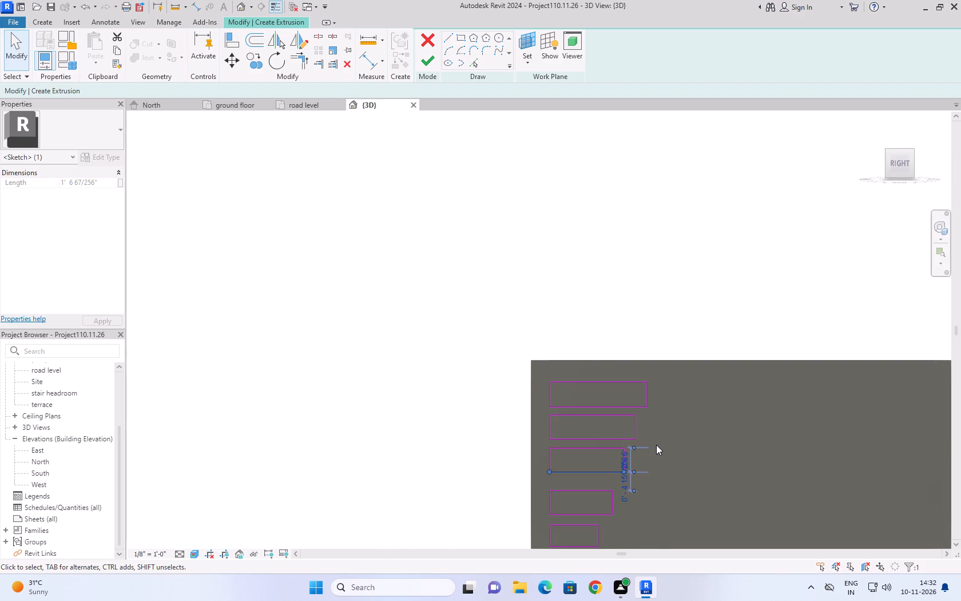
scroll(656, 532, "up", 4)
scroll(641, 394, "down", 4)
scroll(609, 520, "up", 4)
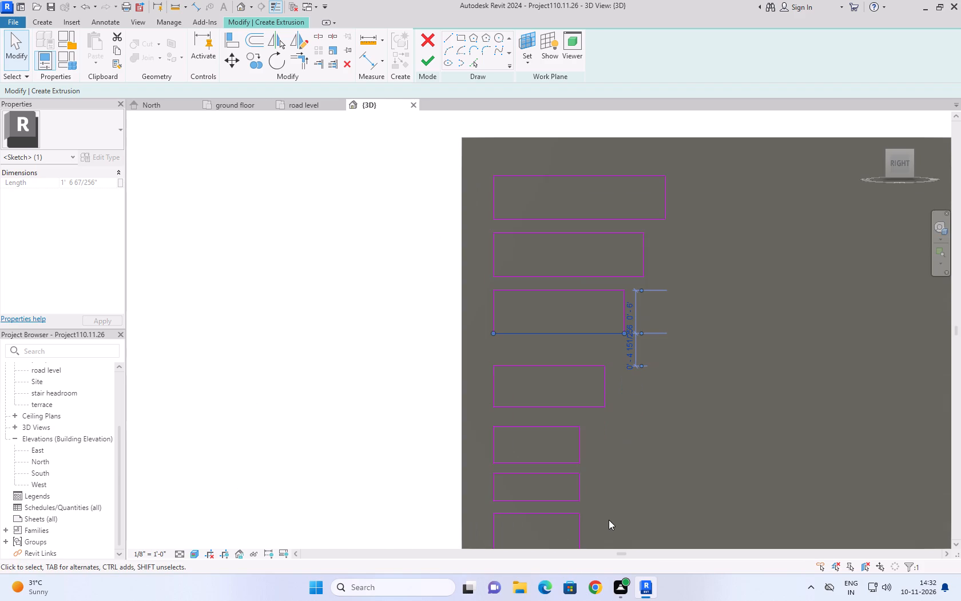
left_click(605, 389)
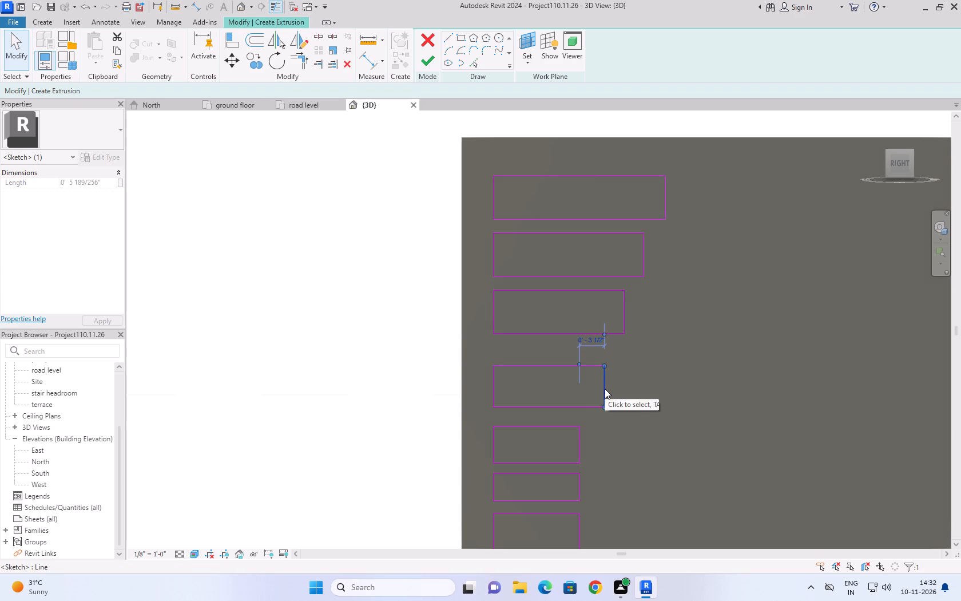
left_click(490, 388)
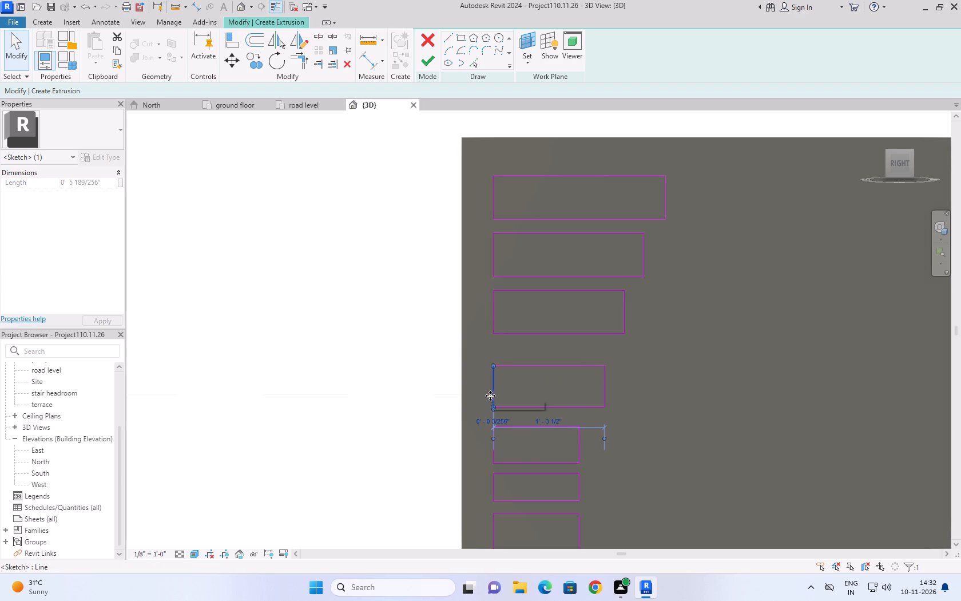
scroll(541, 383, "up", 4)
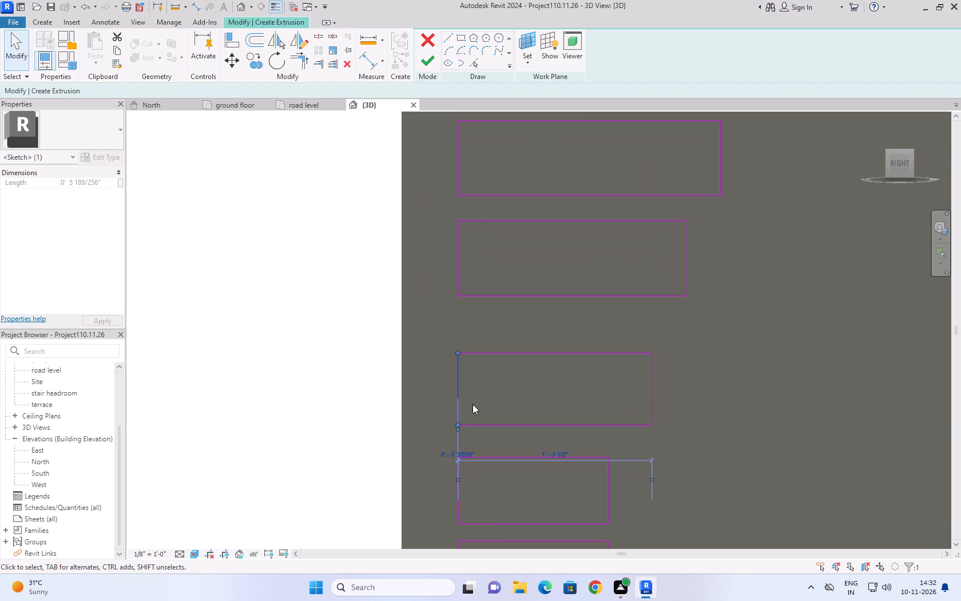
left_click(324, 366)
left_click(501, 425)
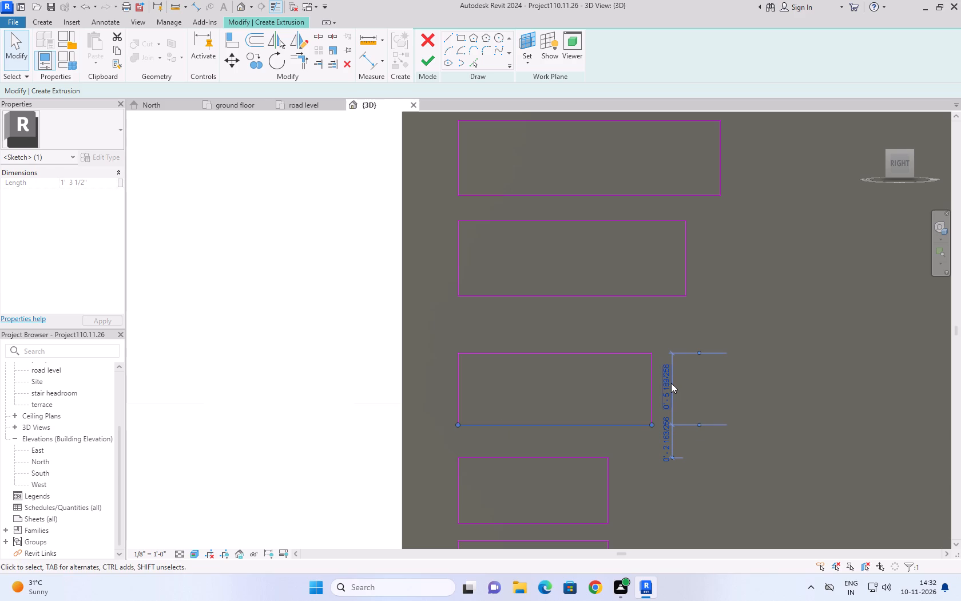
left_click(455, 375)
scroll(489, 375, "down", 3)
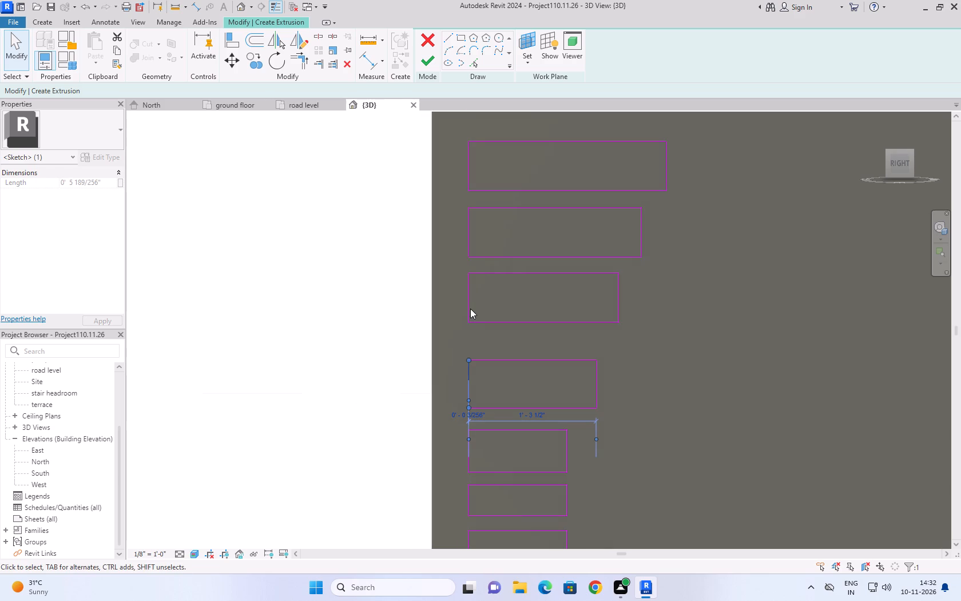
Examine the left-edge alignment of the second and third rectangles and the third rectangle's width.
left_click(468, 300)
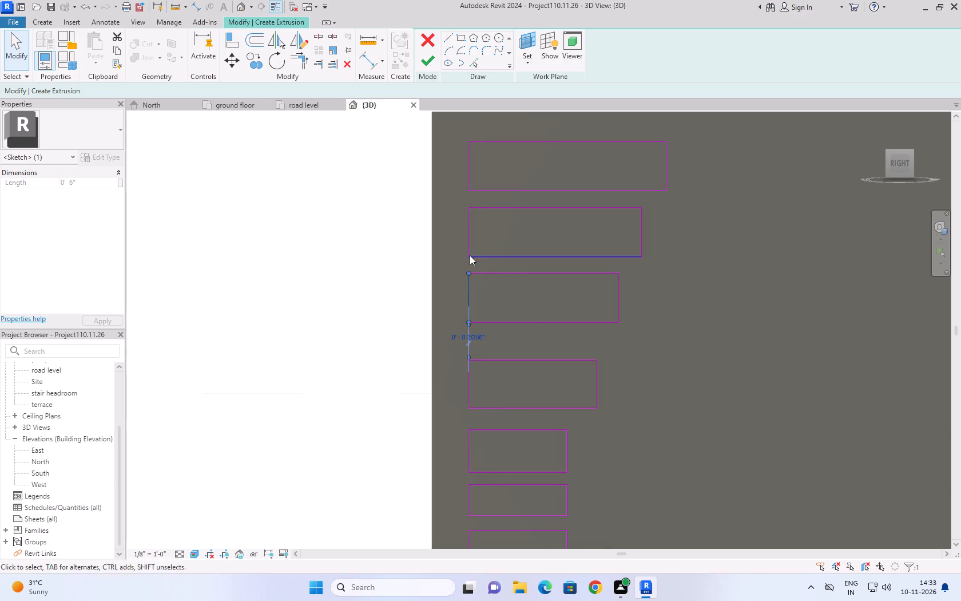
left_click(466, 242)
scroll(510, 311, "up", 3)
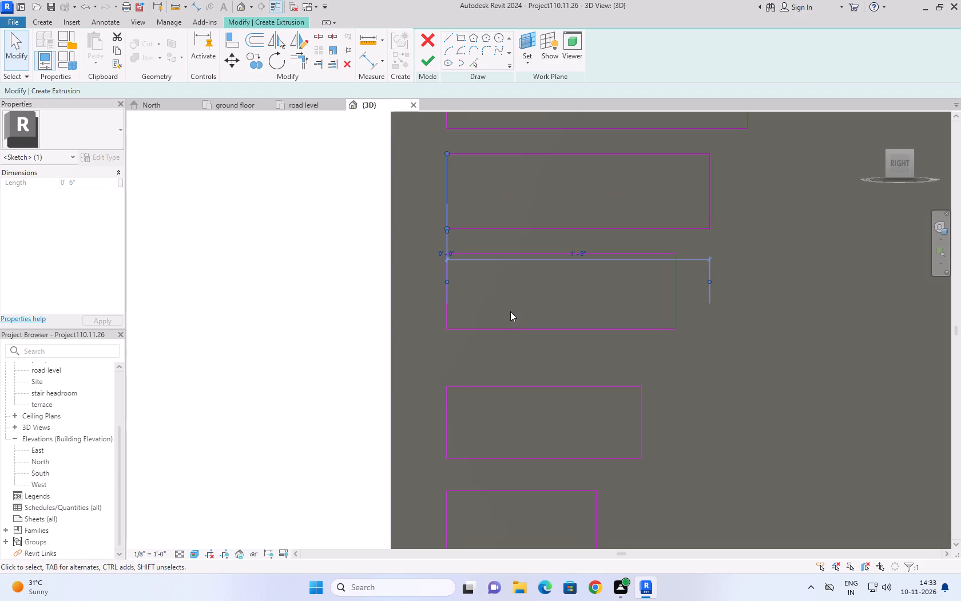
scroll(520, 297, "up", 3)
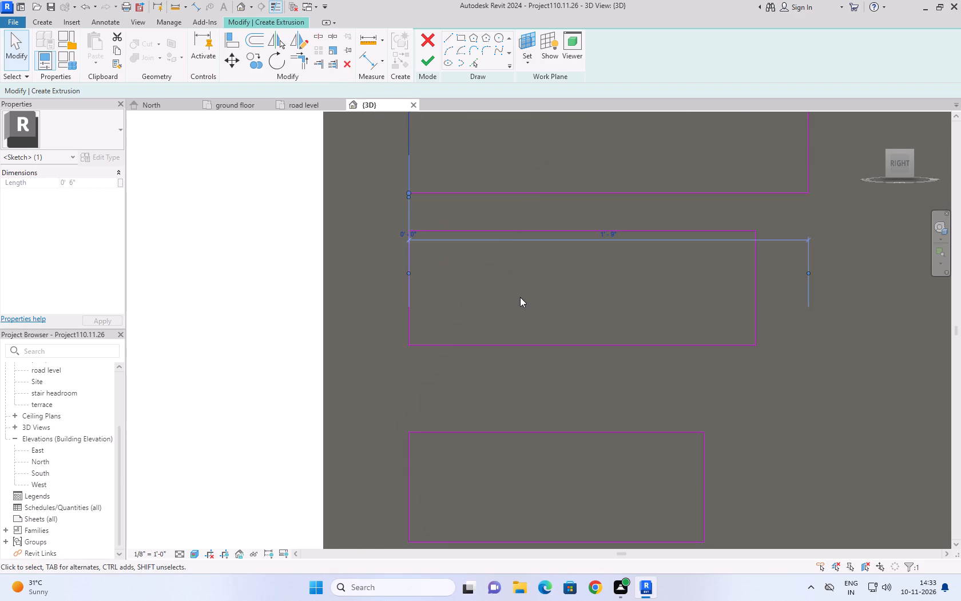
scroll(494, 282, "down", 3)
left_click(665, 300)
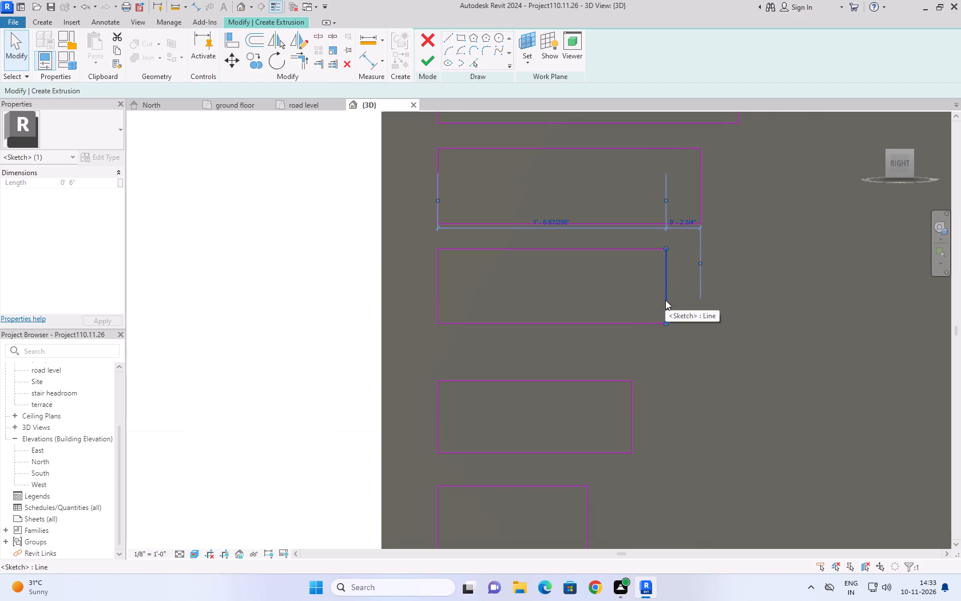
Set the fourth rectangle's height to 6" by moving its lower edge.
left_click(475, 451)
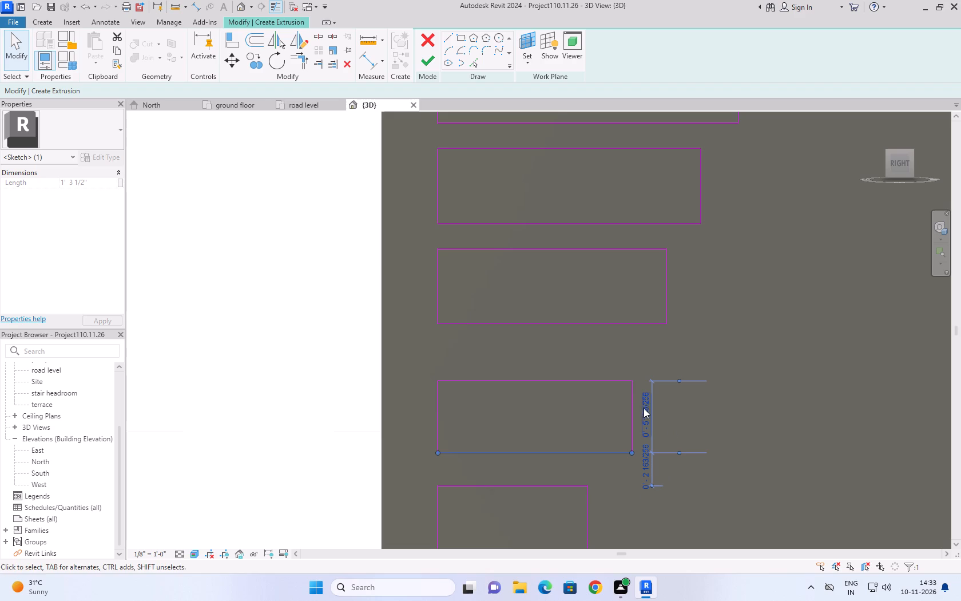
left_click(645, 410)
key("6")
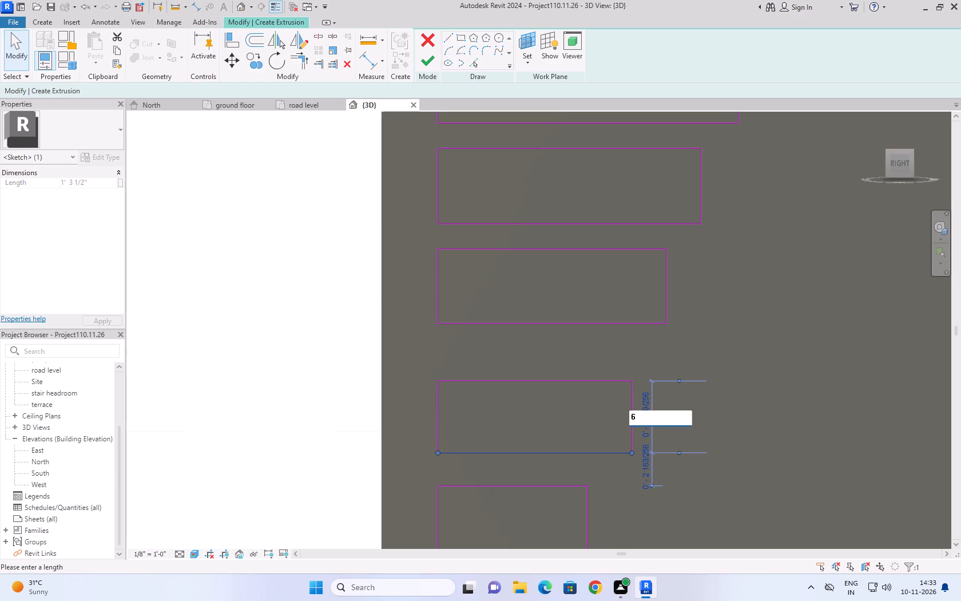
type("''")
left_click(298, 312)
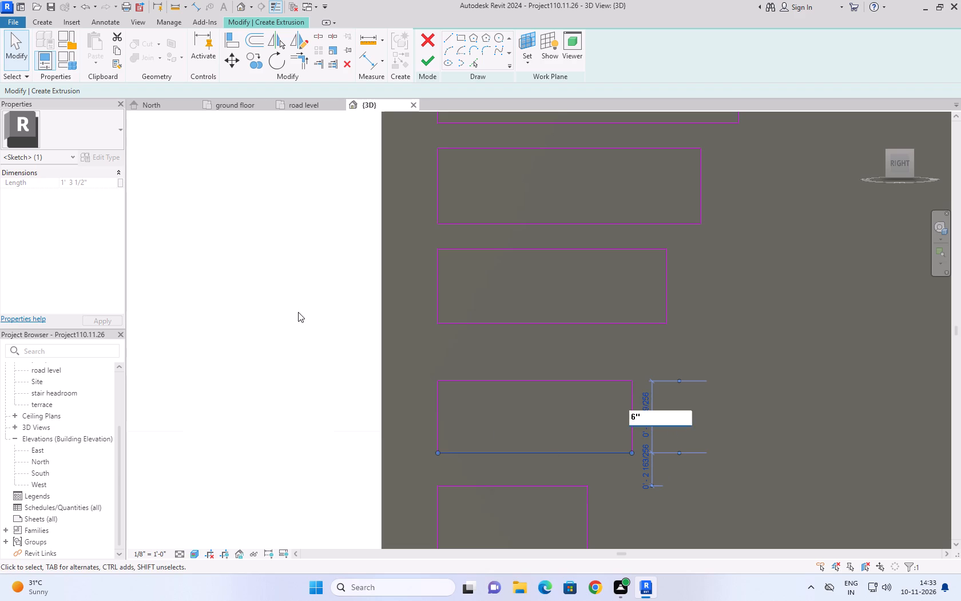
Set the gap between the fourth and fifth rectangles to 2" by moving the fourth rectangle's lower edge.
left_click(650, 476)
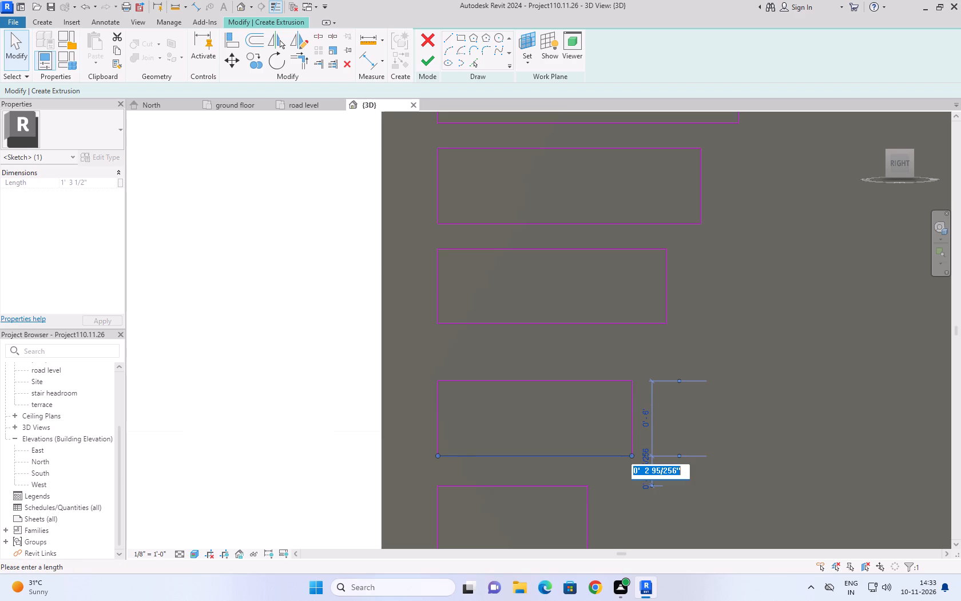
key("2")
type("''")
left_click(291, 345)
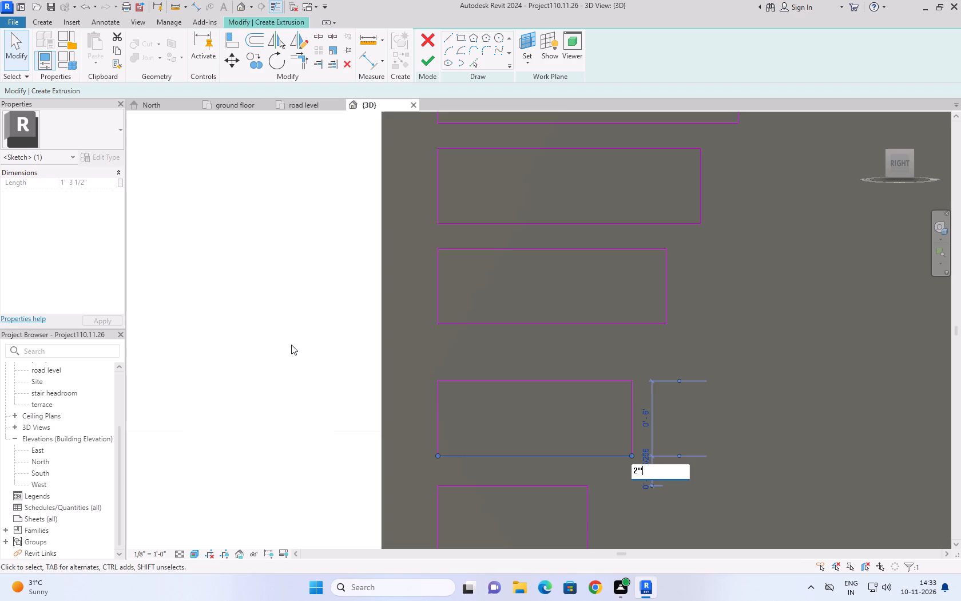
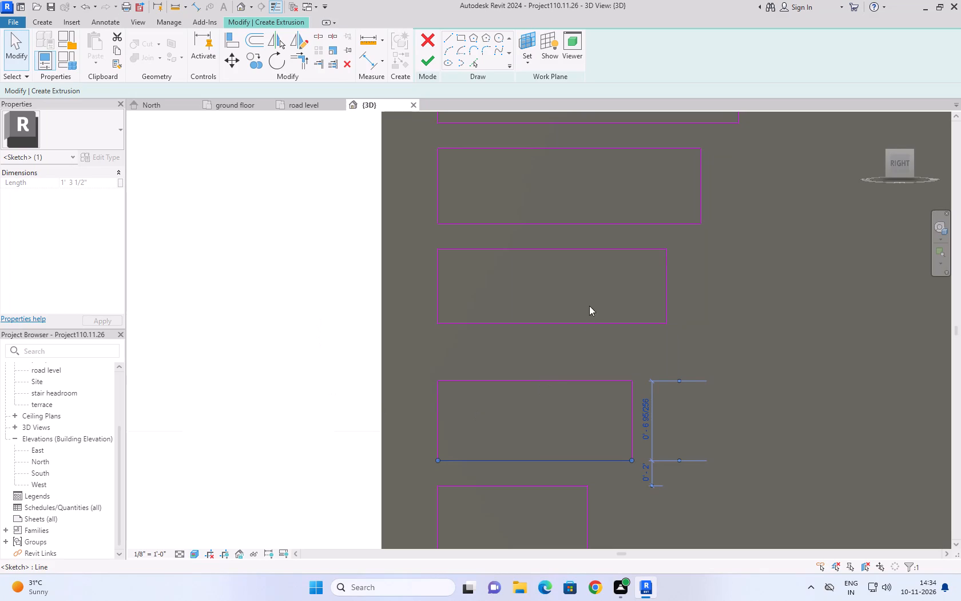
Examine the top rectangle's width, height and left-edge alignment, and its offset and gap relative to the second rectangle.
scroll(582, 314, "down", 10)
middle_click_drag(461, 312, 182, 325)
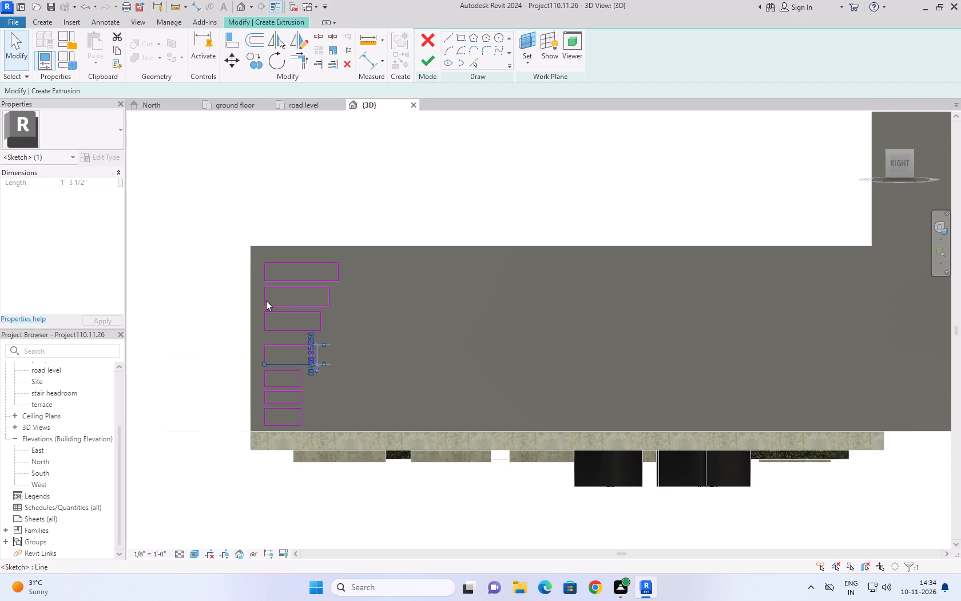
scroll(336, 266, "up", 6)
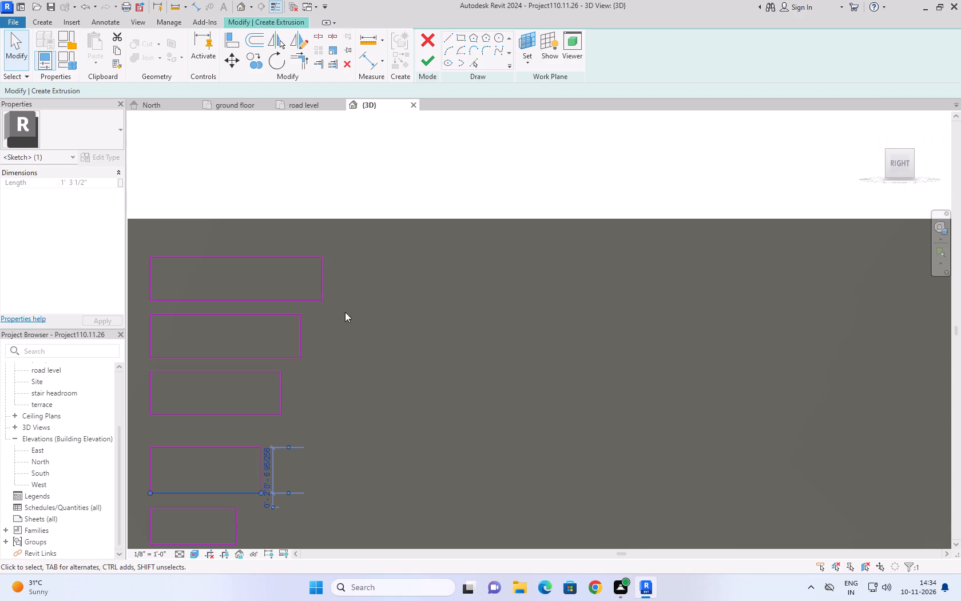
scroll(543, 236, "down", 4)
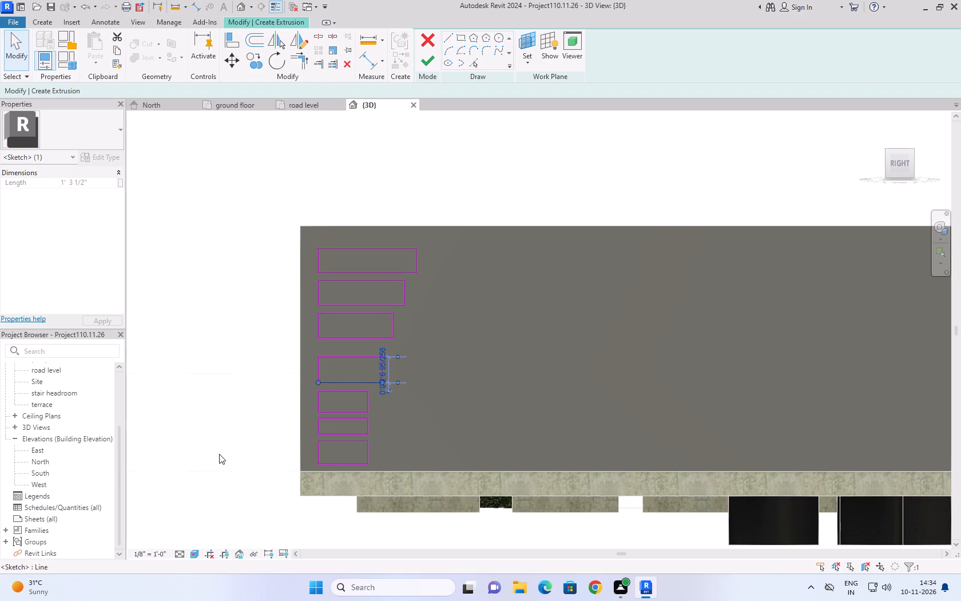
left_click(247, 323)
left_click(344, 250)
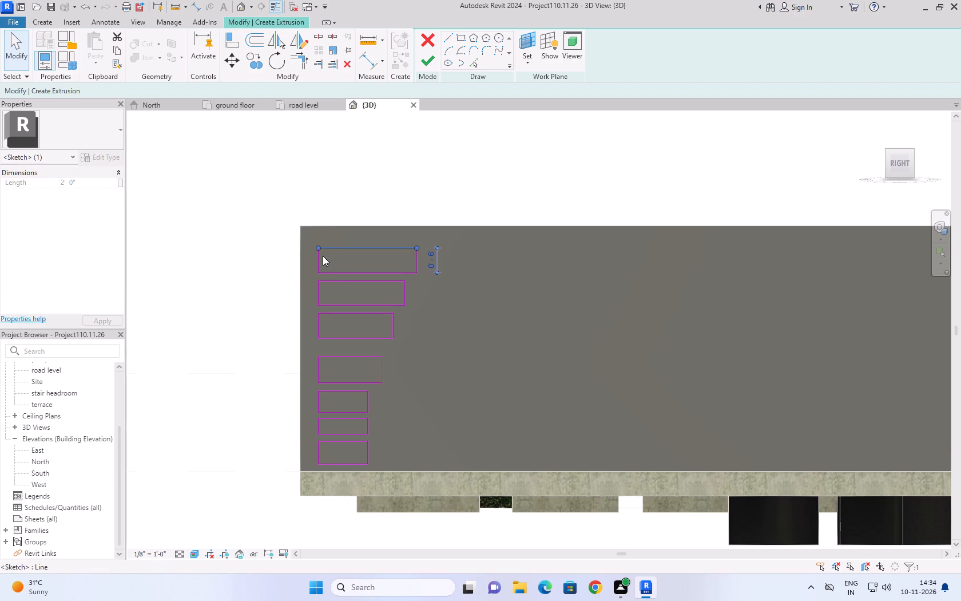
left_click(320, 258)
scroll(320, 258, "up", 8)
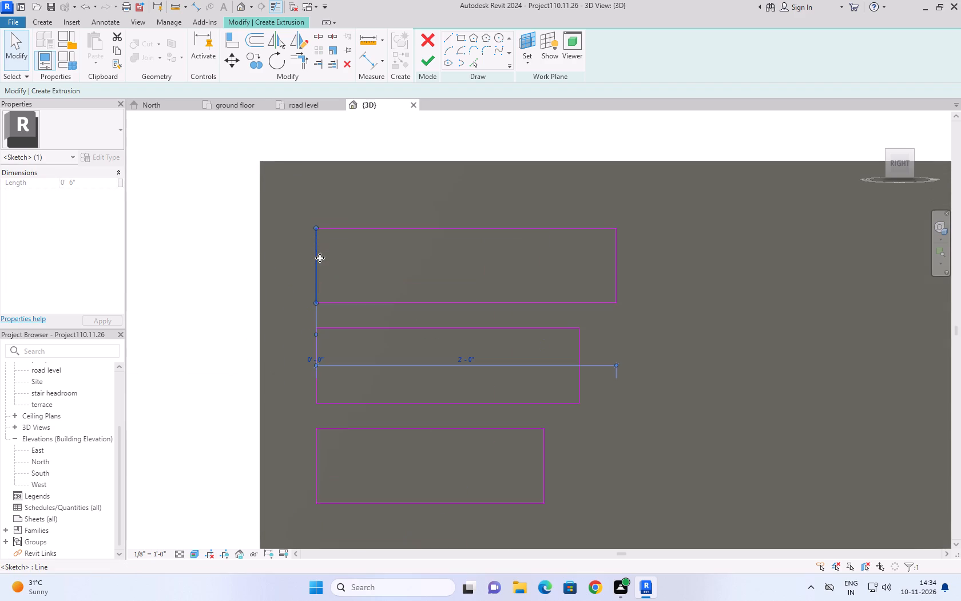
left_click(618, 263)
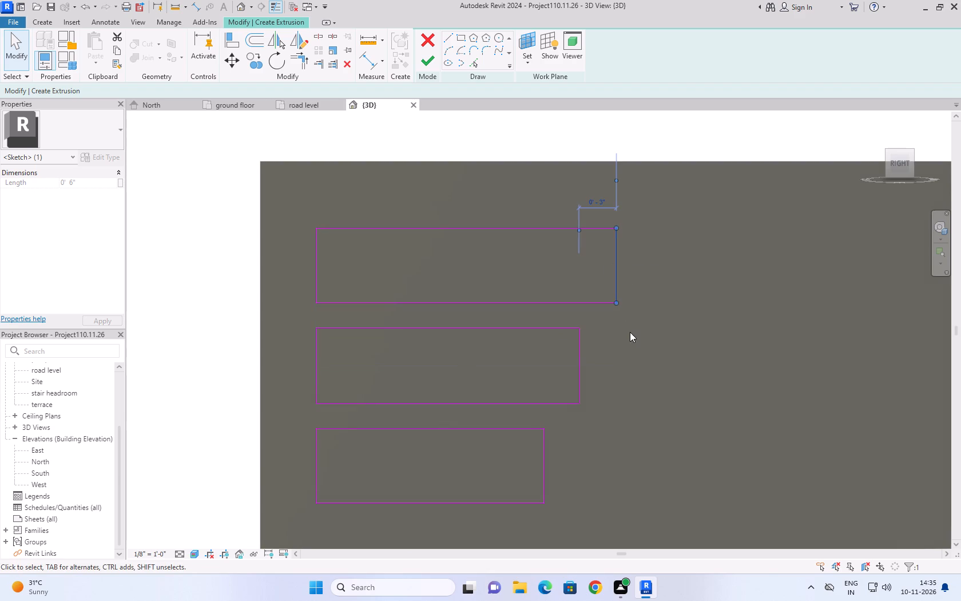
scroll(632, 332, "down", 3)
left_click(577, 310)
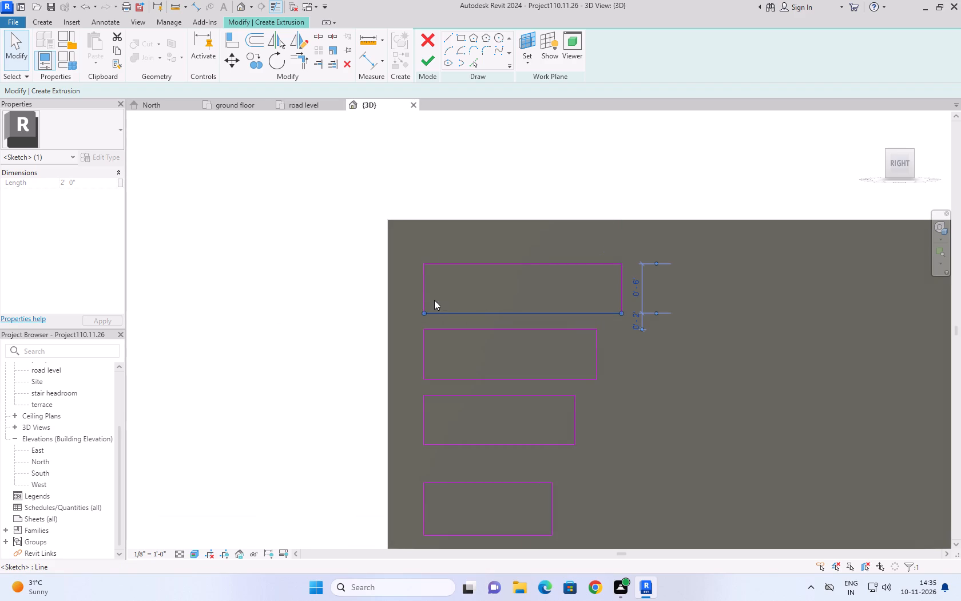
left_click(506, 264)
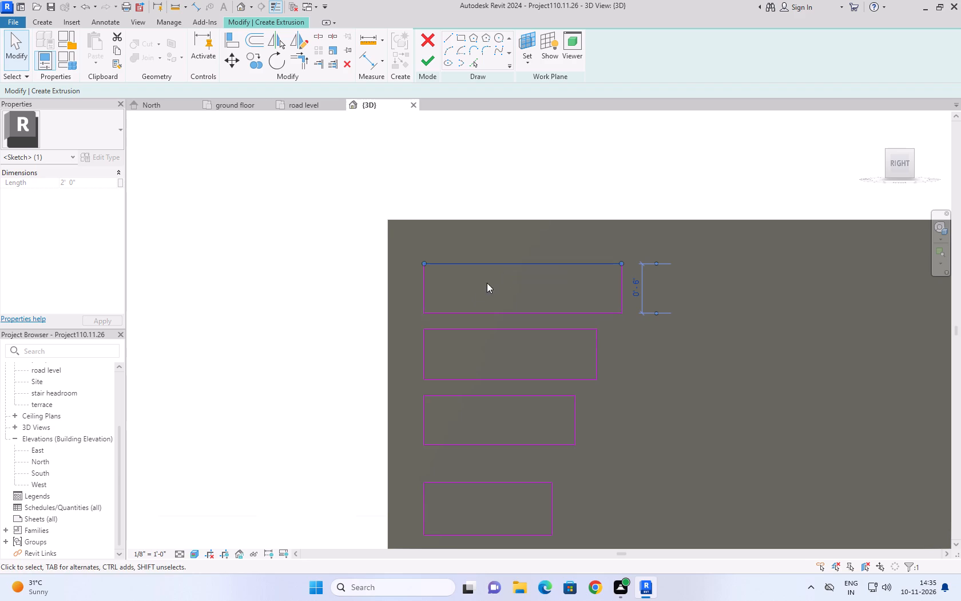
scroll(470, 296, "down", 4)
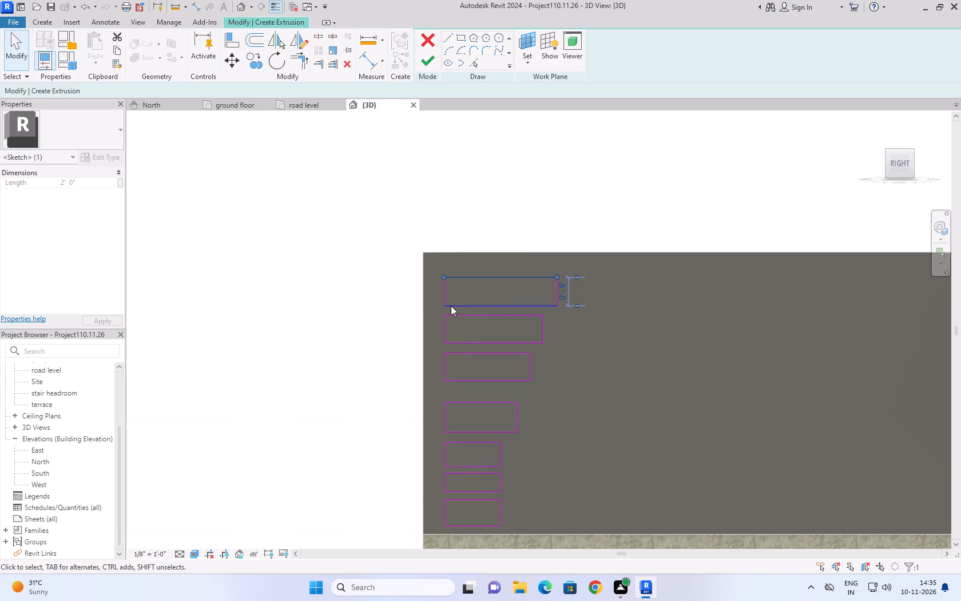
left_click(445, 298)
scroll(511, 331, "up", 2)
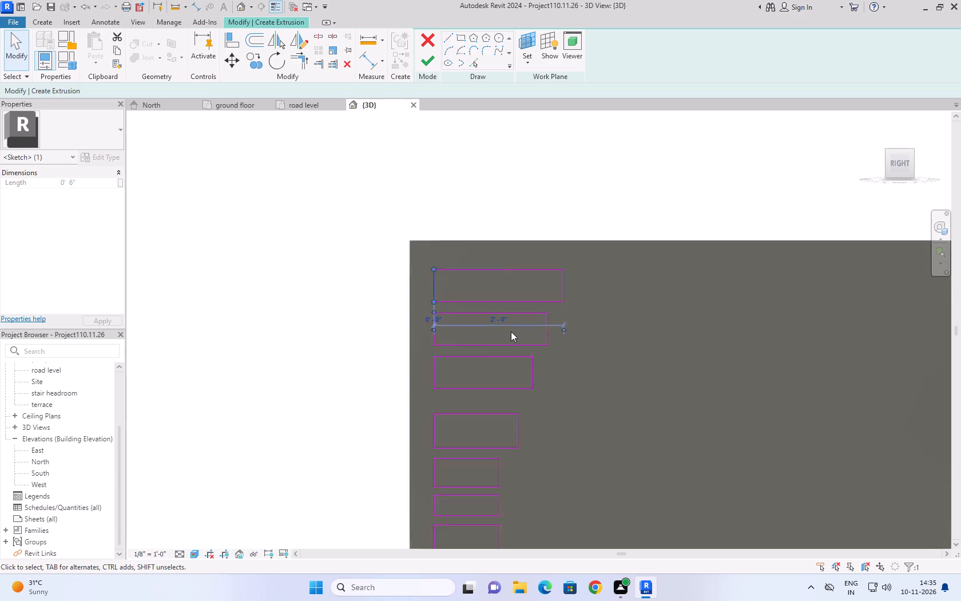
scroll(511, 331, "up", 4)
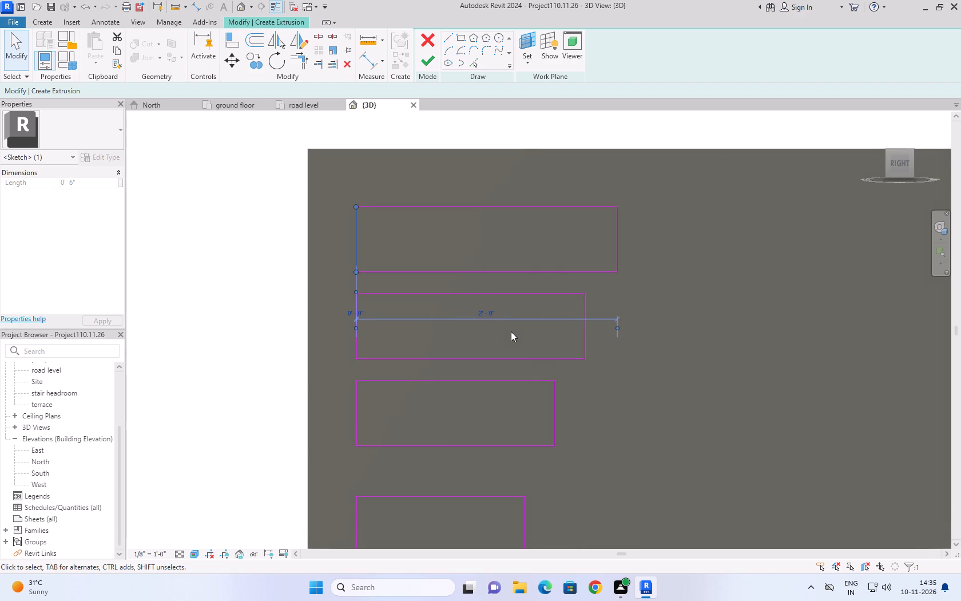
left_click(238, 329)
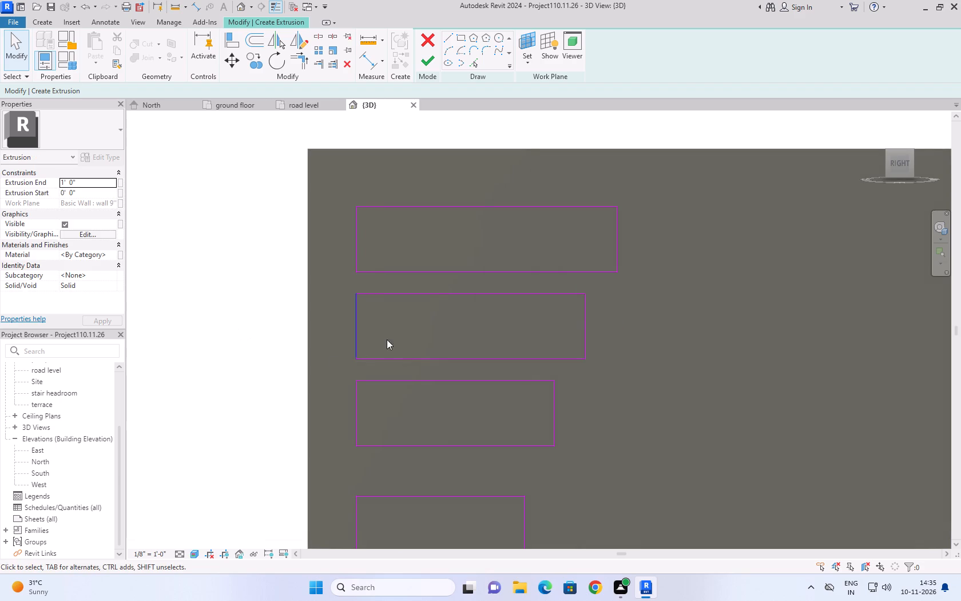
Delete all the sketched rectangles below the top one, including the leftover single lines.
left_click_drag(637, 310, 466, 428)
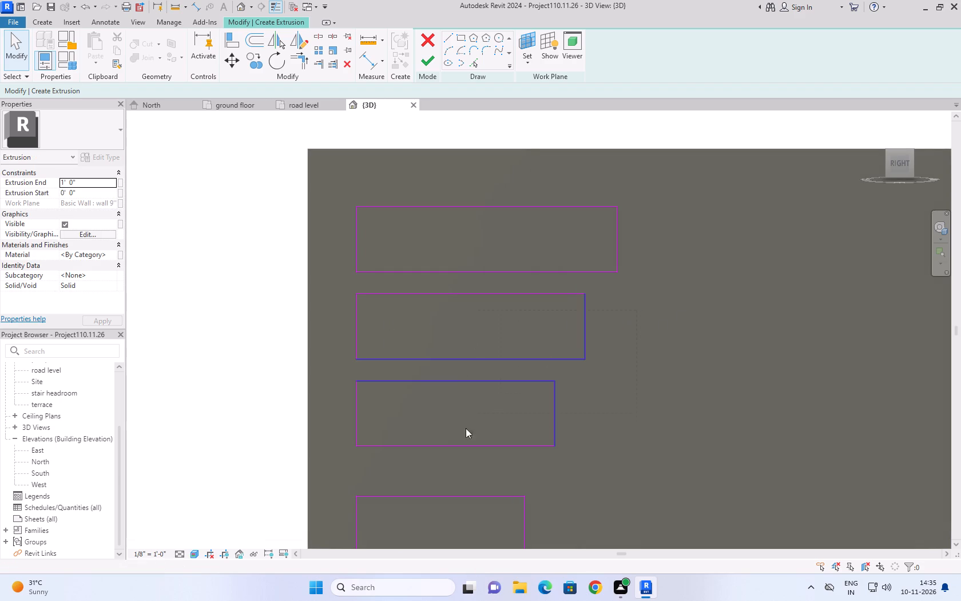
left_click_drag(466, 428, 347, 513)
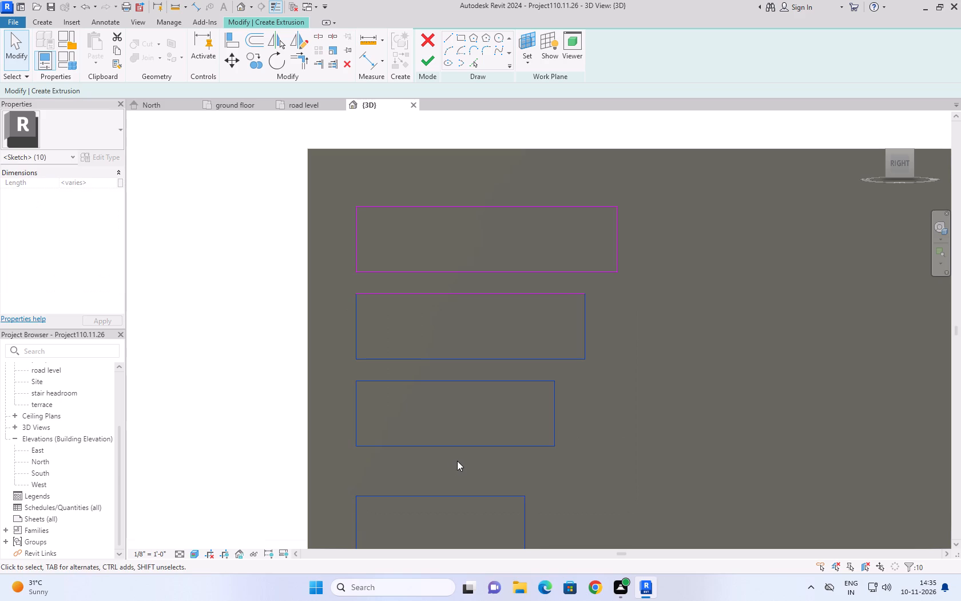
key("Delete")
scroll(525, 416, "down", 4)
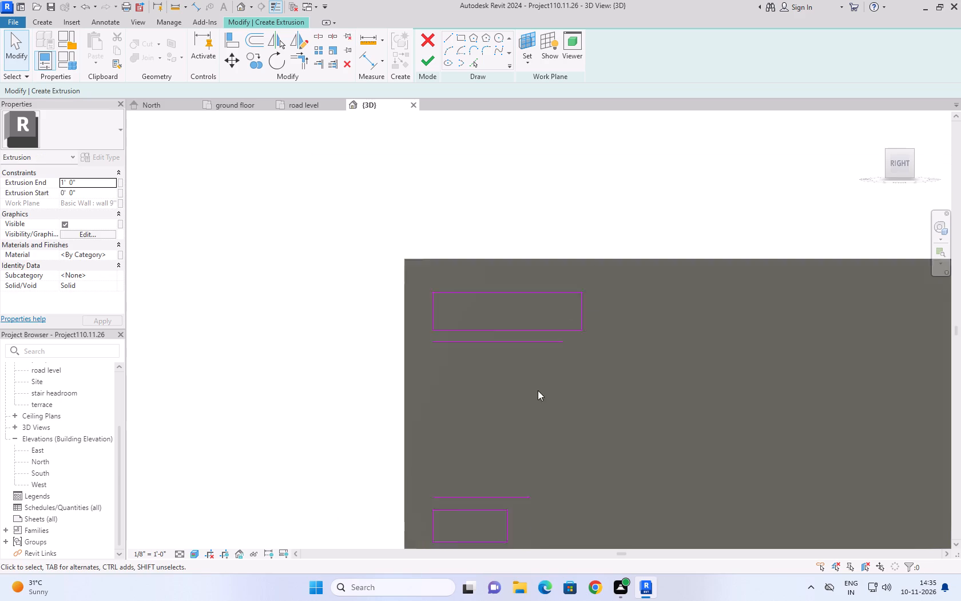
scroll(538, 390, "down", 7)
left_click_drag(570, 426, 476, 488)
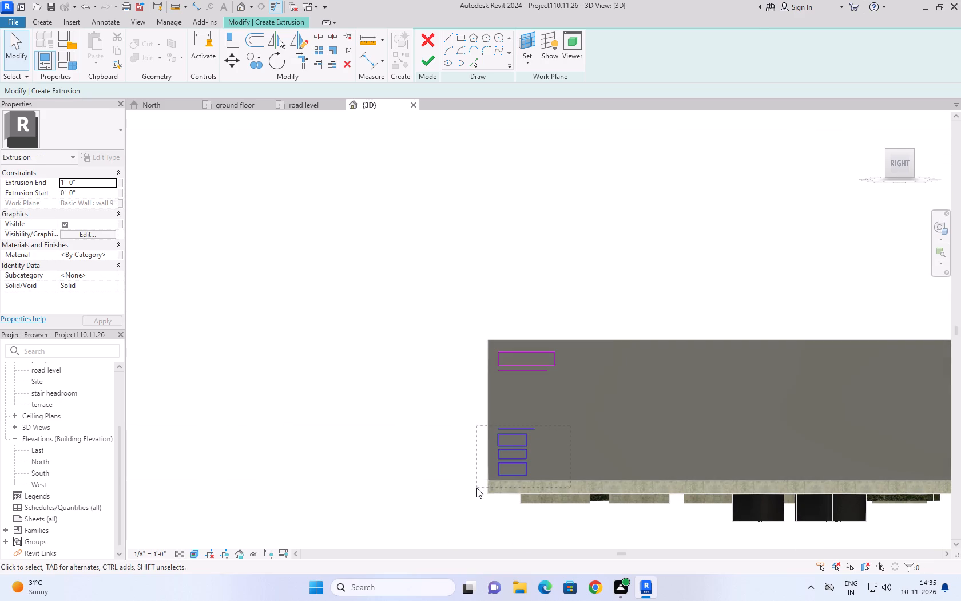
key("Delete")
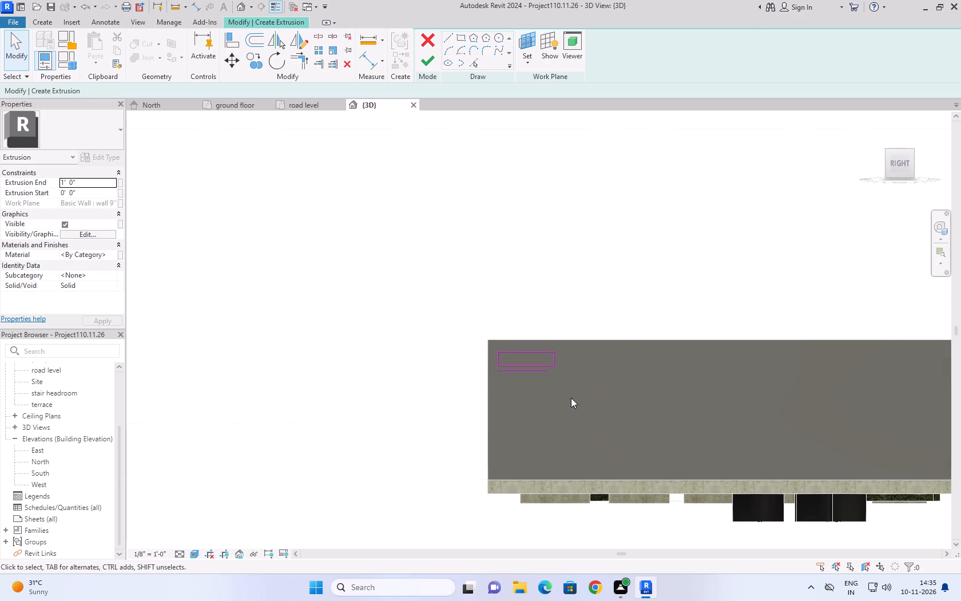
scroll(542, 349, "up", 9)
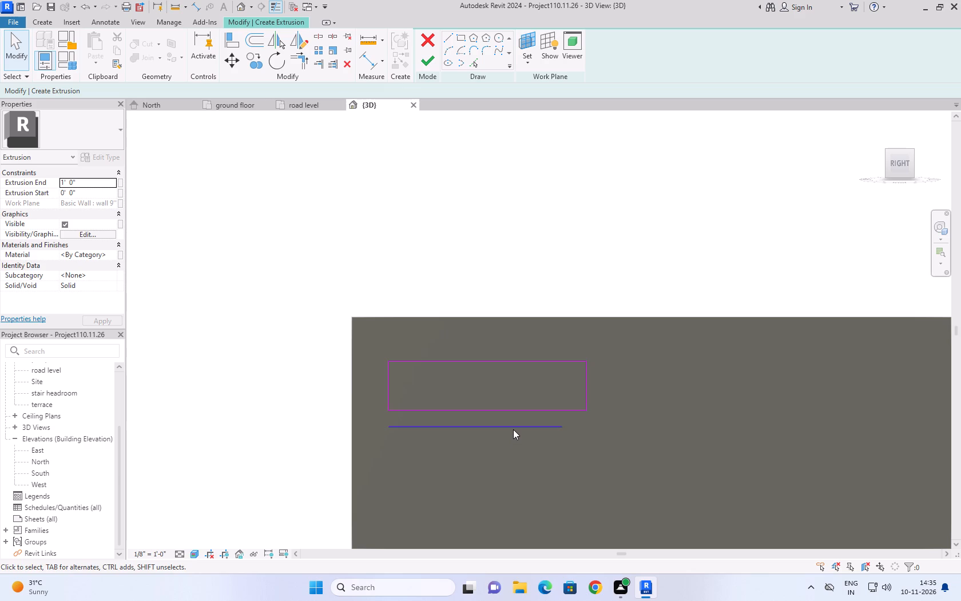
left_click(513, 429)
key("Delete")
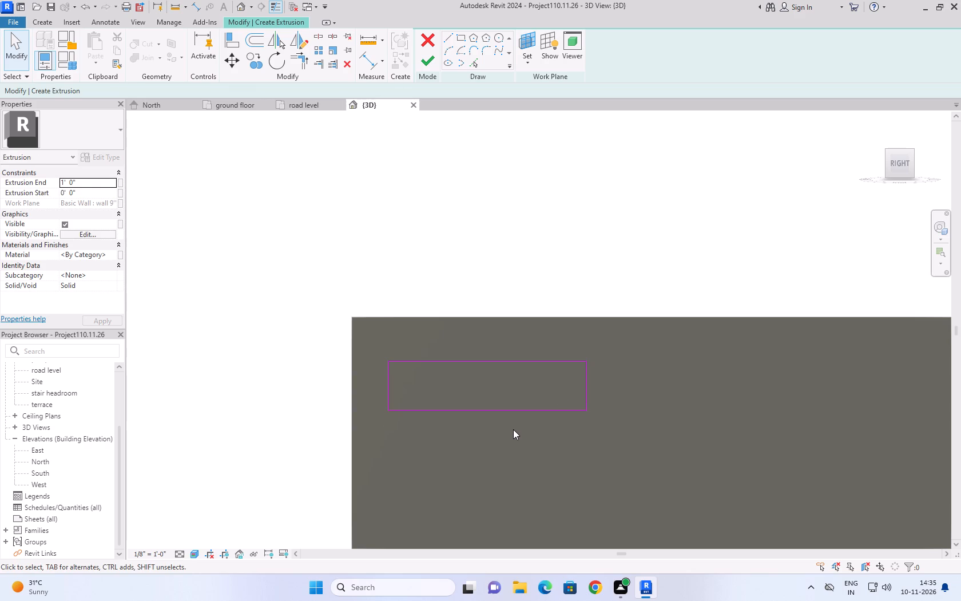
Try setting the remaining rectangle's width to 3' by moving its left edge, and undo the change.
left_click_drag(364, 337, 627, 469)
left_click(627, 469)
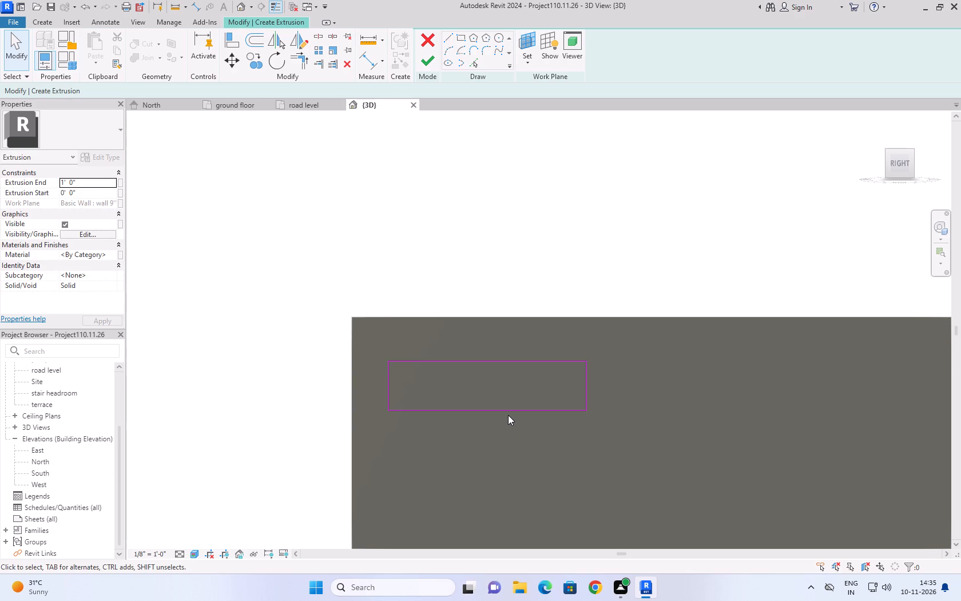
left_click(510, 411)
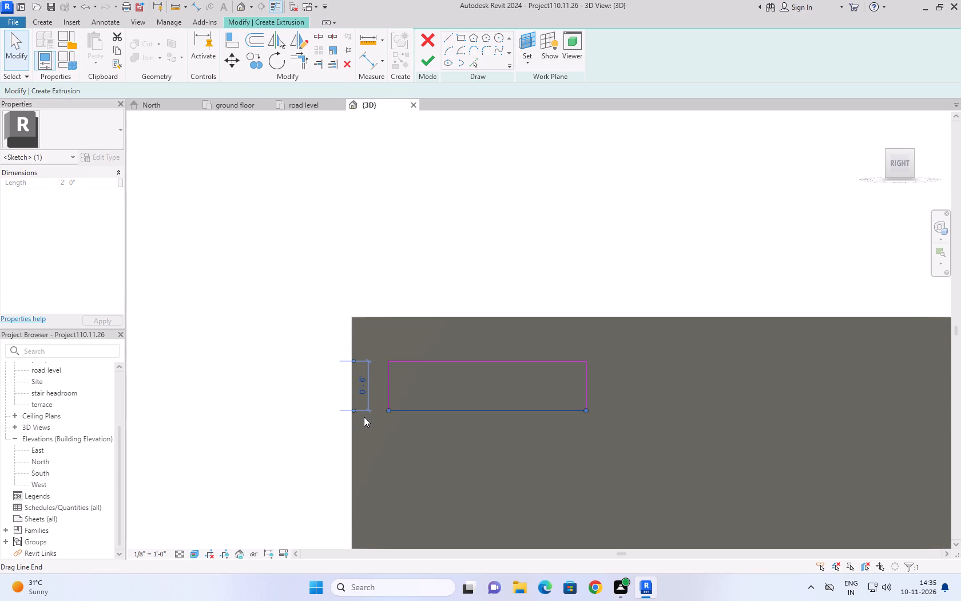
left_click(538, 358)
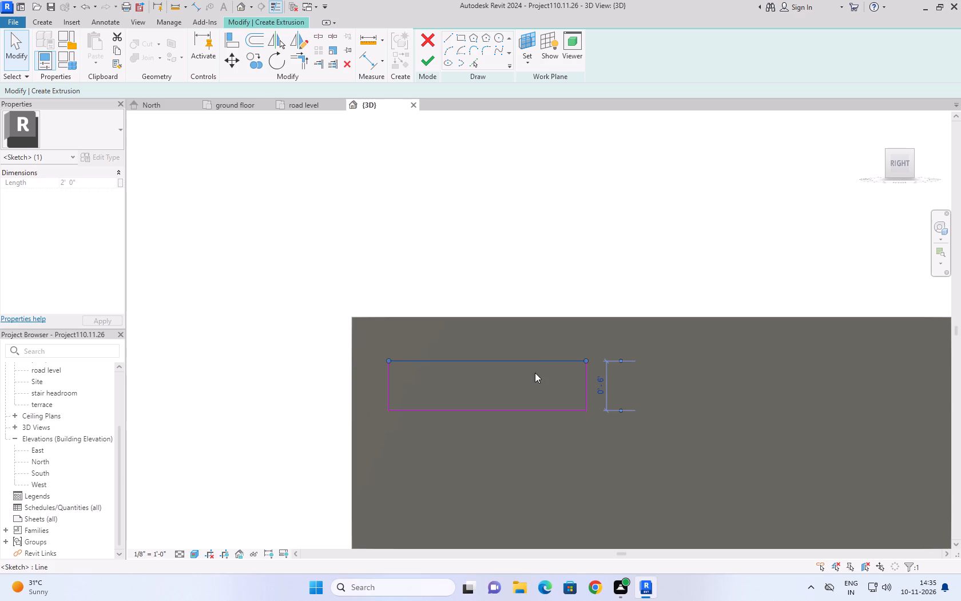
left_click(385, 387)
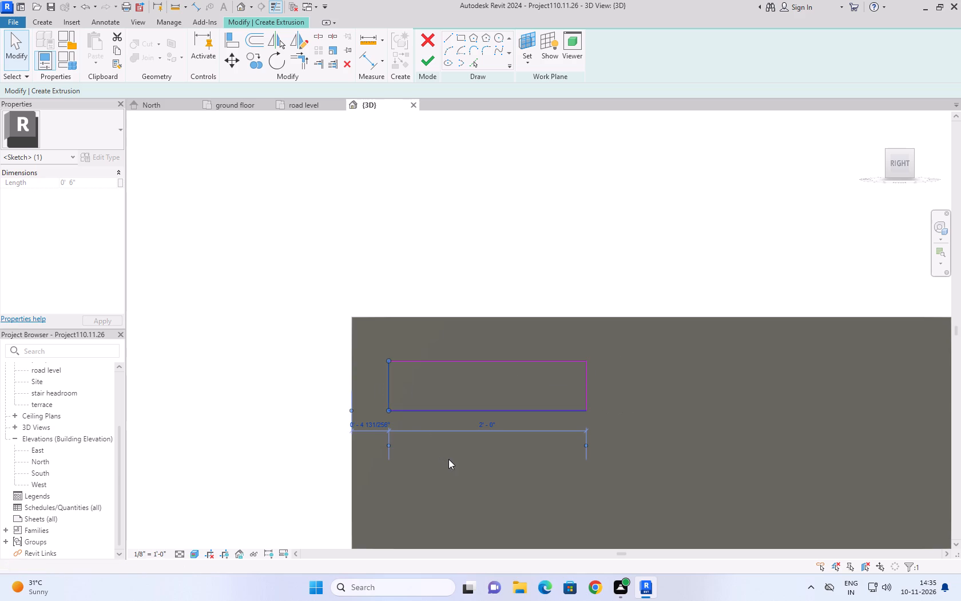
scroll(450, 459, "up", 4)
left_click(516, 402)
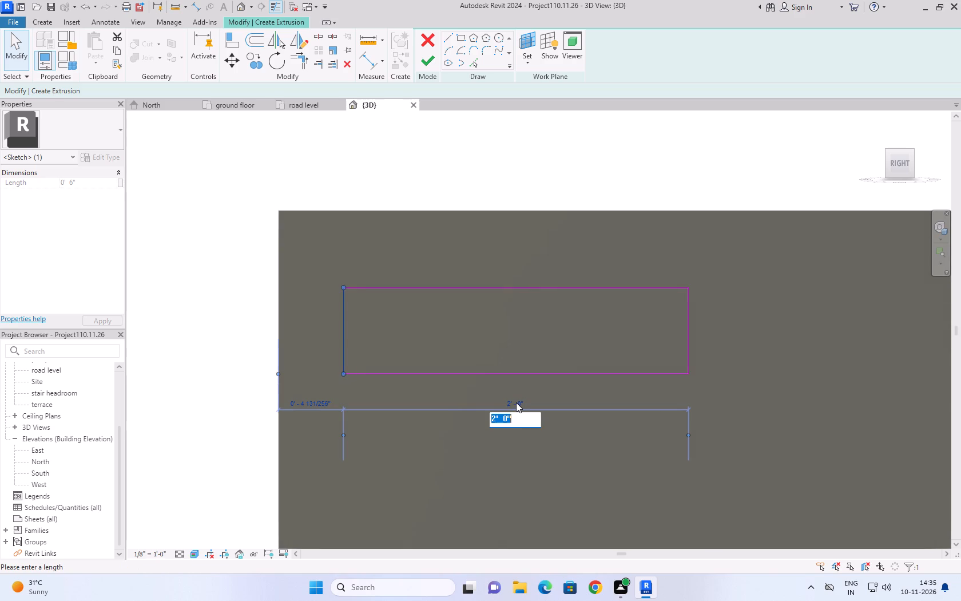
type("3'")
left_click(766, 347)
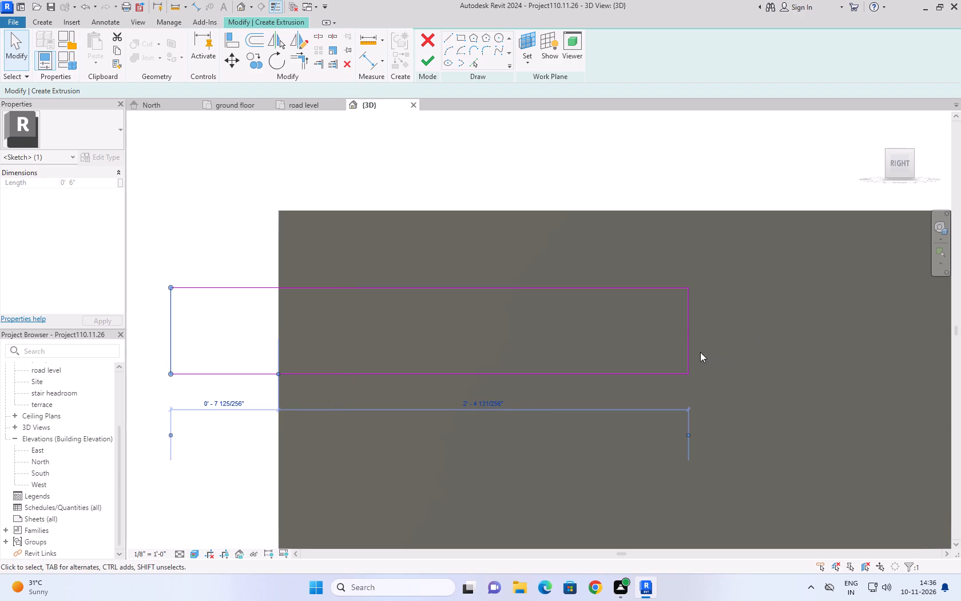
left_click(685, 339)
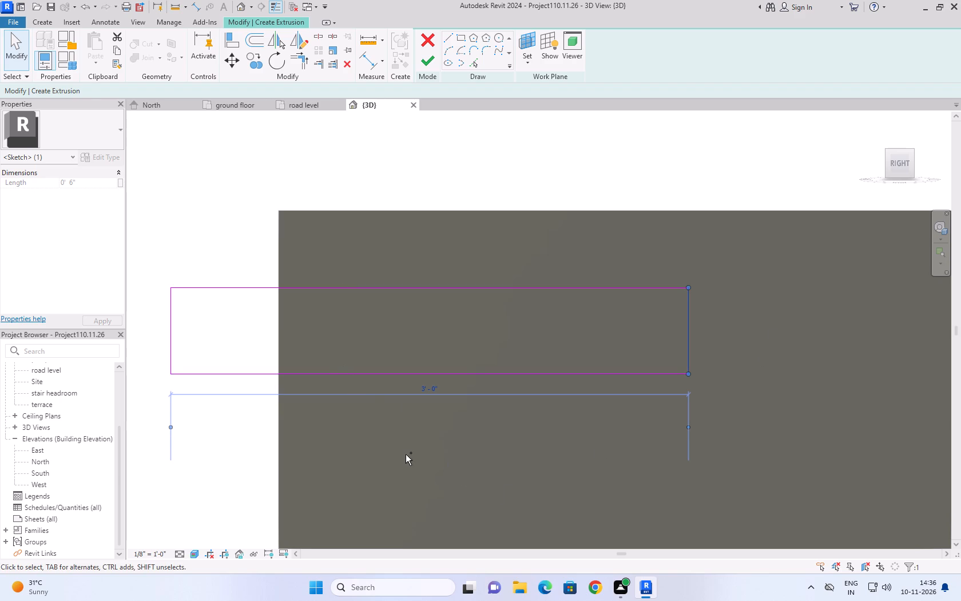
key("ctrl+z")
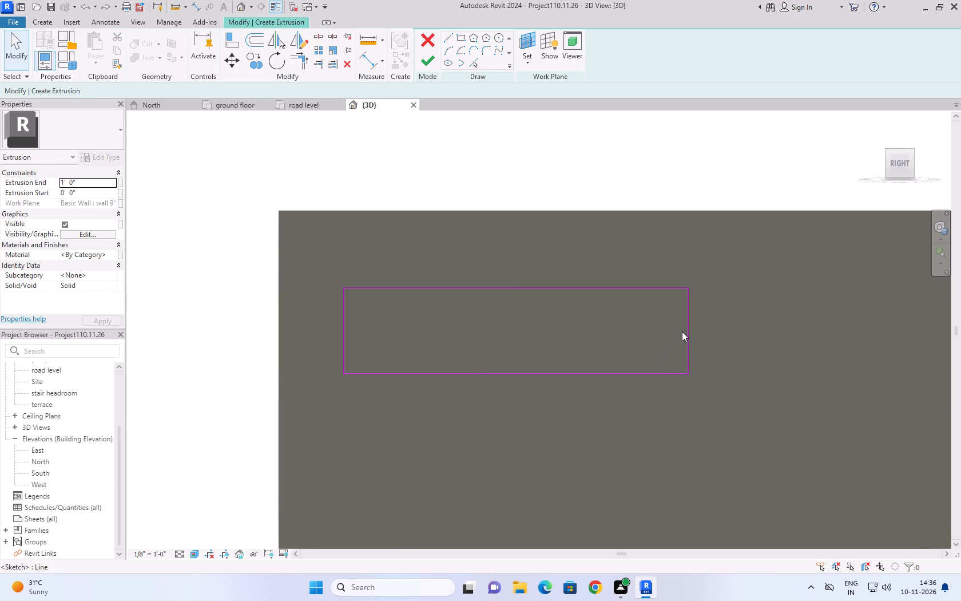
Set the remaining rectangle's width to 3' by moving its right edge.
left_click(687, 330)
left_click(515, 388)
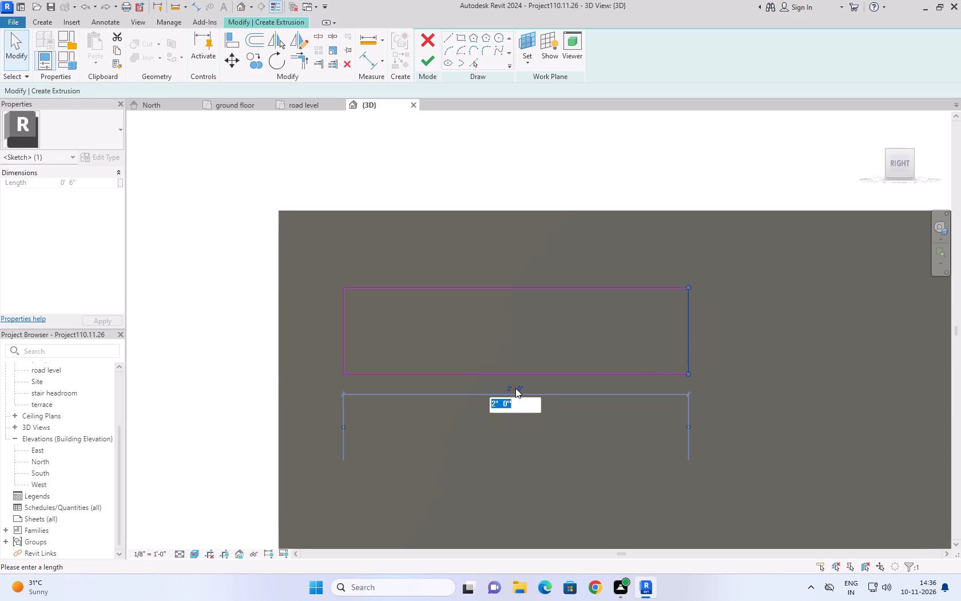
type("3'")
key("Return")
scroll(515, 388, "down", 3)
left_click(274, 403)
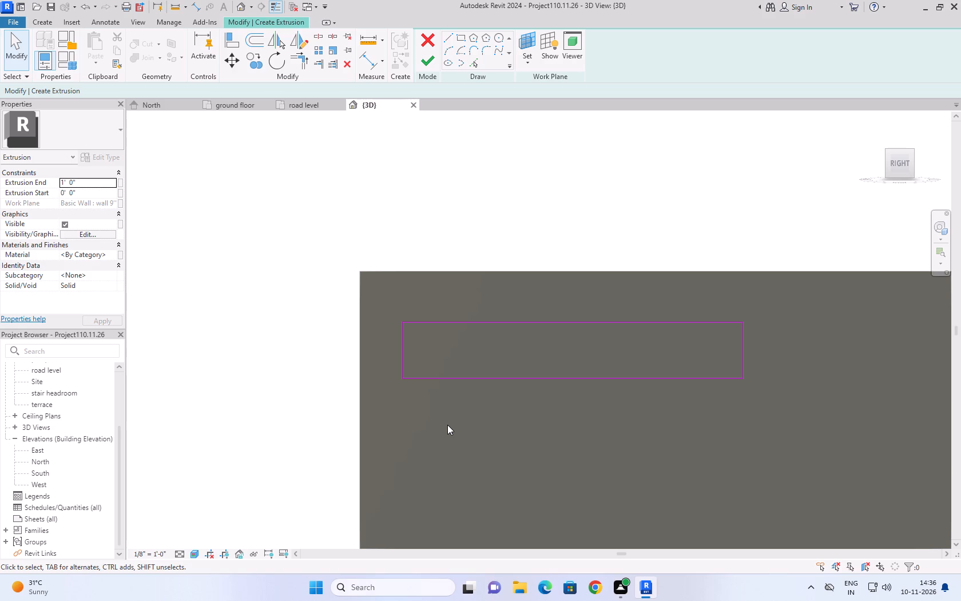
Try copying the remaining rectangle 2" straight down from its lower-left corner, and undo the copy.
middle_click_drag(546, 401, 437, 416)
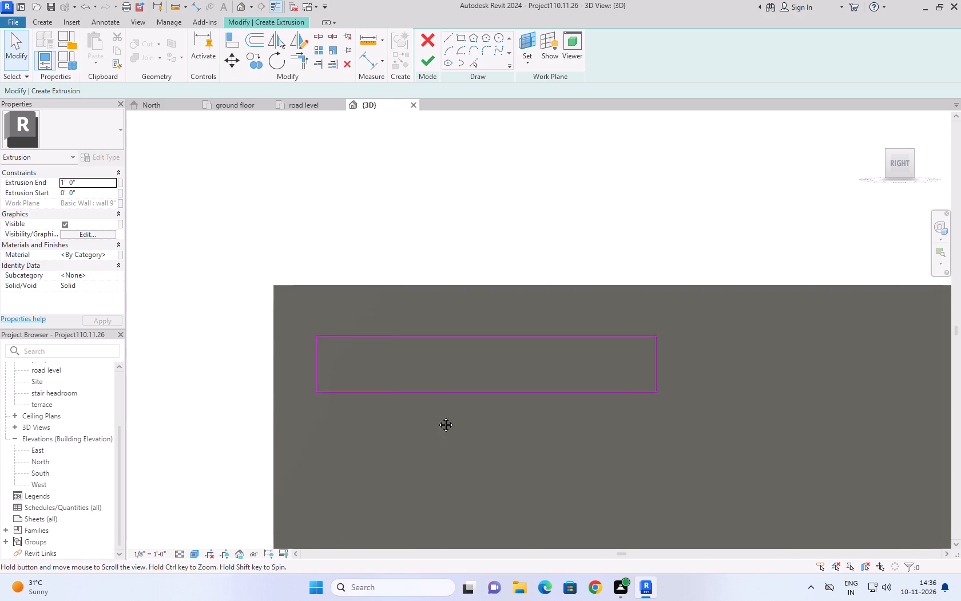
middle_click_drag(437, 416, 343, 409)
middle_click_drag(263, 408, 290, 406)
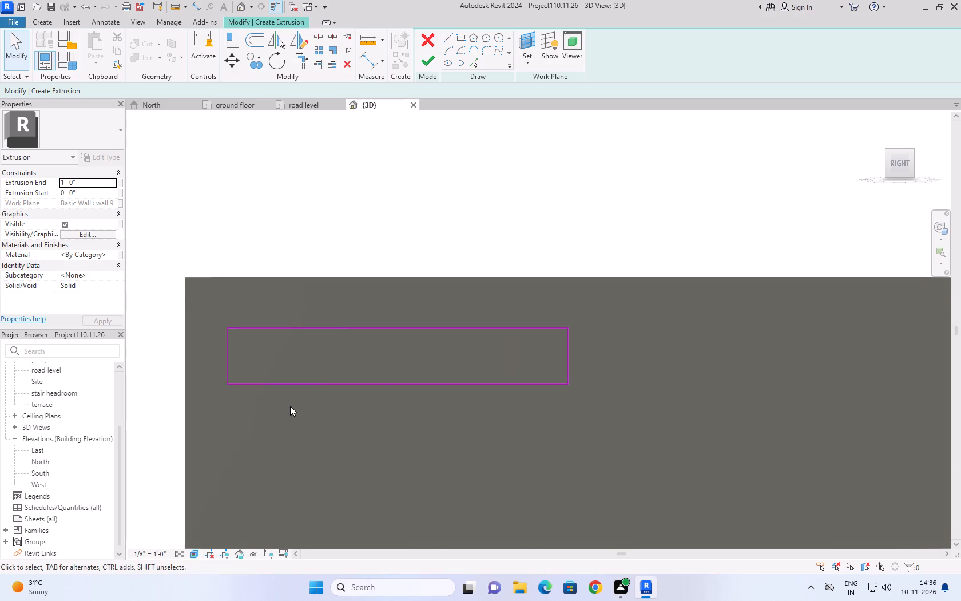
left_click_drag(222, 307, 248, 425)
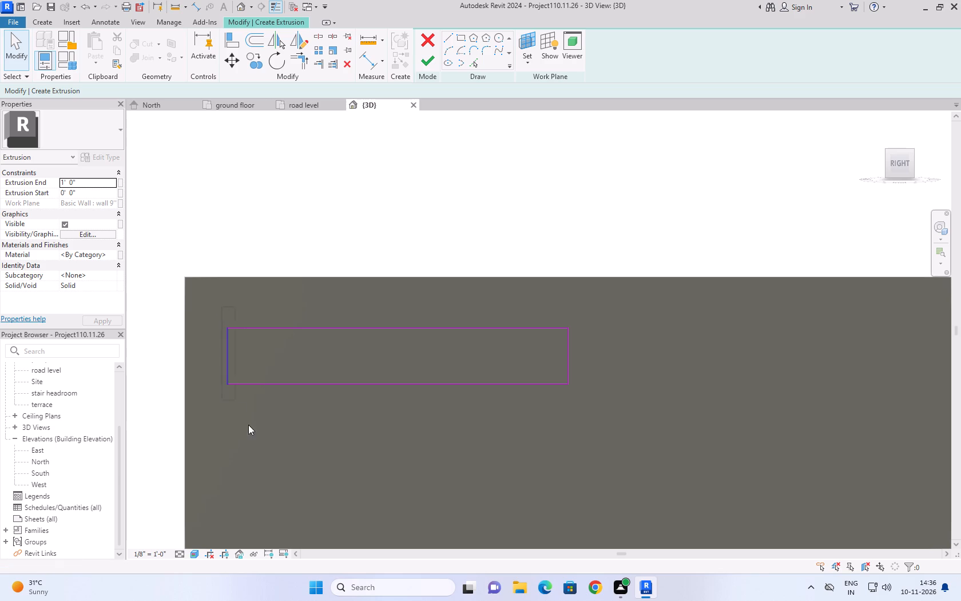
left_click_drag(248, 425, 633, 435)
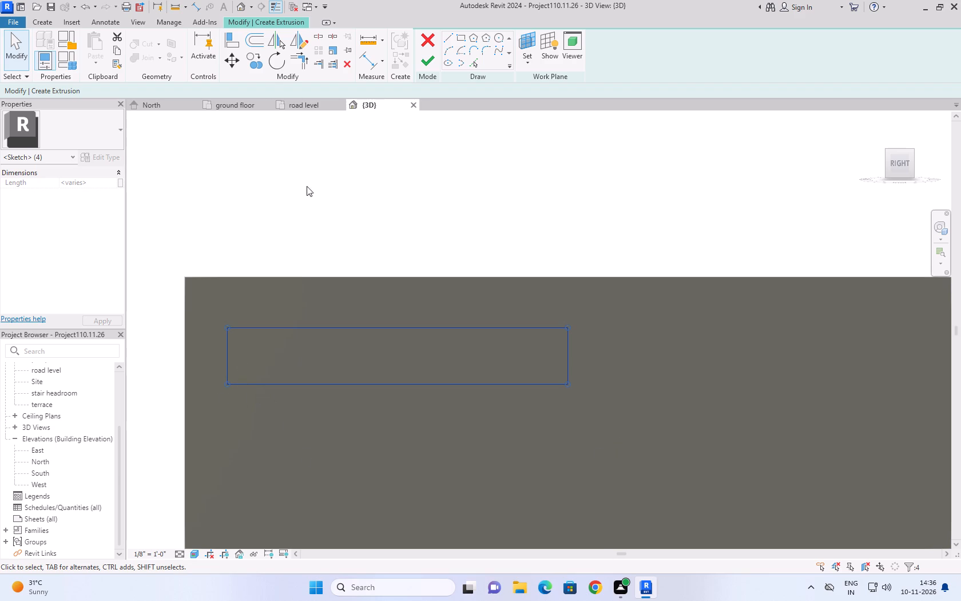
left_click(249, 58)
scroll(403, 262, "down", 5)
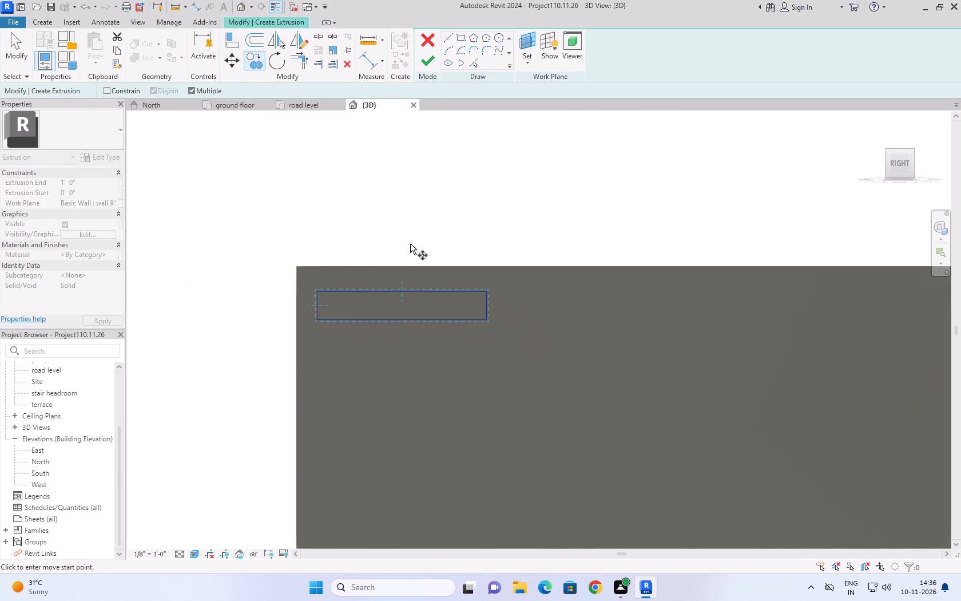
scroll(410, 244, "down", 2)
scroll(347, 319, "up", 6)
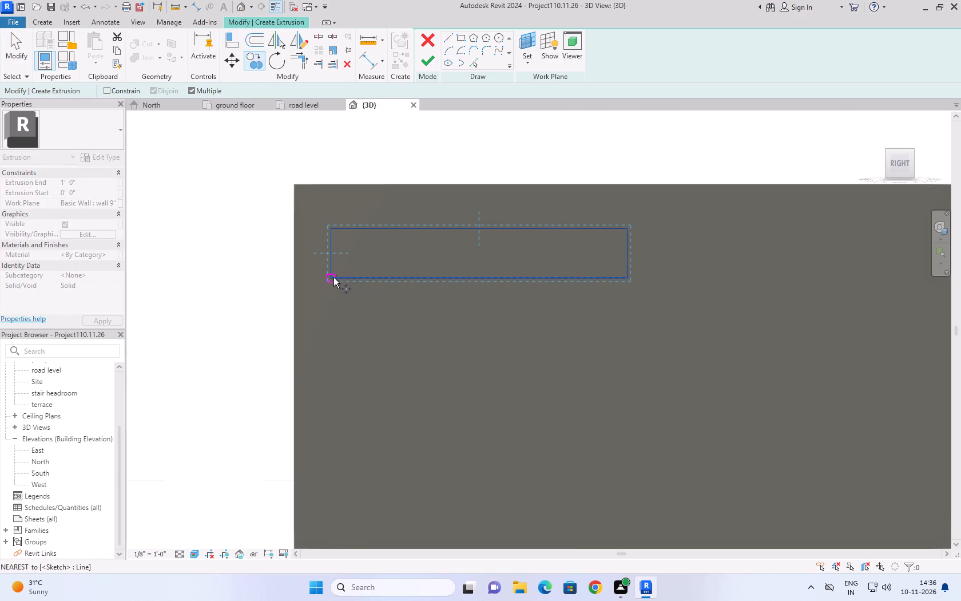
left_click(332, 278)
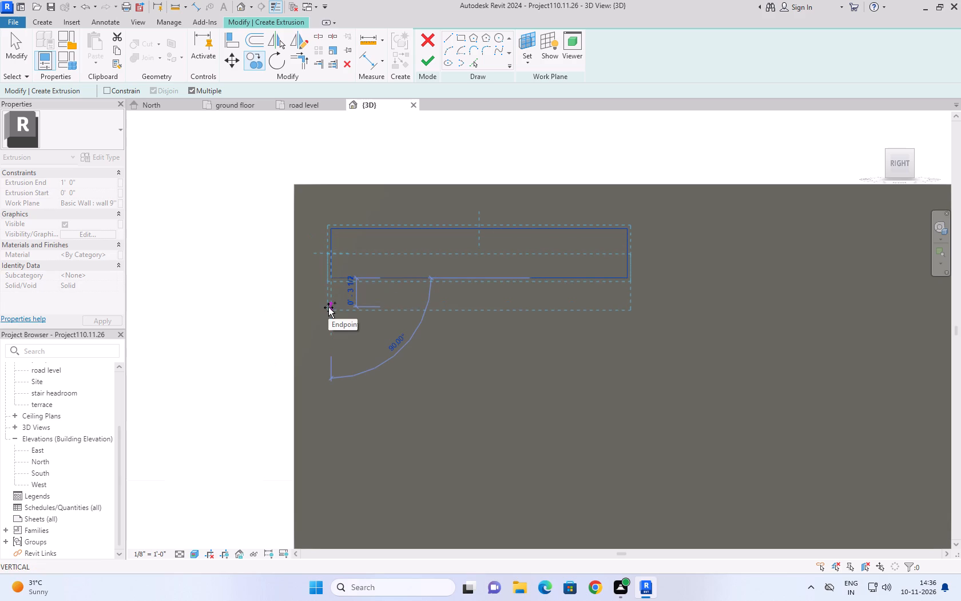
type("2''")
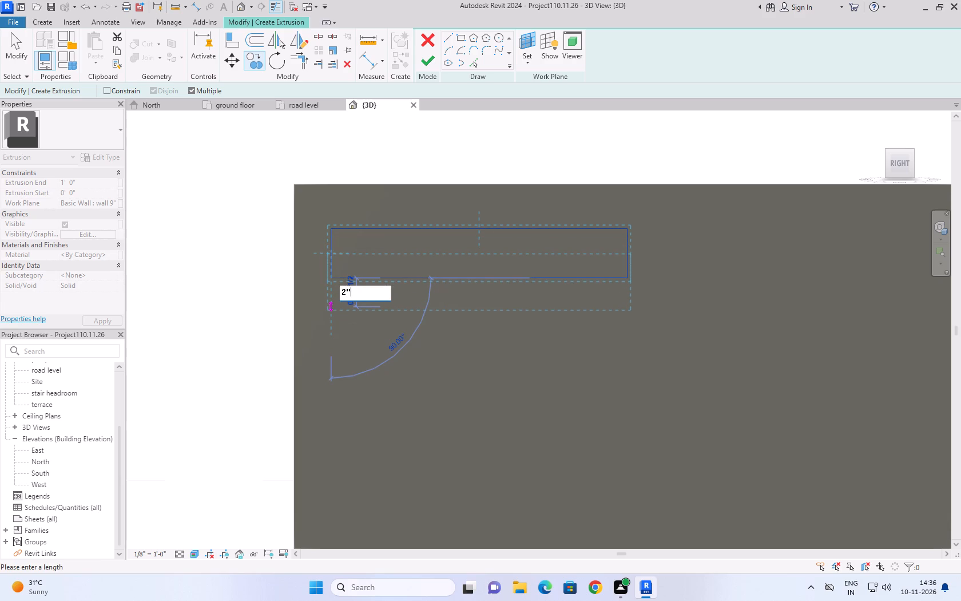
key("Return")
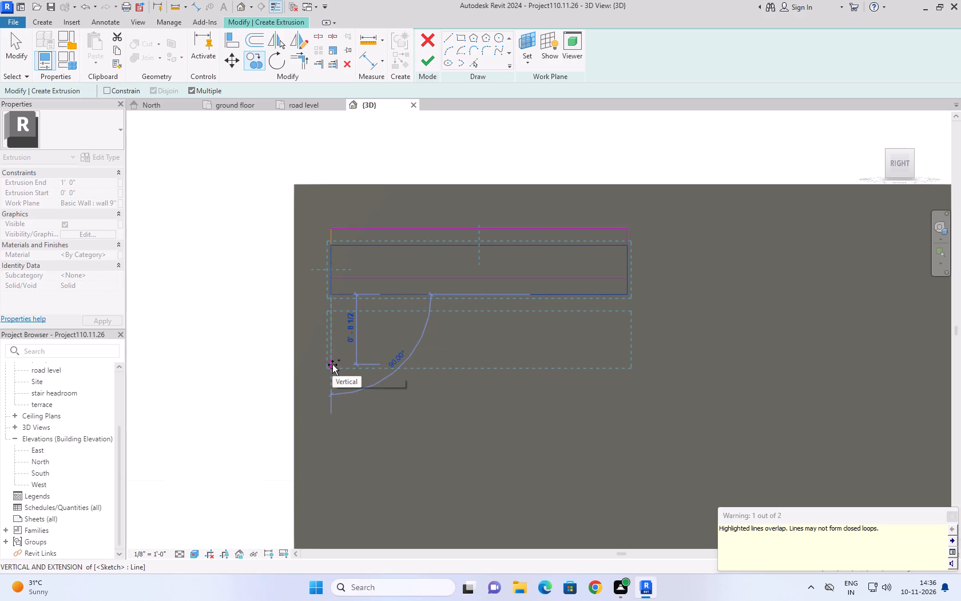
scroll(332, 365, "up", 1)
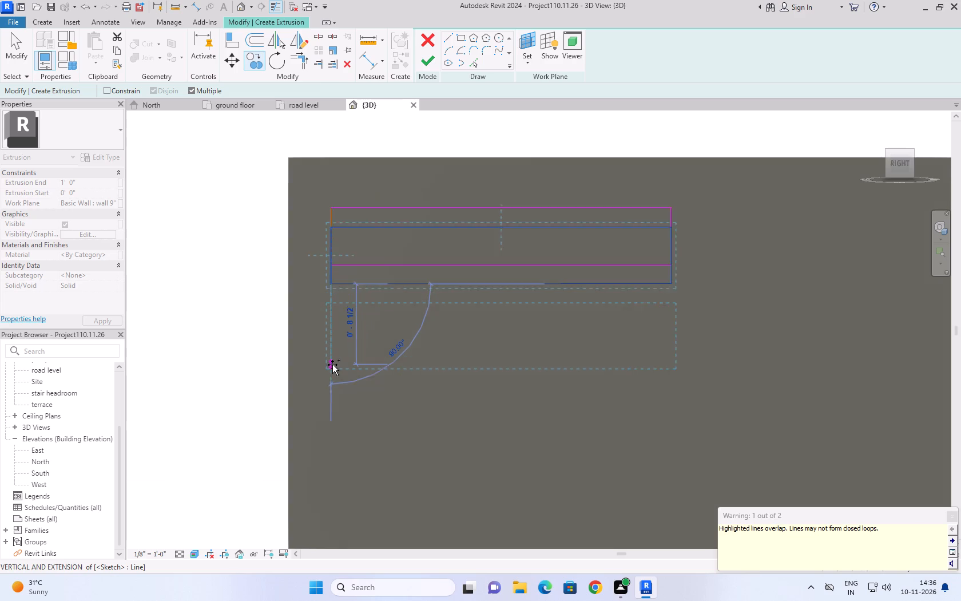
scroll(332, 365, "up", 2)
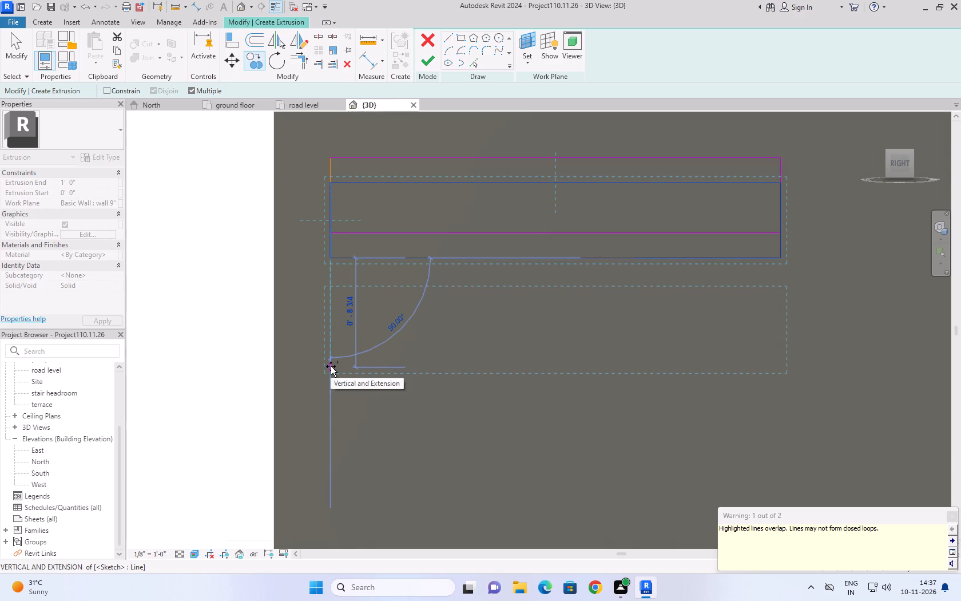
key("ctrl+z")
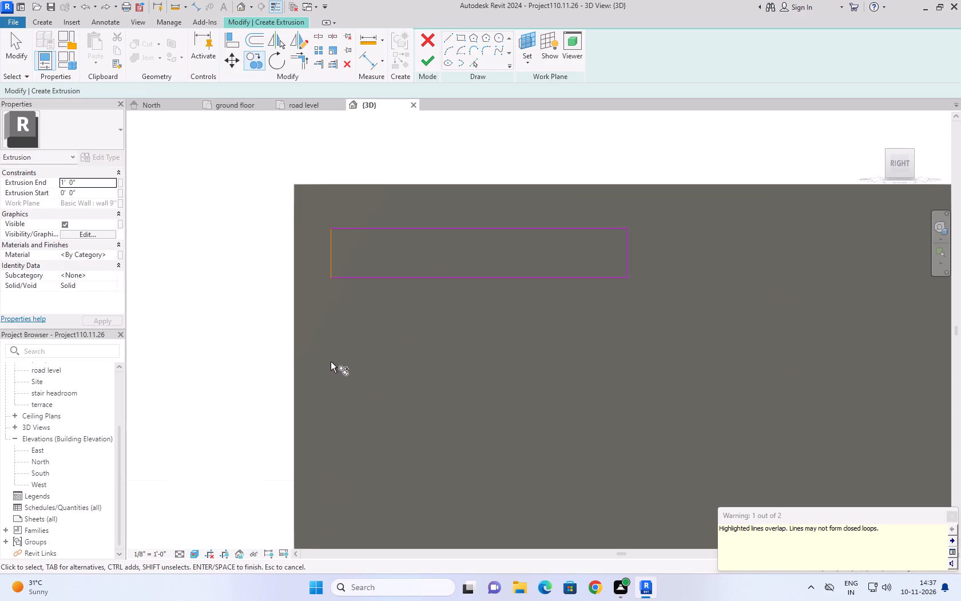
Undo the rectangle's last width change and dismiss the warning.
key("ctrl+z")
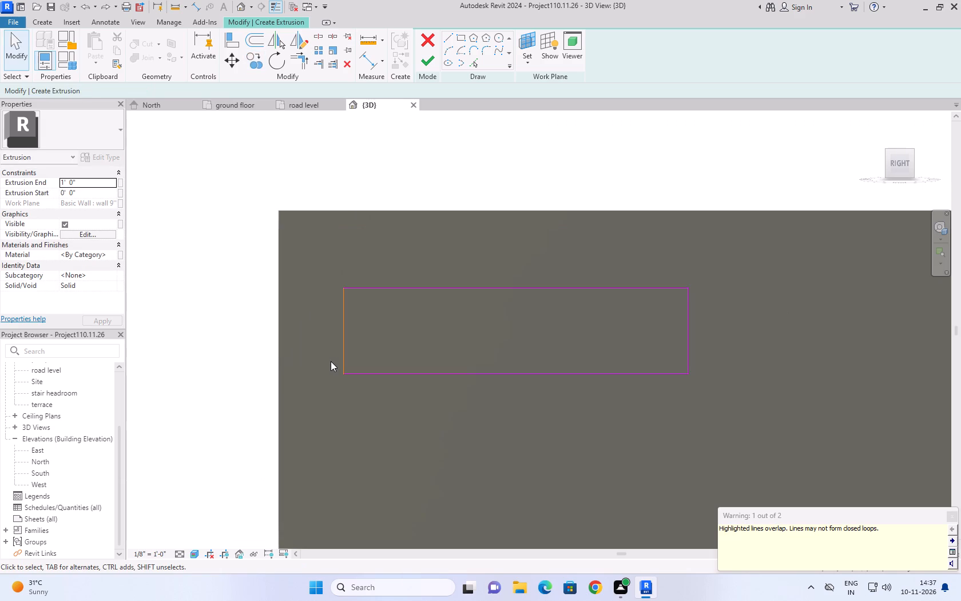
left_click(948, 521)
left_click(404, 424)
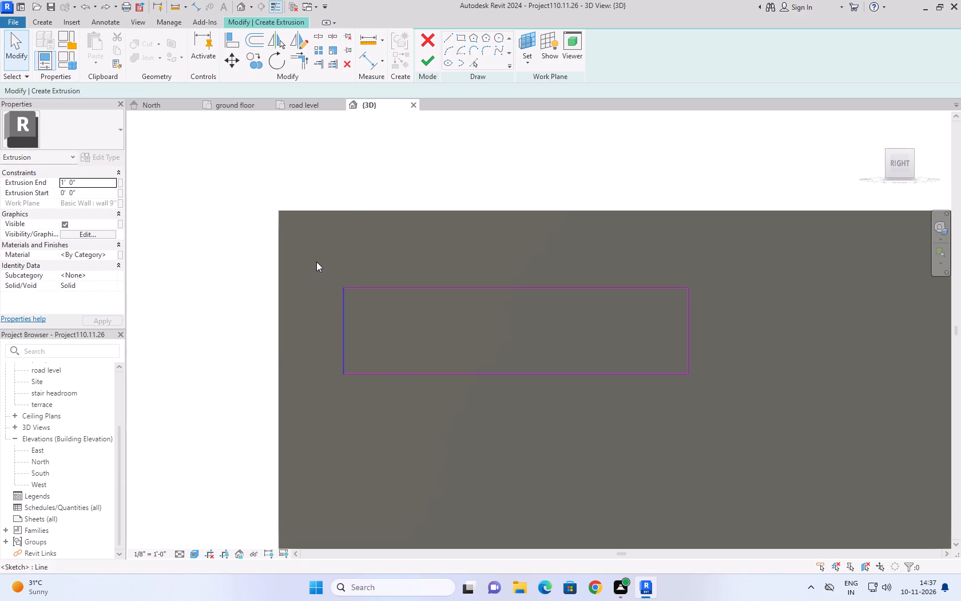
Copy the whole rectangle straight down from its lower-left corner three times in succession, spacing each copy 8" from the previous one.
left_click_drag(316, 261, 754, 451)
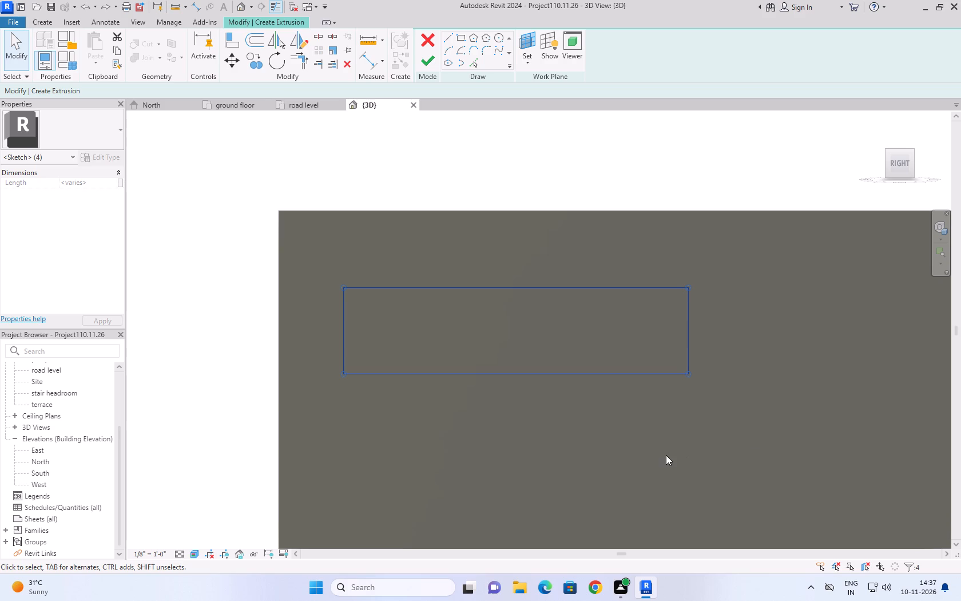
left_click(257, 69)
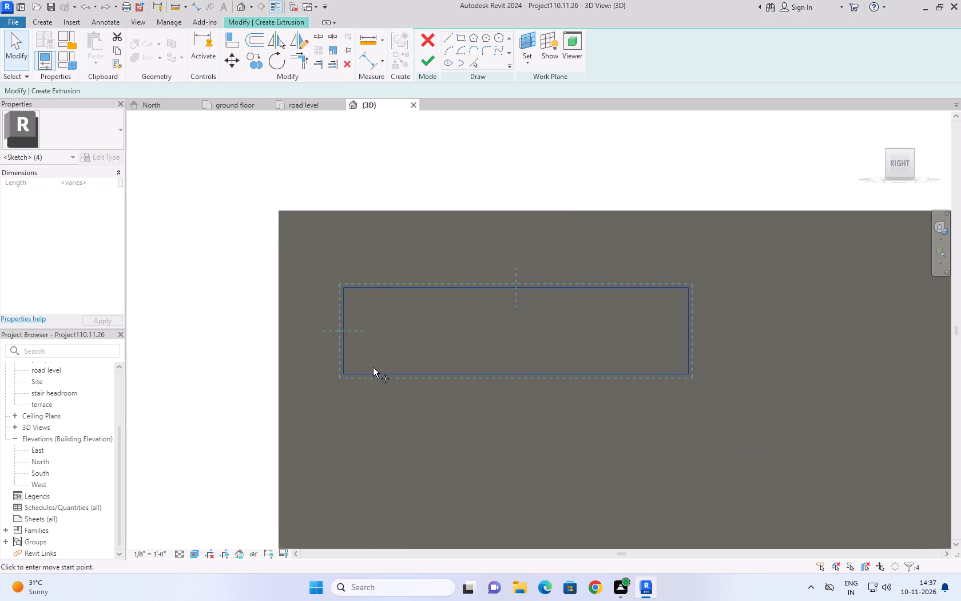
left_click(344, 373)
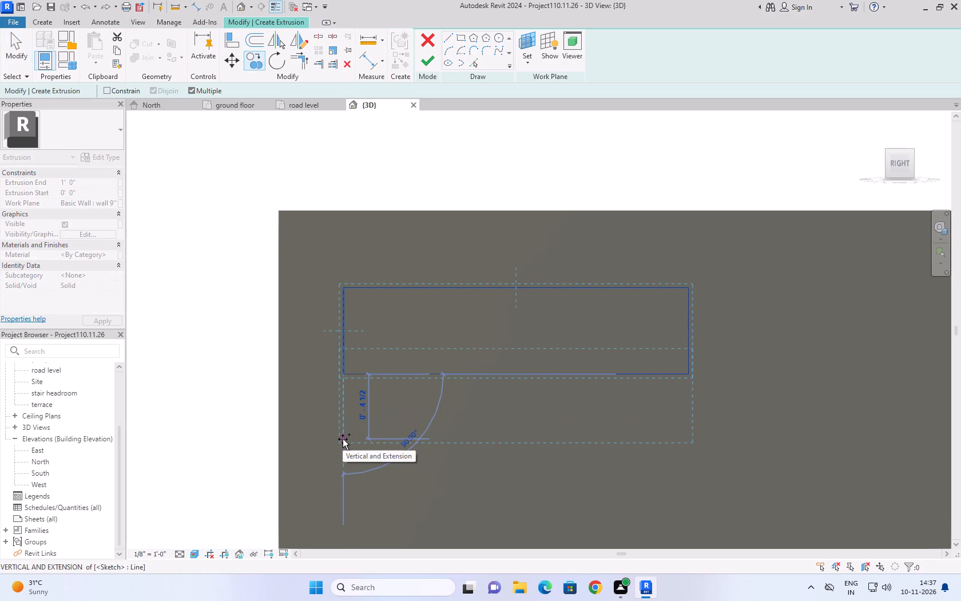
type("8''")
key("Return")
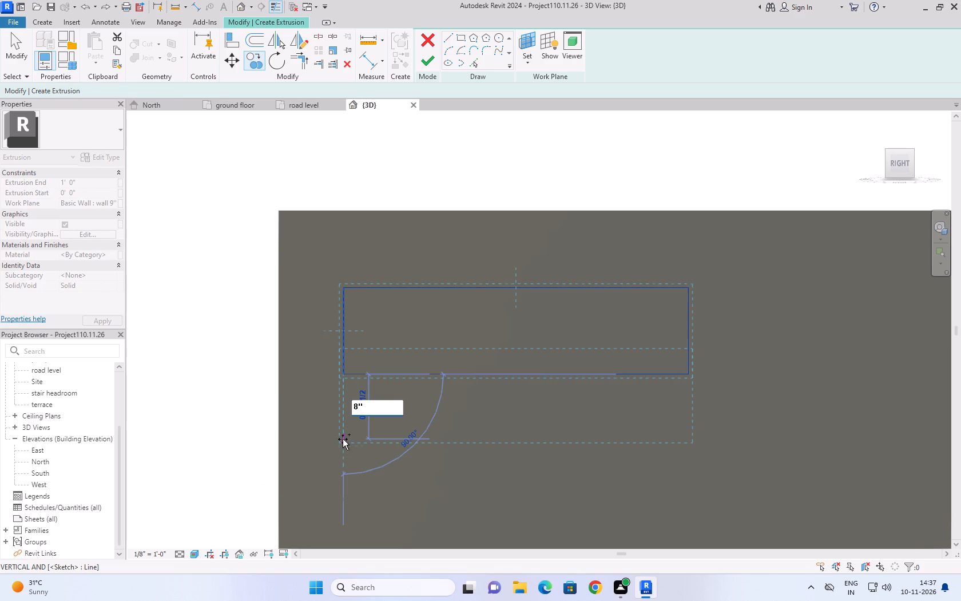
scroll(343, 439, "down", 10)
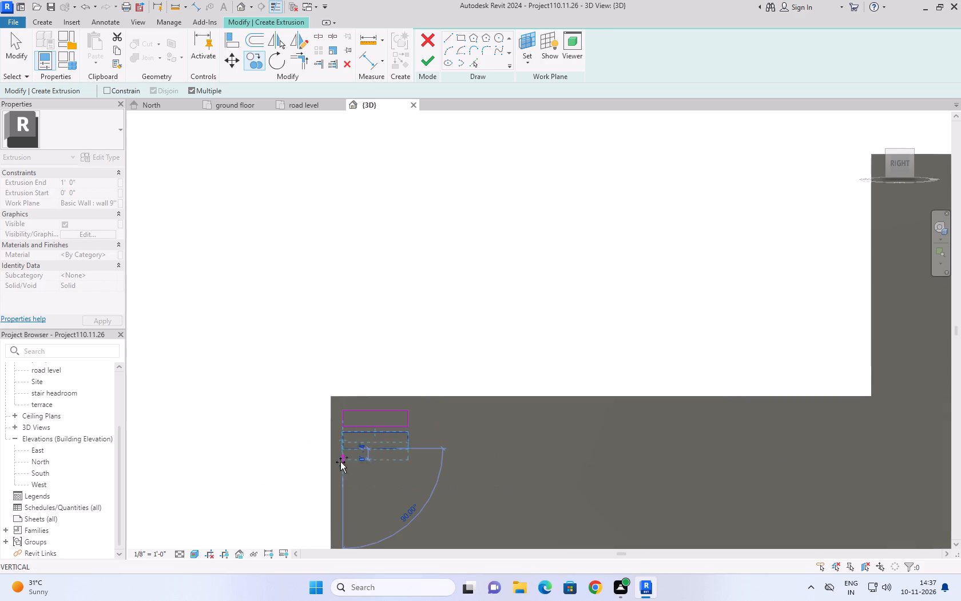
scroll(341, 480, "up", 5)
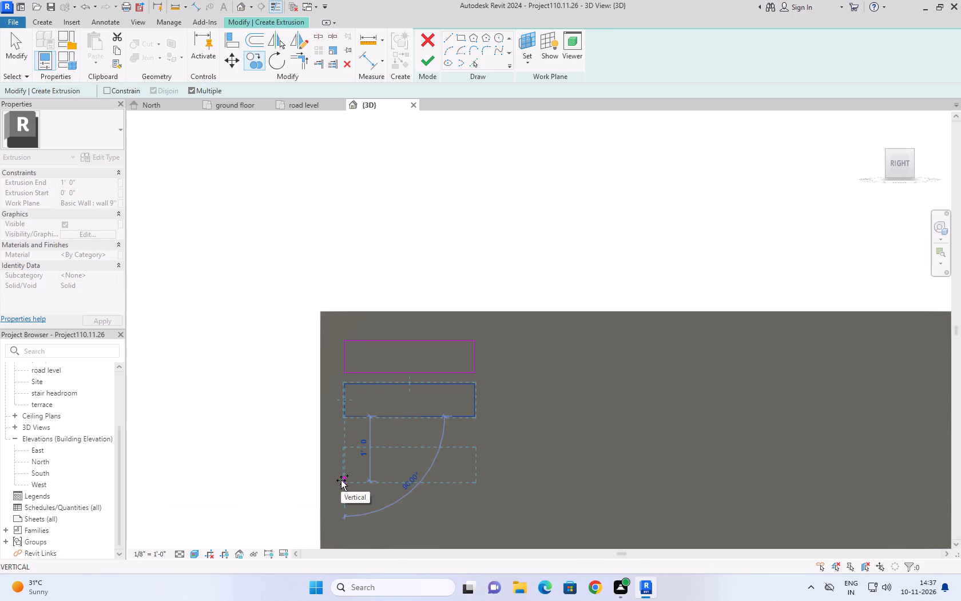
type("8''")
key("Return")
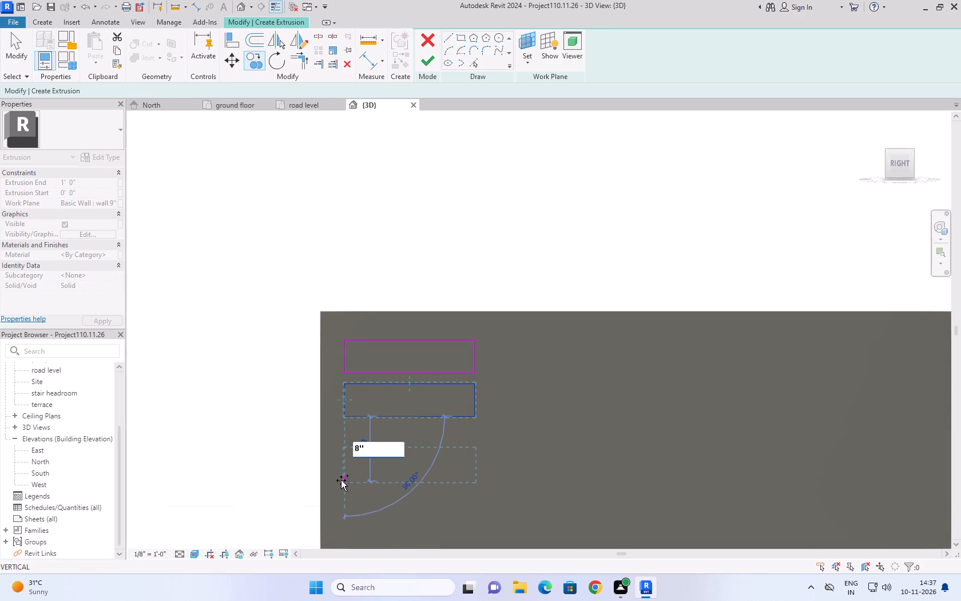
scroll(341, 481, "down", 5)
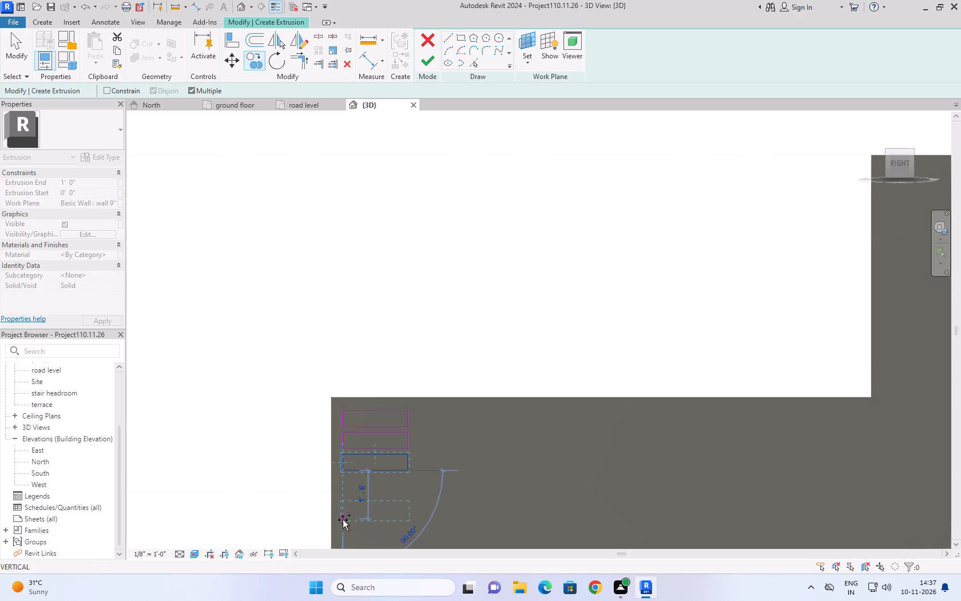
scroll(343, 520, "up", 4)
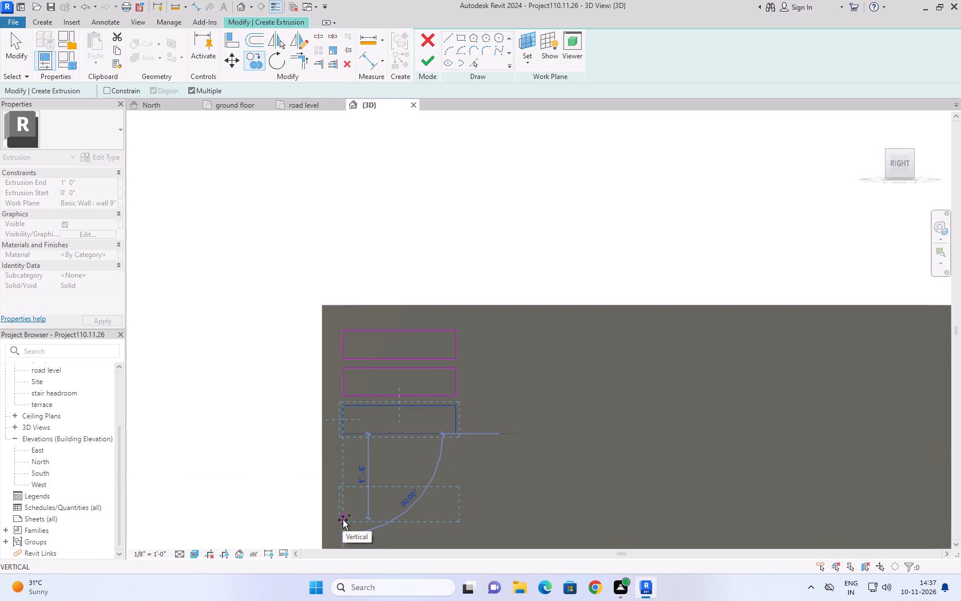
type("8''")
key("Return")
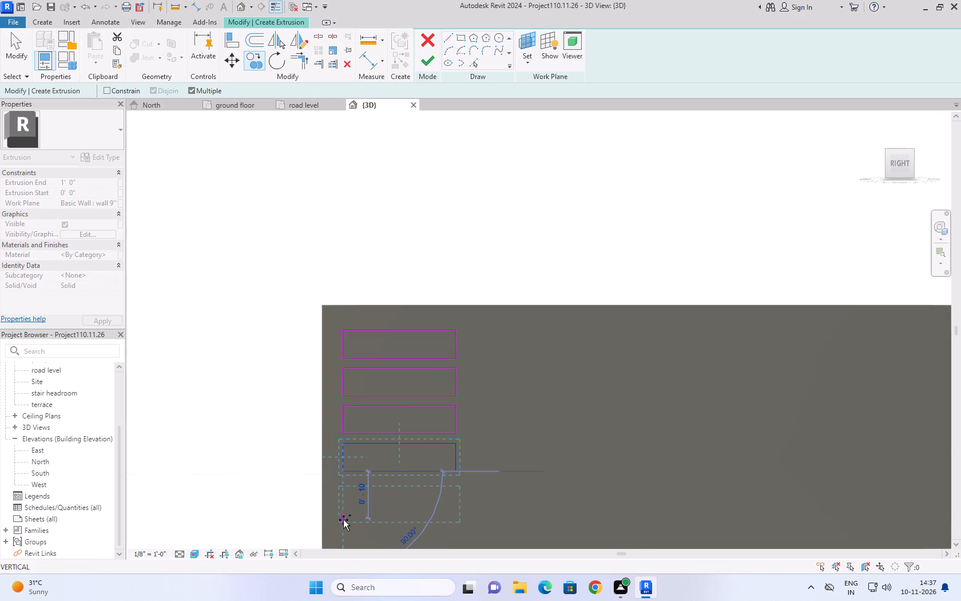
Continue the column with three more rectangle copies at 8" spacing, down to just above the wall's base.
scroll(343, 520, "down", 2)
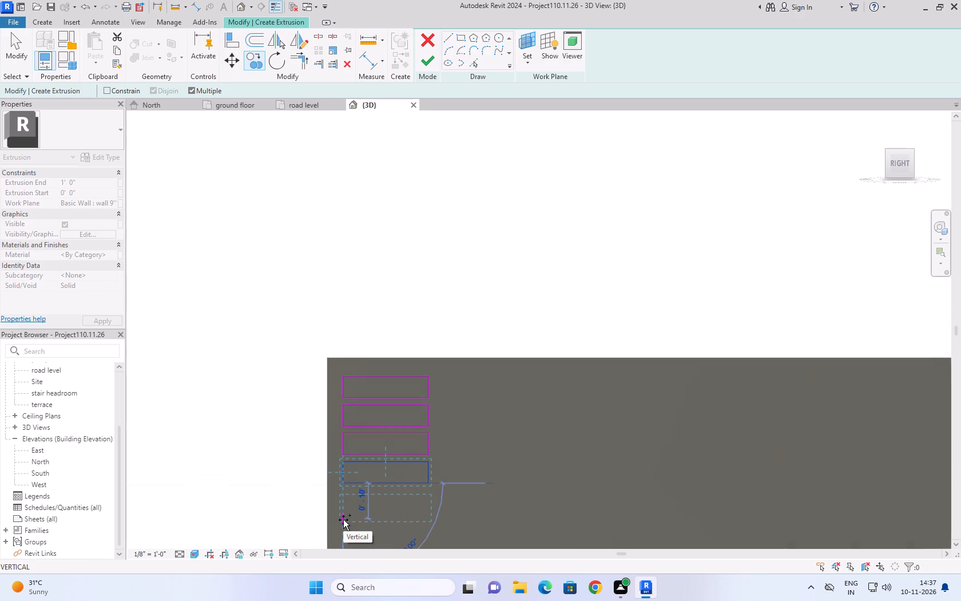
key("8")
type("''")
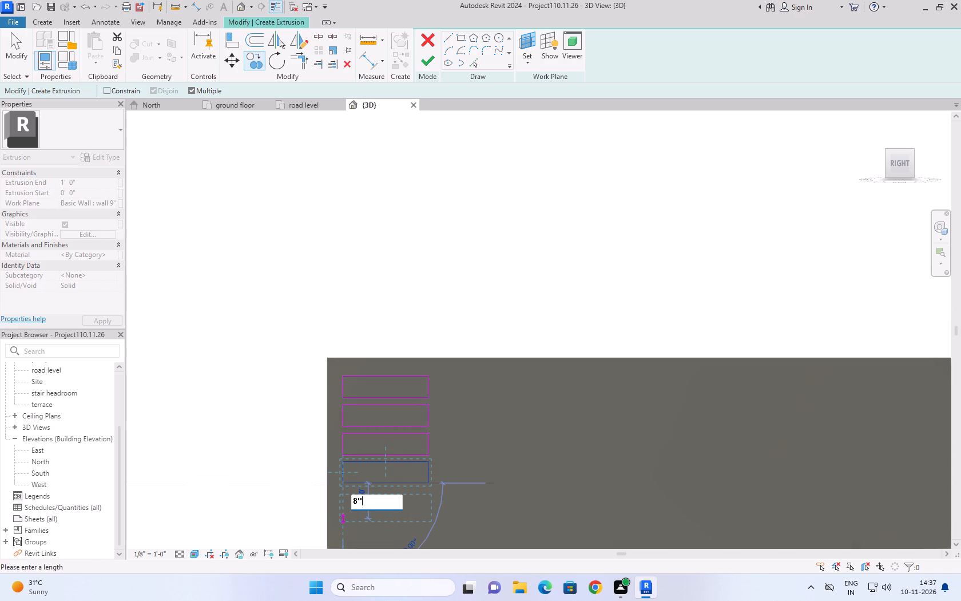
key("Return")
scroll(343, 520, "down", 2)
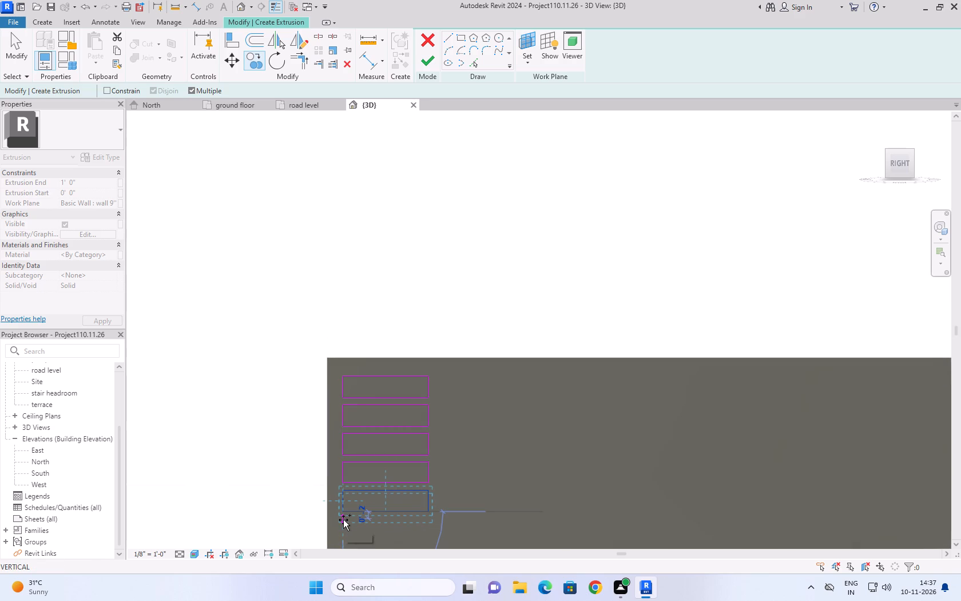
scroll(343, 520, "down", 3)
scroll(346, 540, "up", 9)
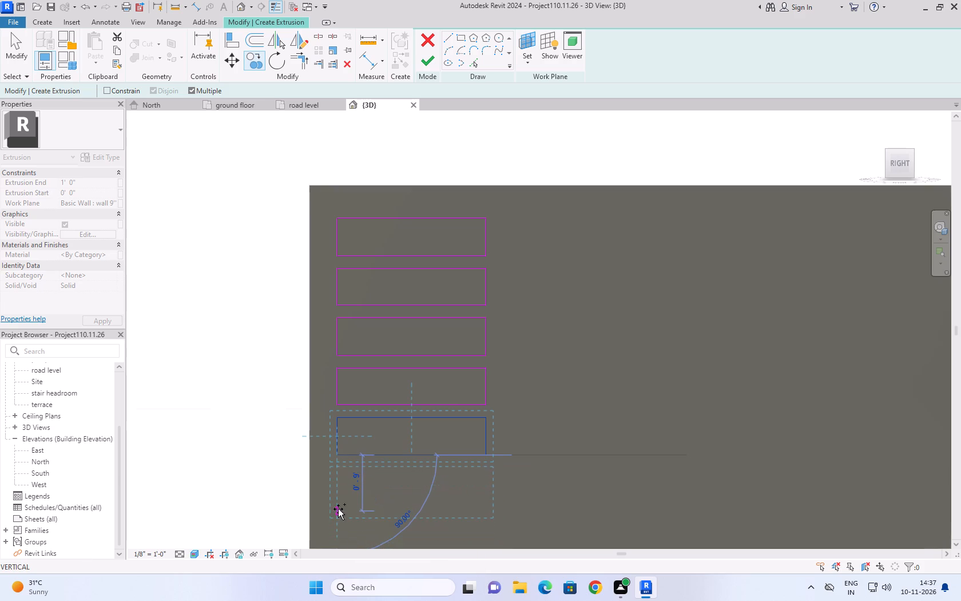
type("8''")
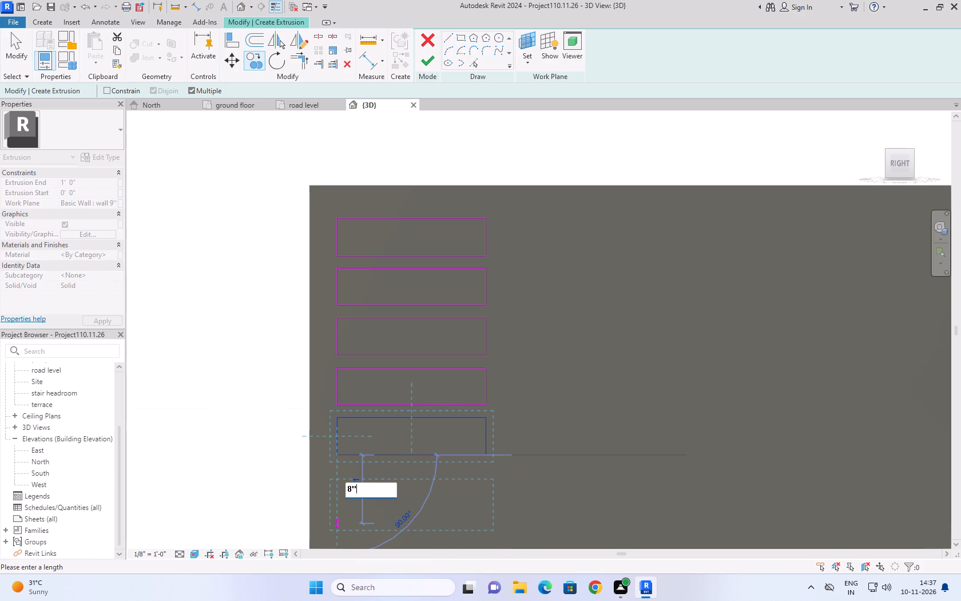
key("Return")
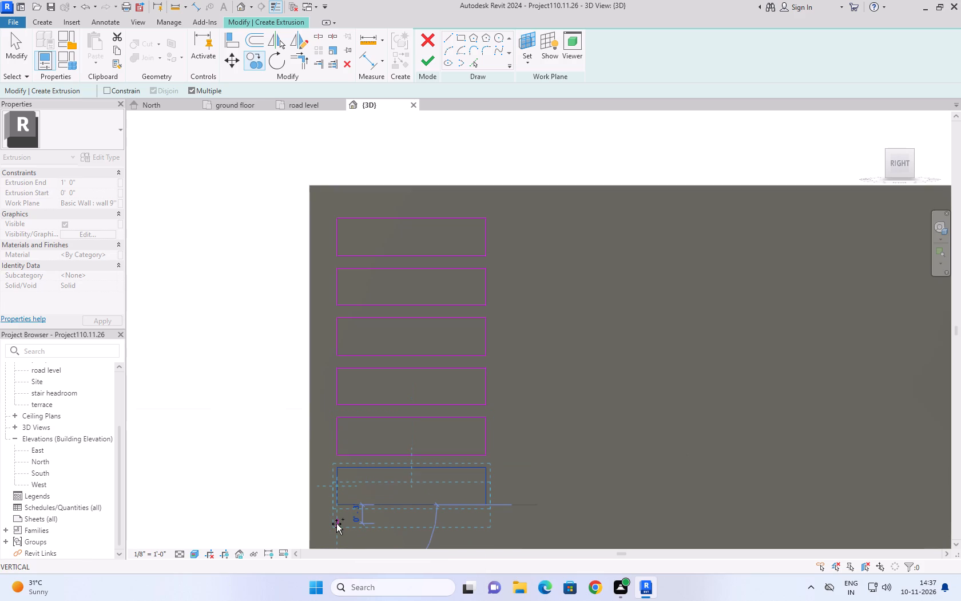
scroll(336, 524, "down", 8)
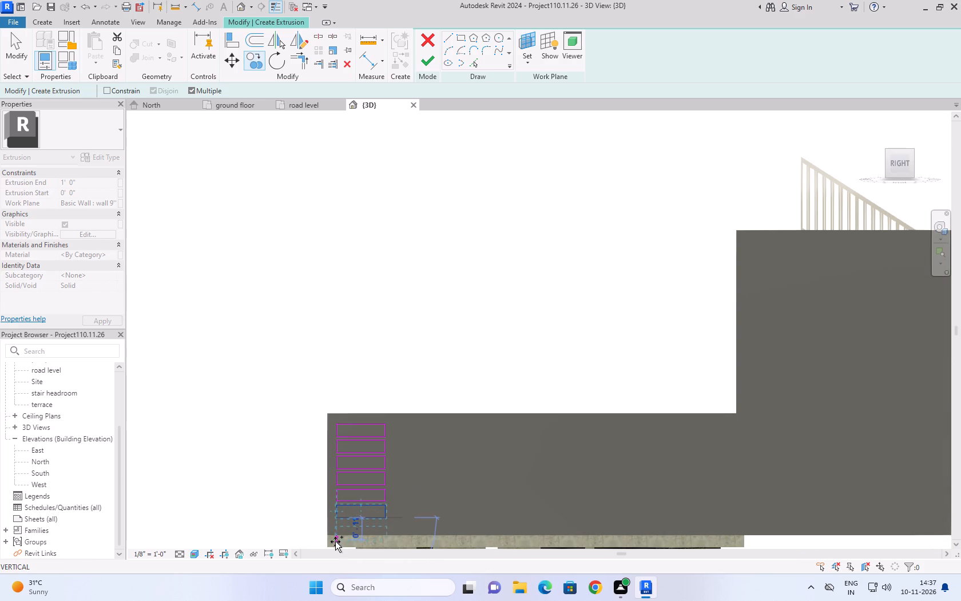
scroll(335, 543, "up", 9)
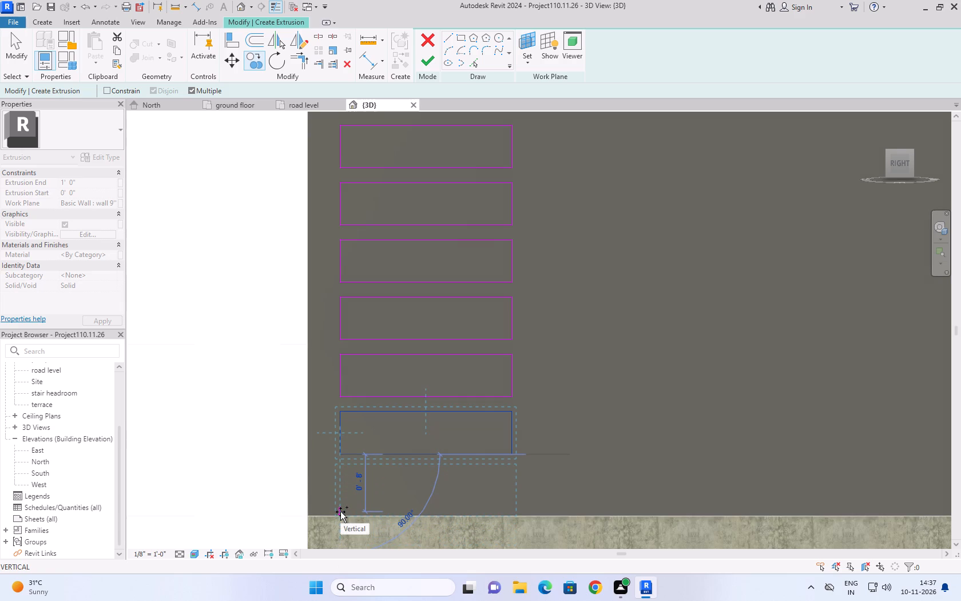
type("8''")
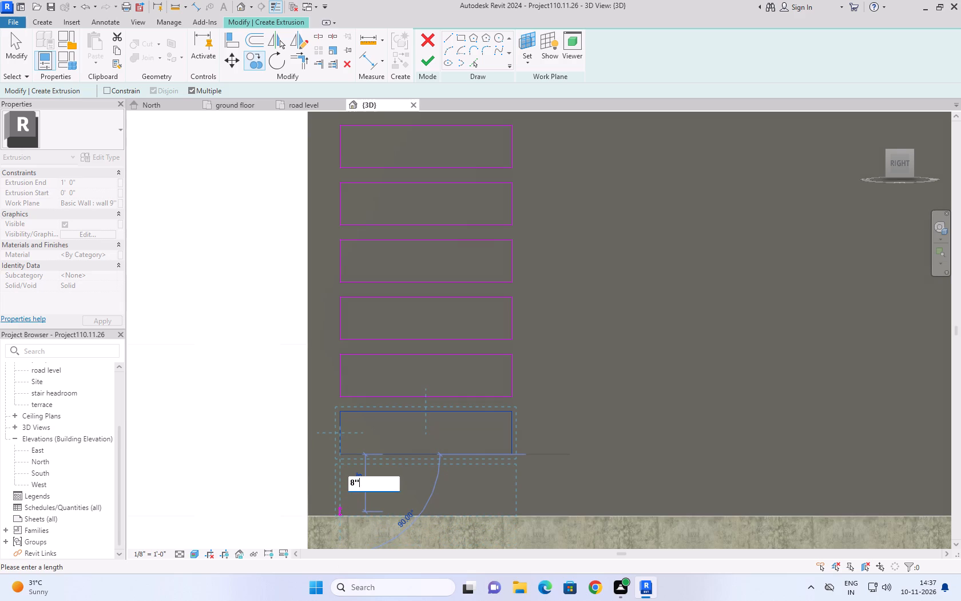
key("Return")
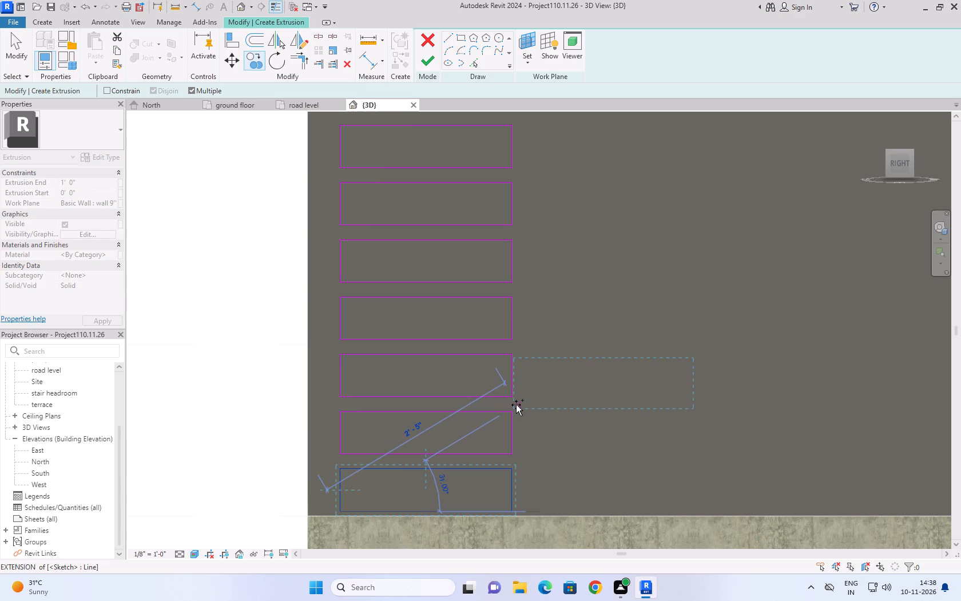
End the copying and widen the column's top rectangle to 3' by moving its right edge.
key("Escape")
scroll(511, 457, "down", 6)
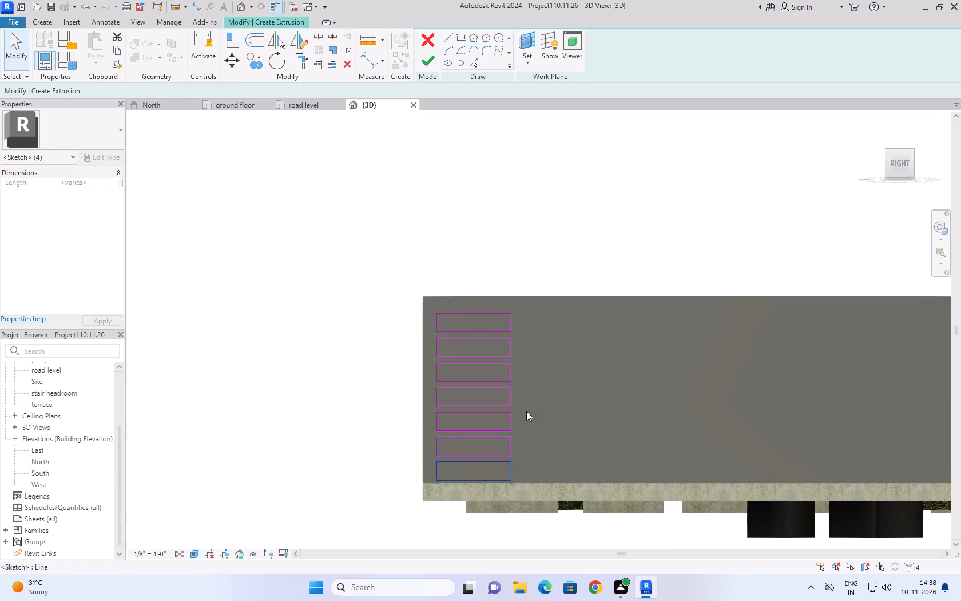
scroll(524, 313, "up", 3)
scroll(551, 294, "down", 3)
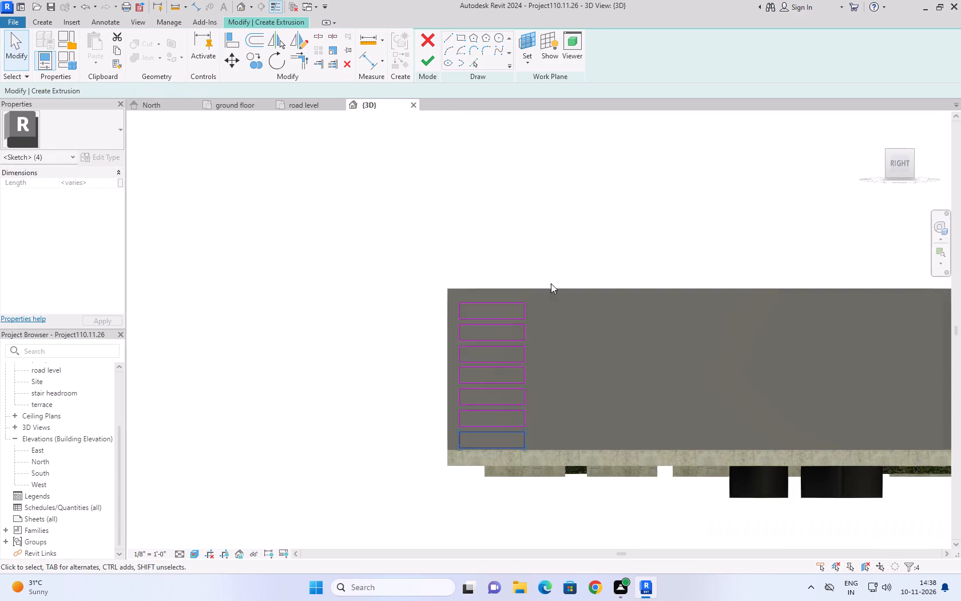
scroll(551, 283, "down", 4)
scroll(542, 397, "up", 5)
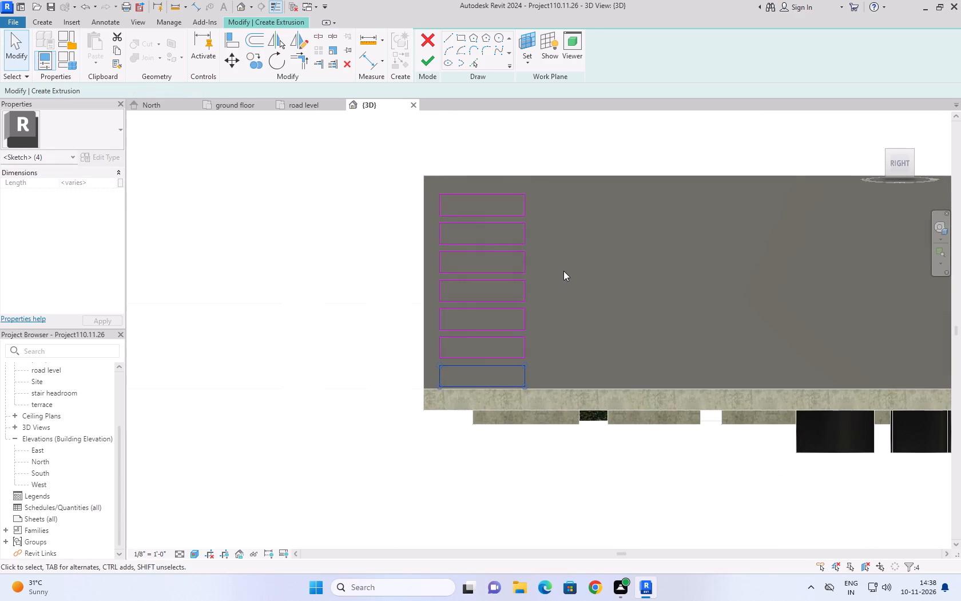
middle_click_drag(565, 270, 438, 358)
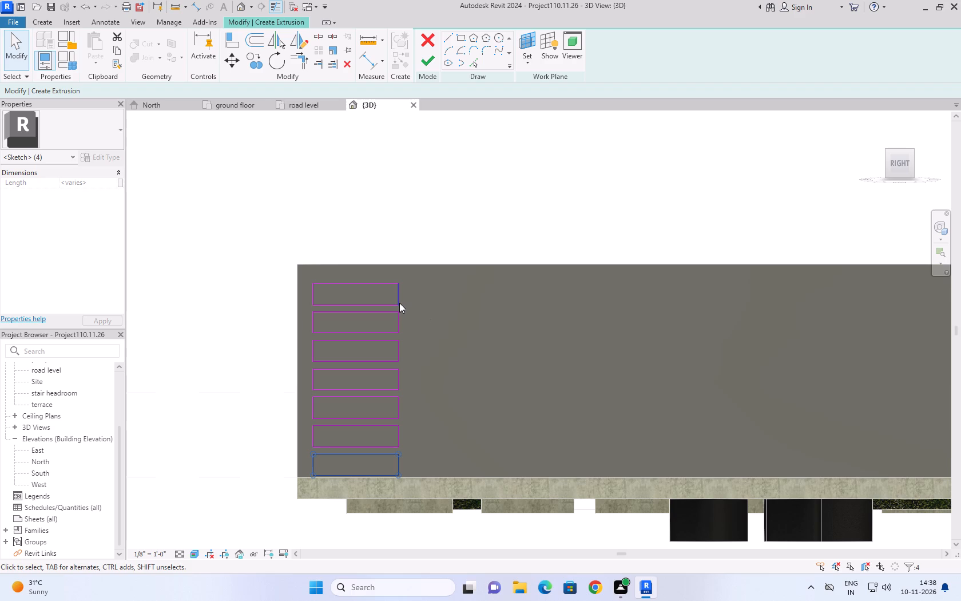
left_click(399, 294)
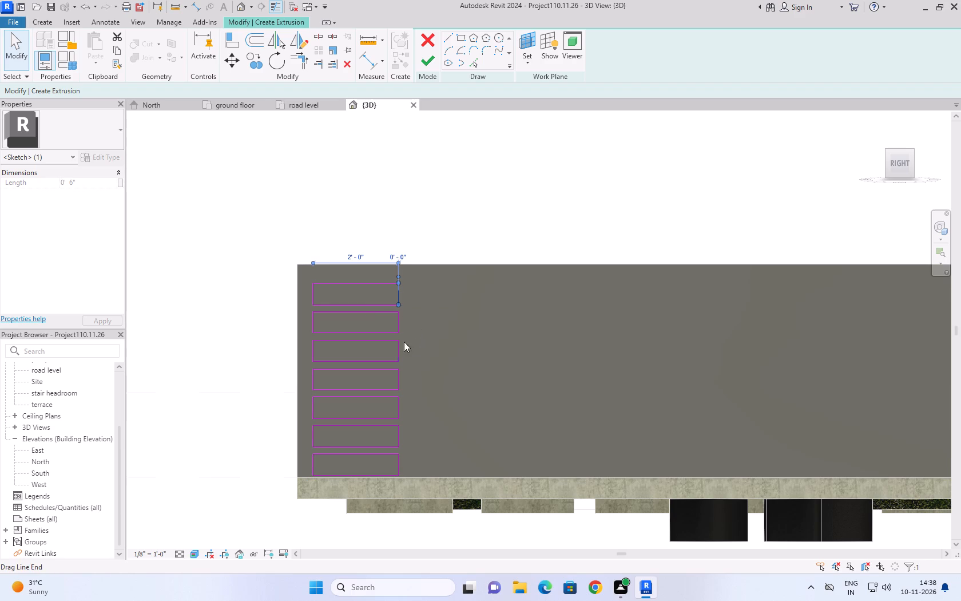
left_click(260, 207)
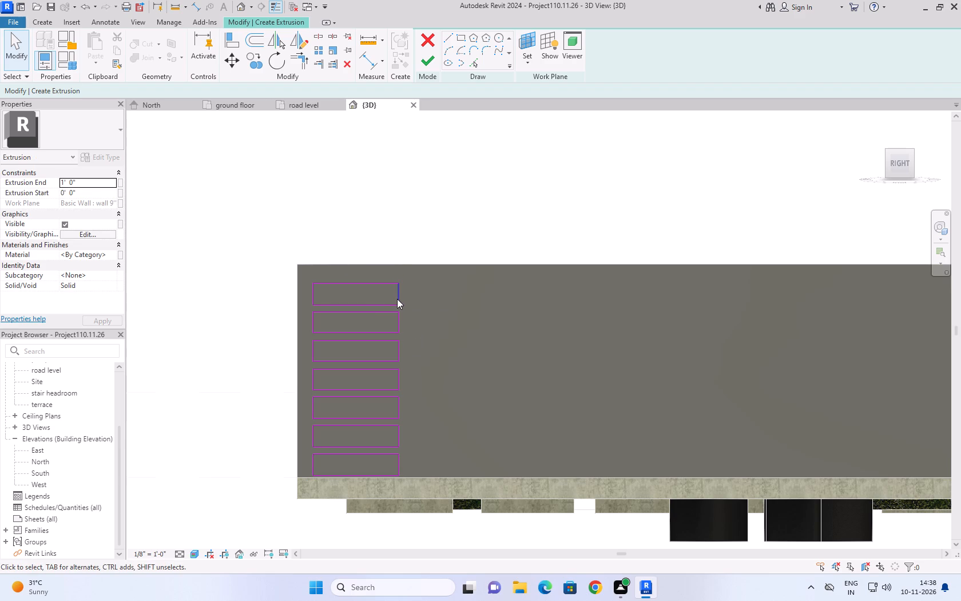
left_click(397, 299)
left_click(353, 258)
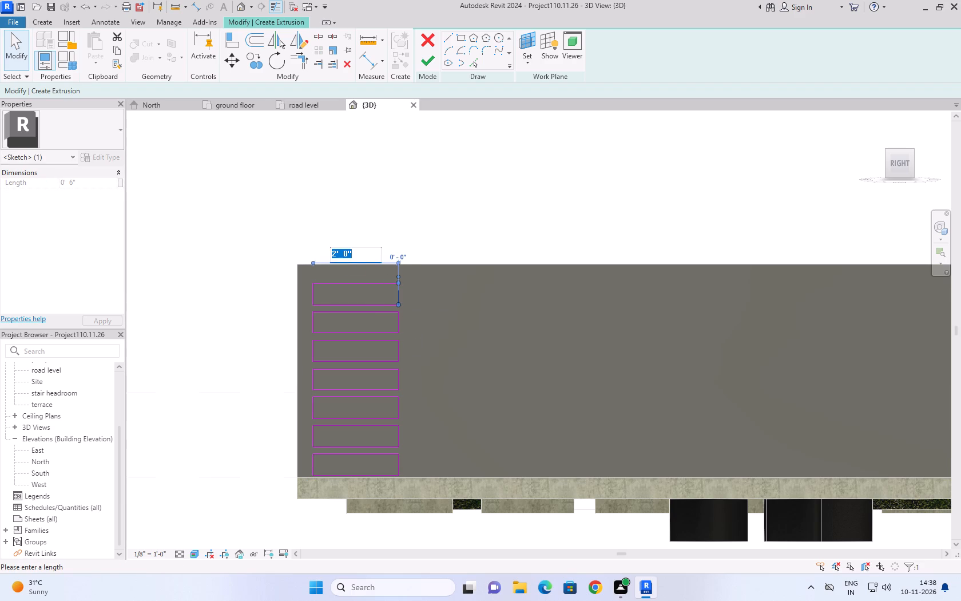
type("3'")
key("Return")
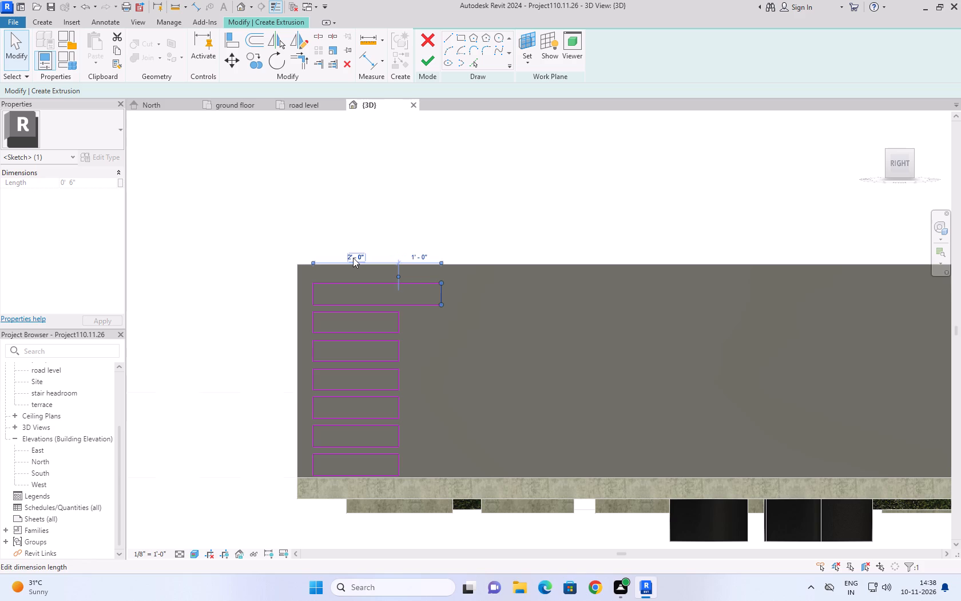
left_click(440, 184)
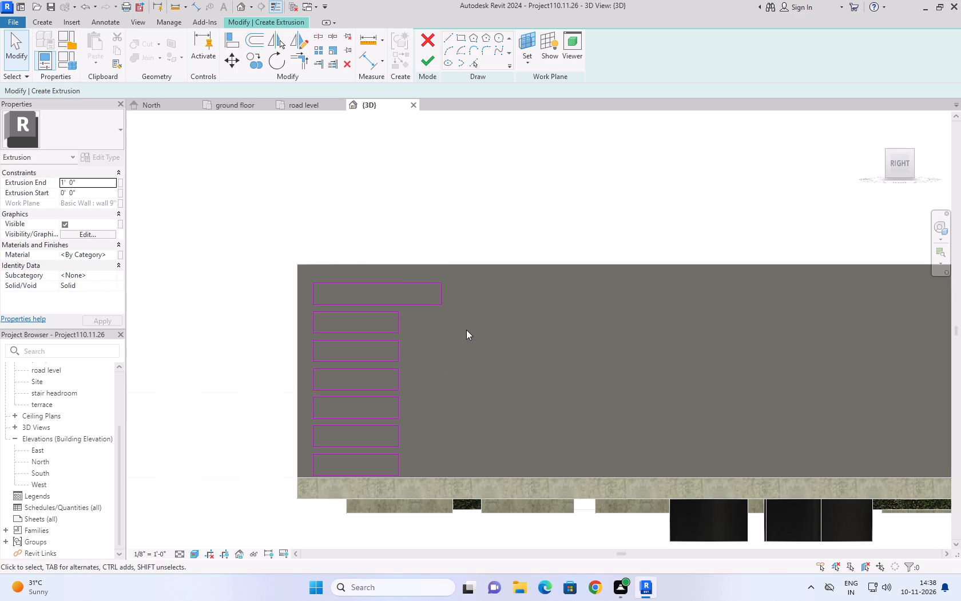
Widen the second rectangle from the top to 2'10" by moving its right edge.
left_click(399, 321)
left_click(349, 286)
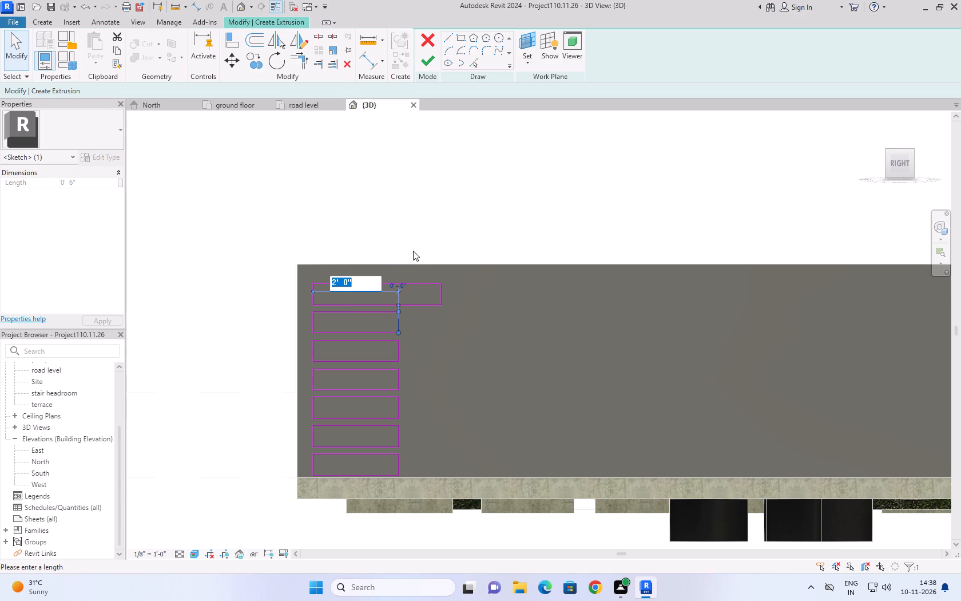
type("2'")
type("10''")
key("Return")
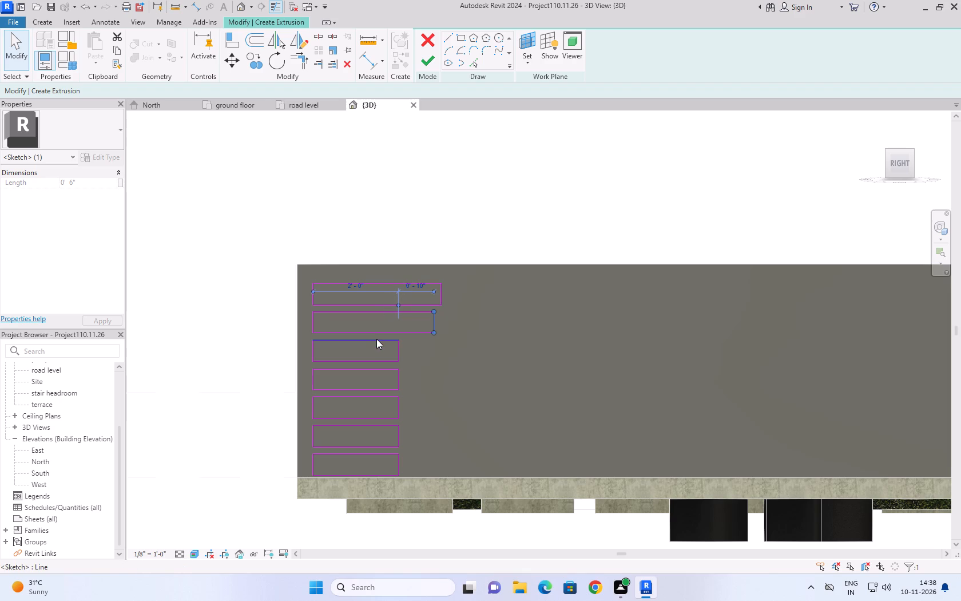
Widen the third rectangle from the top to 2'8" by moving its right edge.
left_click(397, 351)
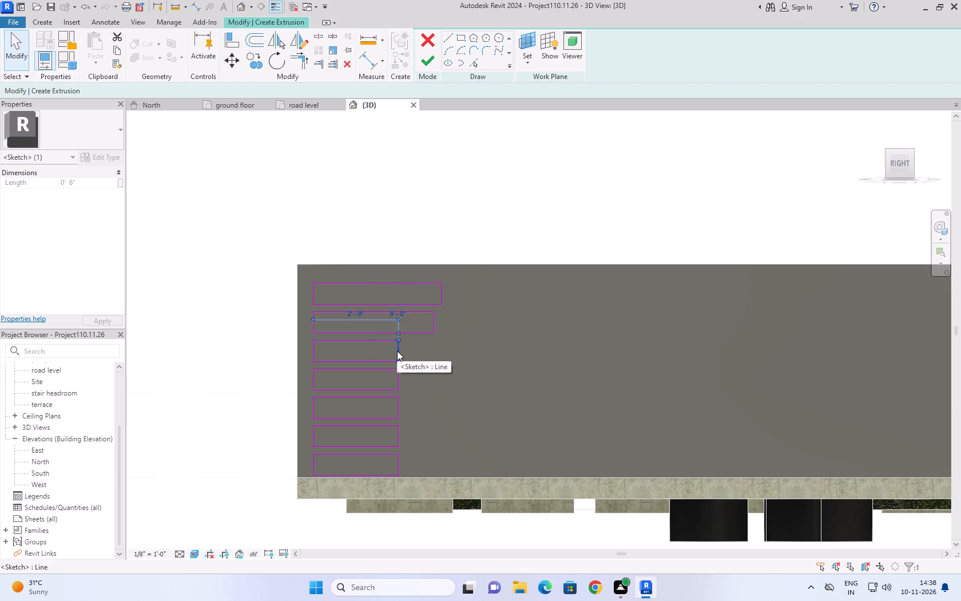
left_click(357, 314)
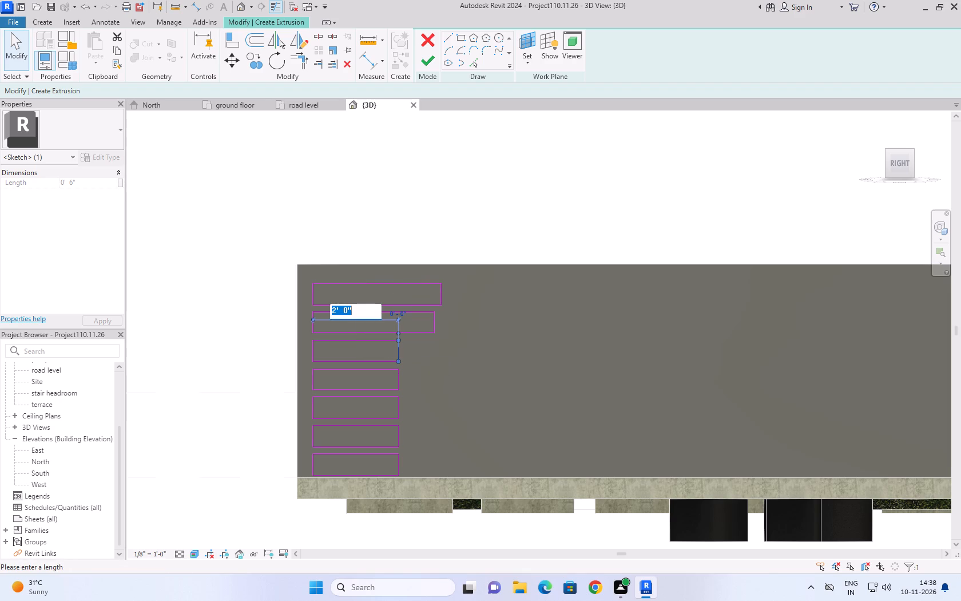
key("2")
key("apostrophe")
type("8''")
key("Return")
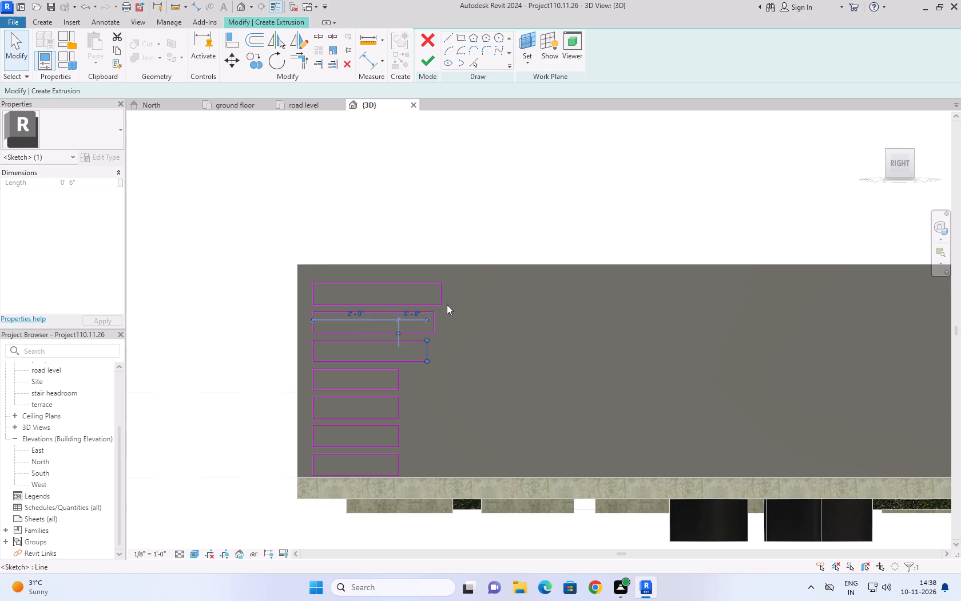
Widen the fourth rectangle from the top to 2'6" by moving its right edge.
left_click(372, 370)
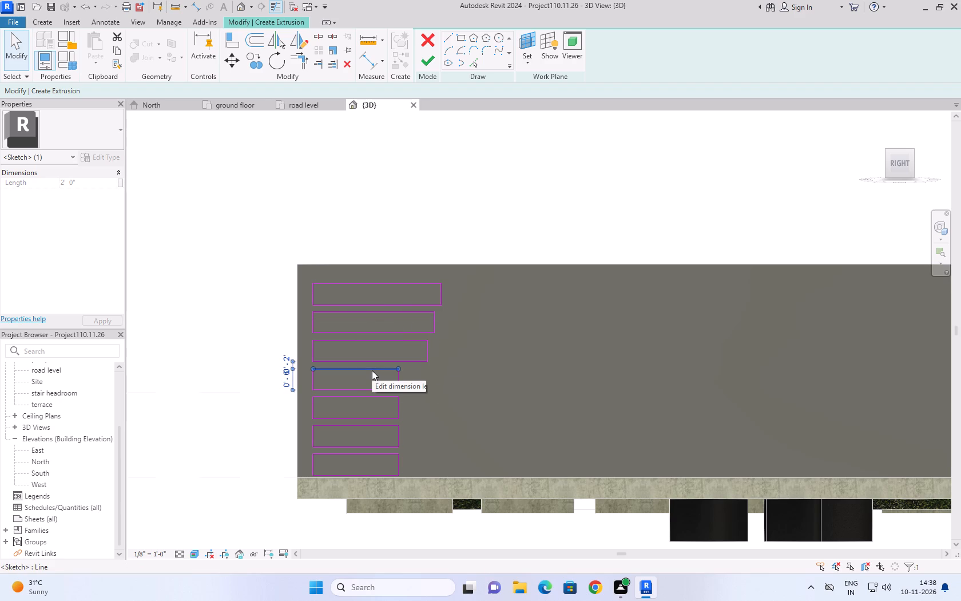
left_click(399, 385)
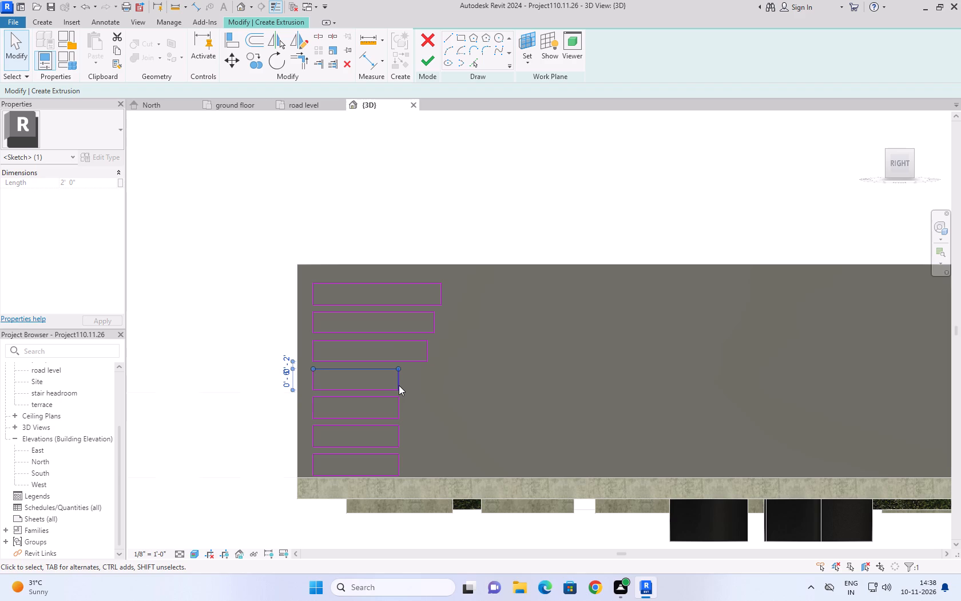
type("2'6''")
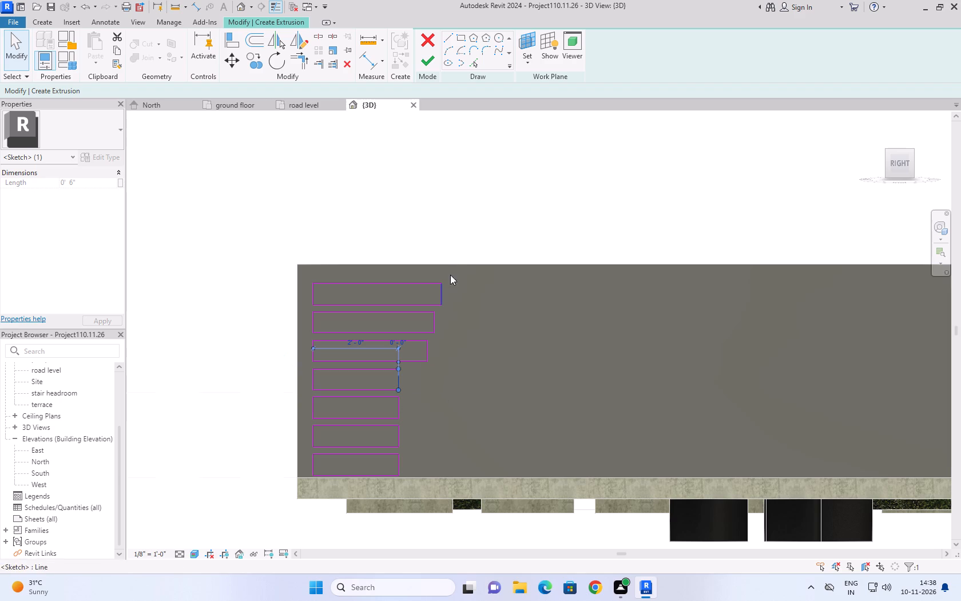
left_click(356, 344)
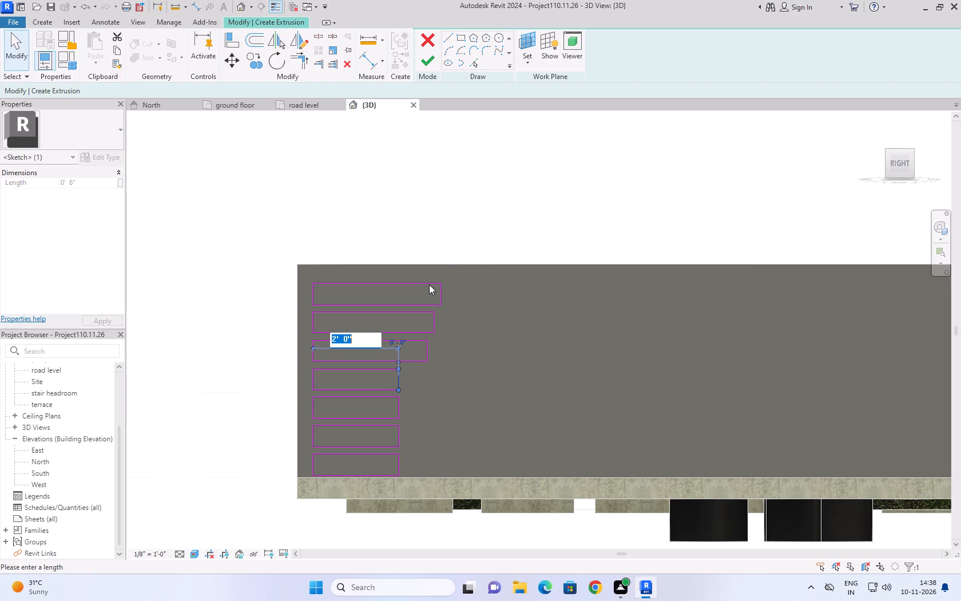
type("2'6''")
left_click(452, 204)
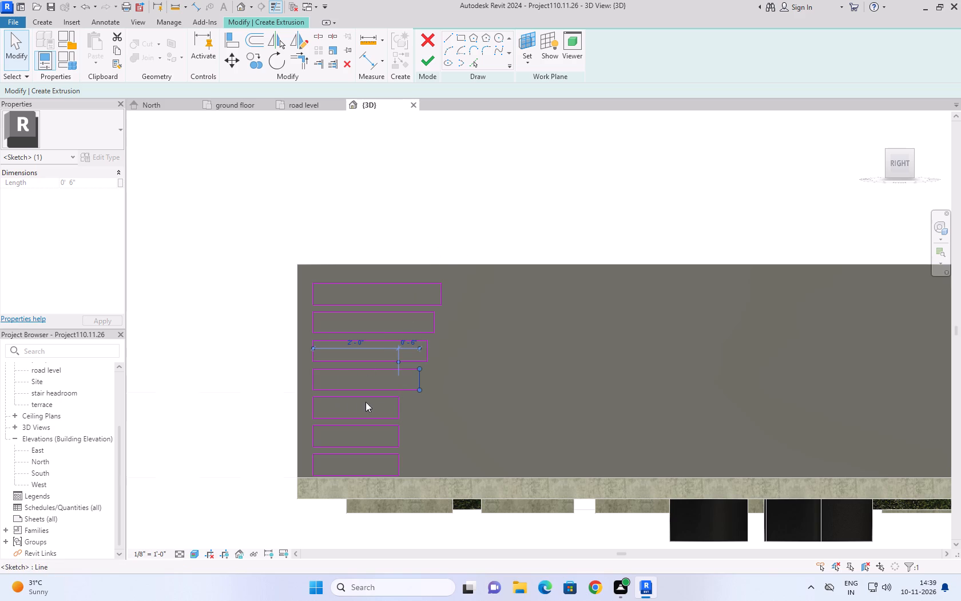
Widen the fifth rectangle from the top to 2'4" by moving its right edge.
left_click(402, 406)
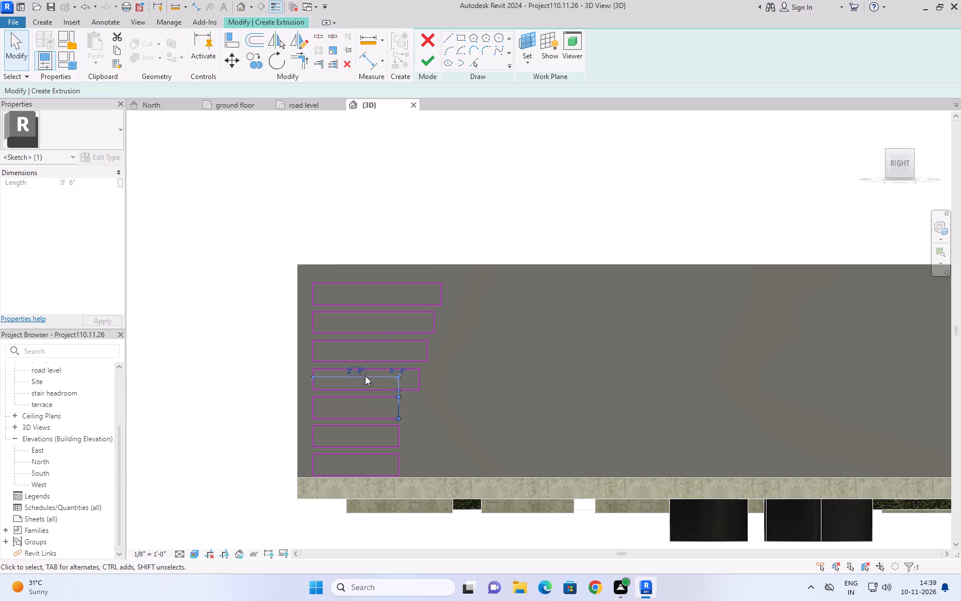
left_click(365, 375)
type("2'4''")
left_click(227, 407)
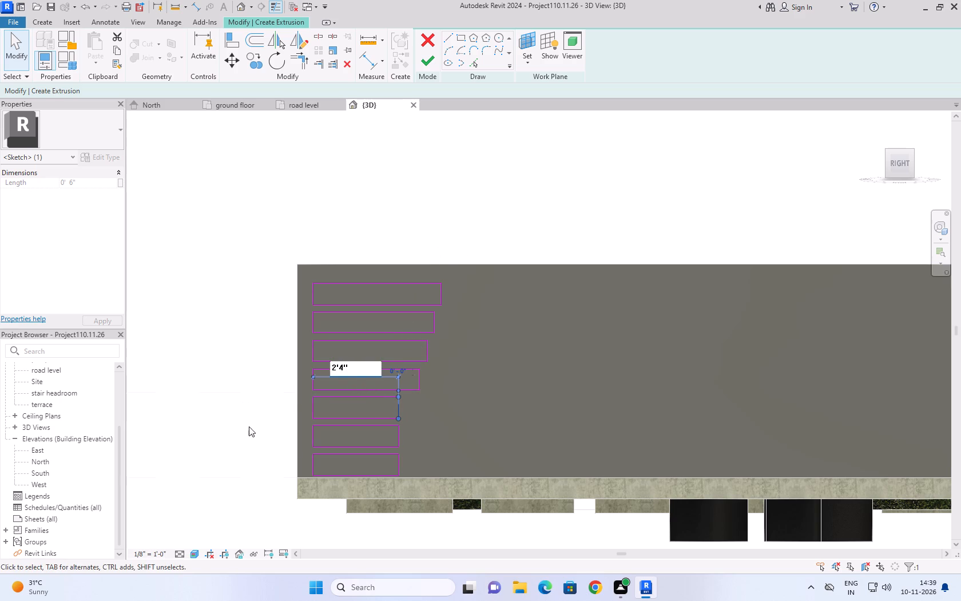
Widen the sixth rectangle from the top, just above the lowest one, to 2'2" by moving its right edge.
scroll(406, 457, "up", 4)
left_click(391, 422)
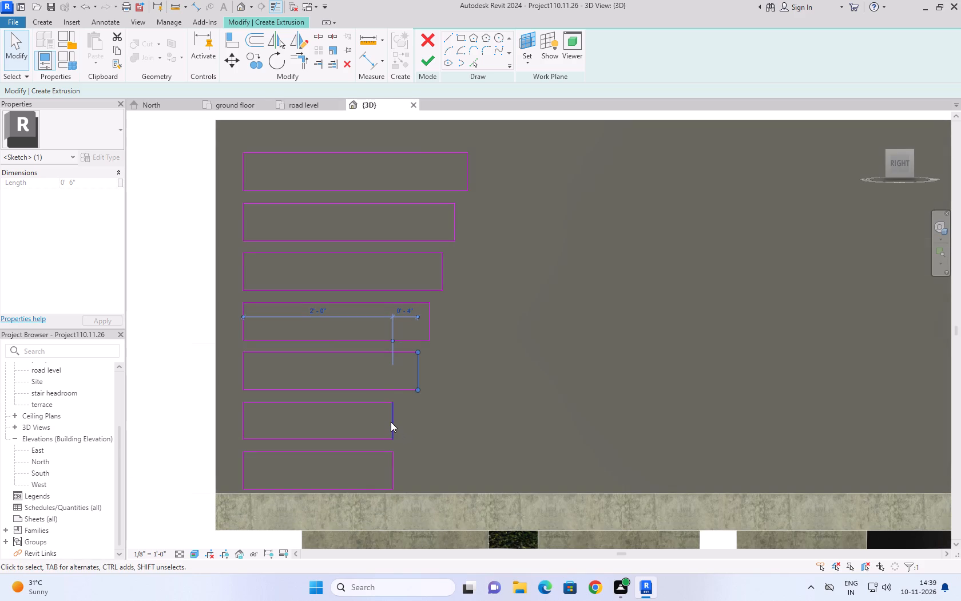
left_click(317, 374)
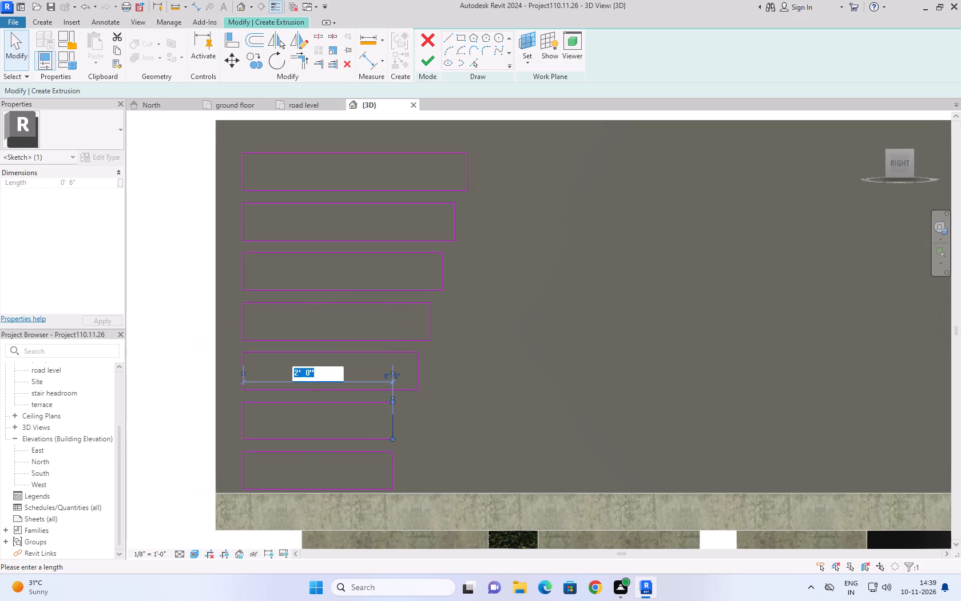
type("2'")
type("2''")
left_click(185, 415)
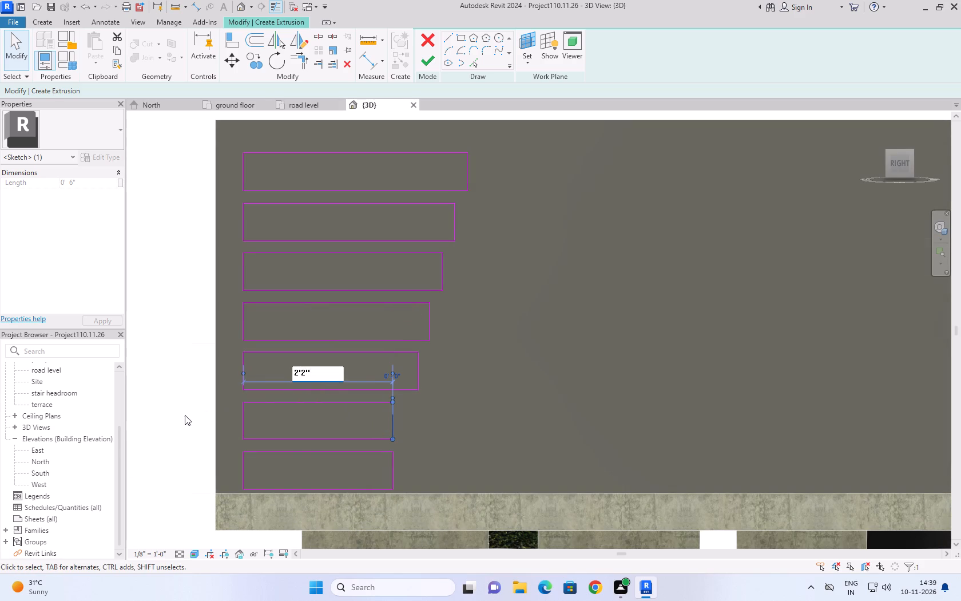
Check the stepped offsets at the right edges of the bottom, top and second rectangles.
left_click(391, 468)
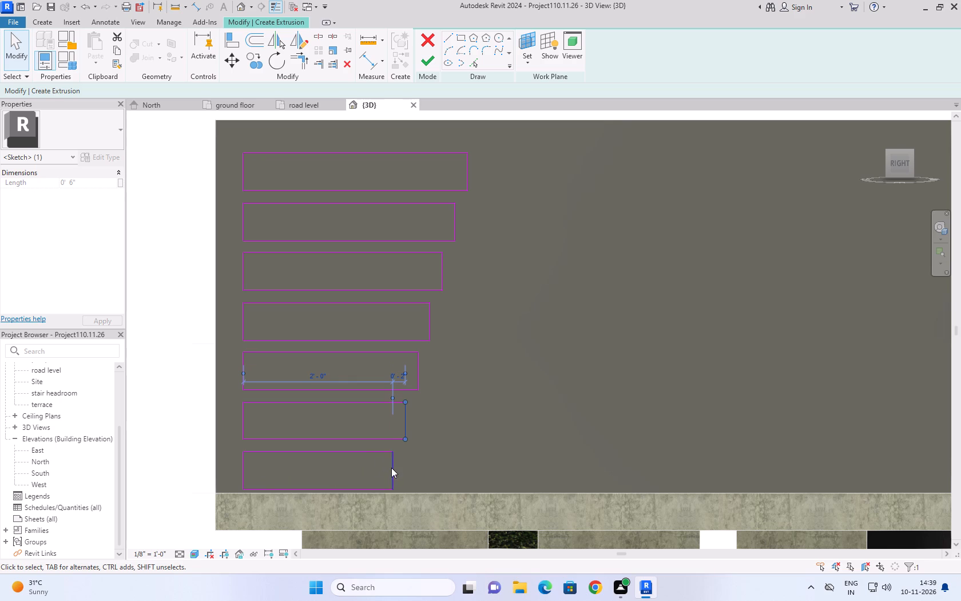
scroll(479, 404, "down", 3)
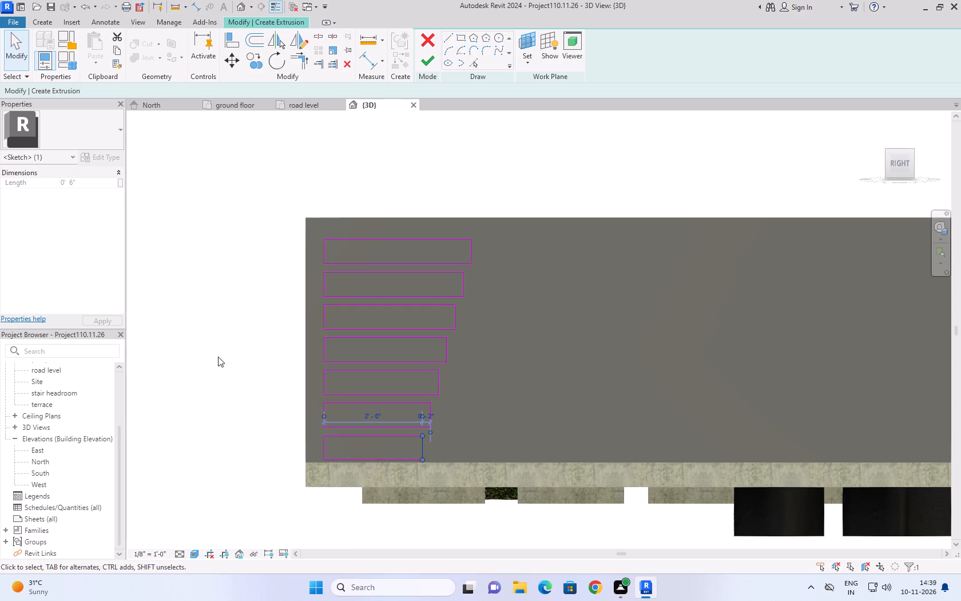
left_click(218, 355)
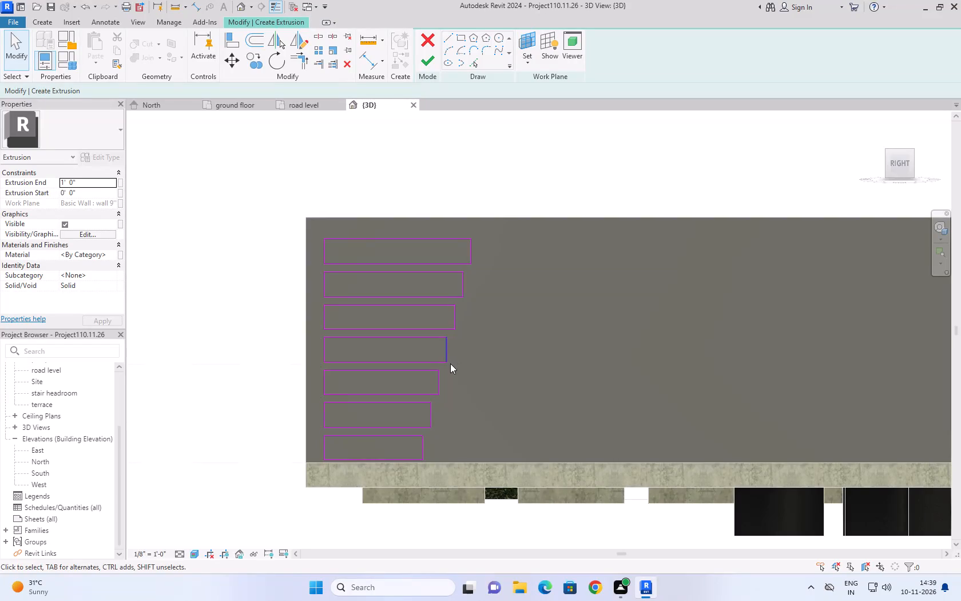
left_click(471, 251)
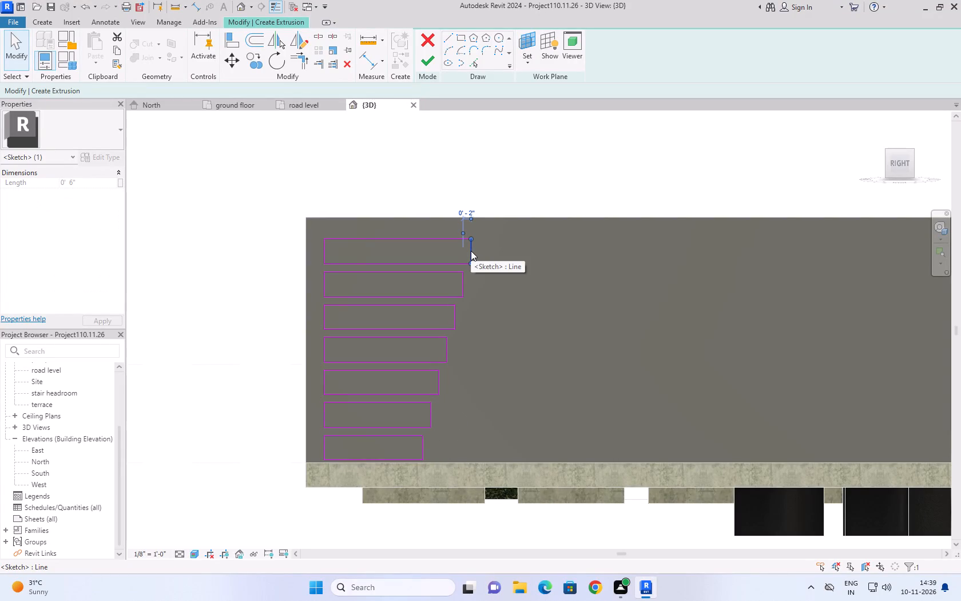
scroll(432, 251, "up", 3)
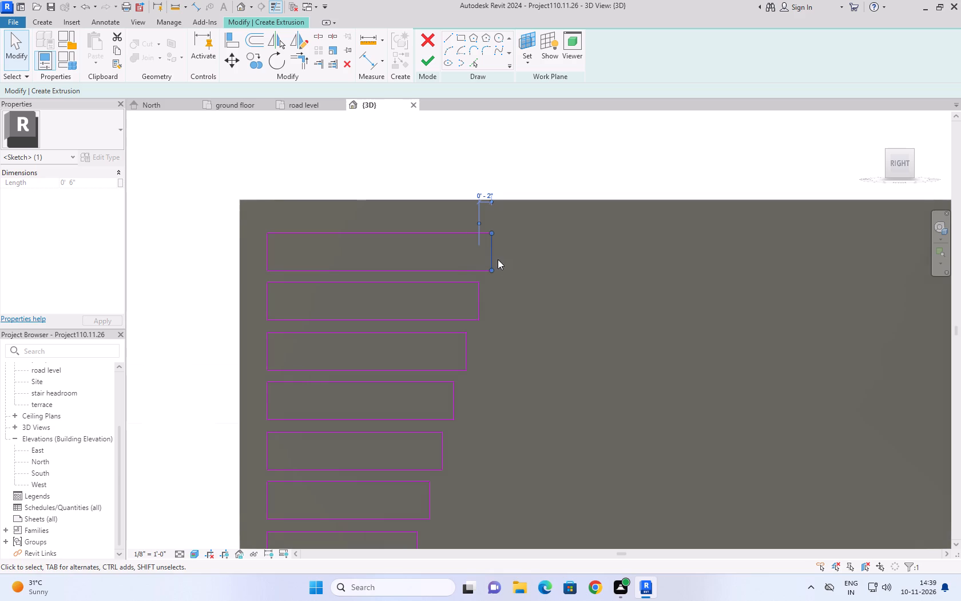
left_click(477, 296)
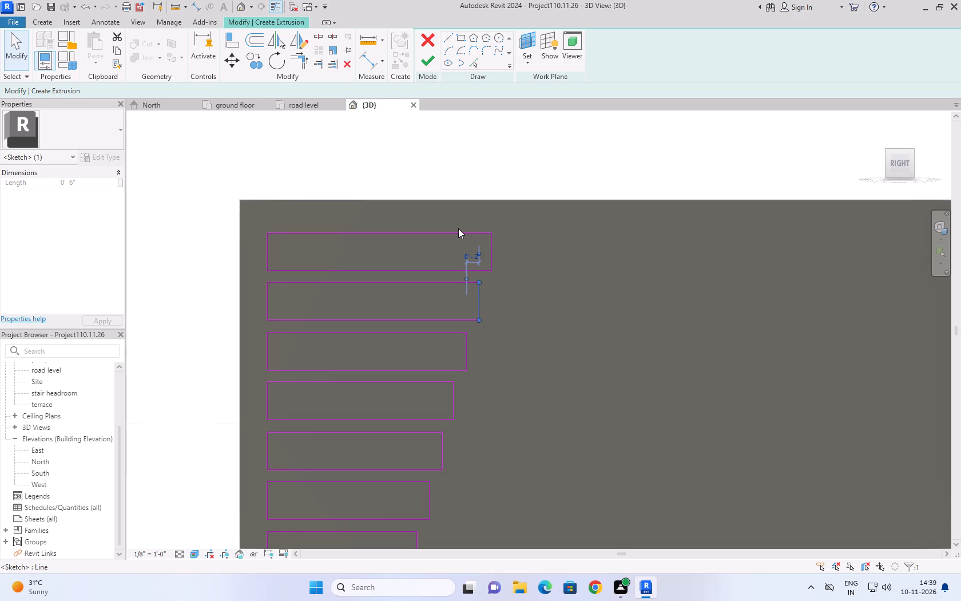
Check the edges of the top rectangle and the stepped offsets of the second and third rectangles' right edges.
left_click(459, 234)
left_click(462, 271)
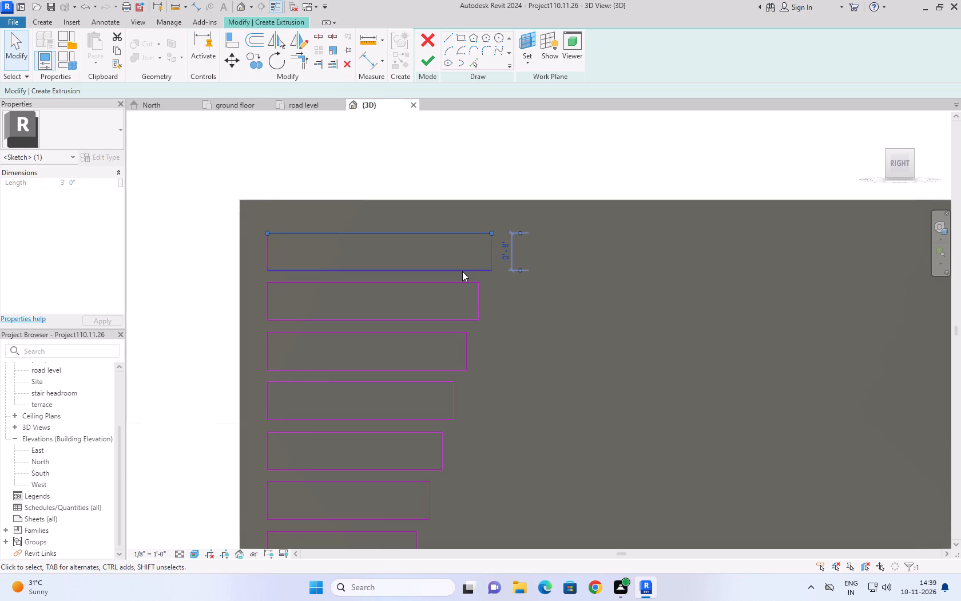
left_click(269, 251)
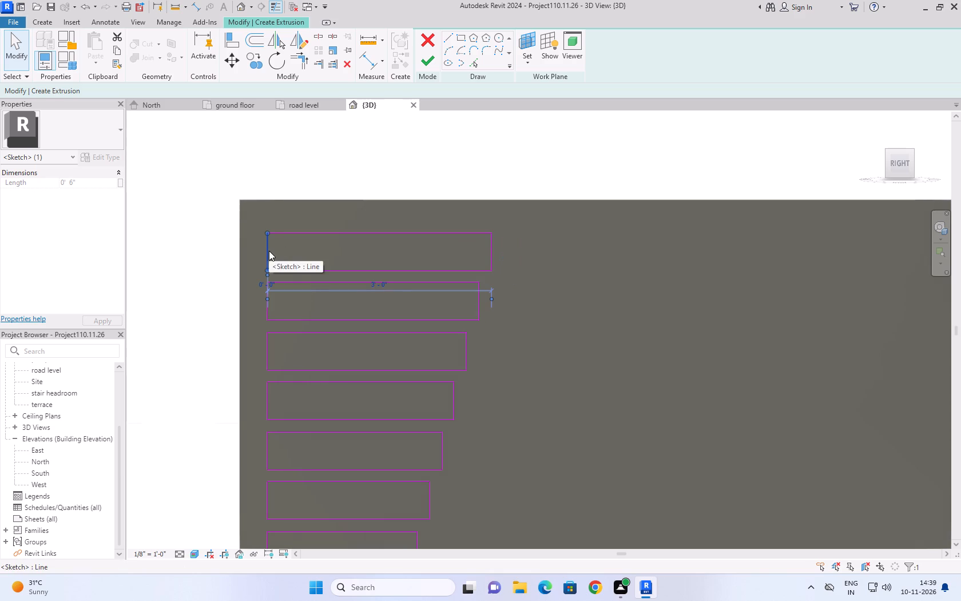
left_click(491, 240)
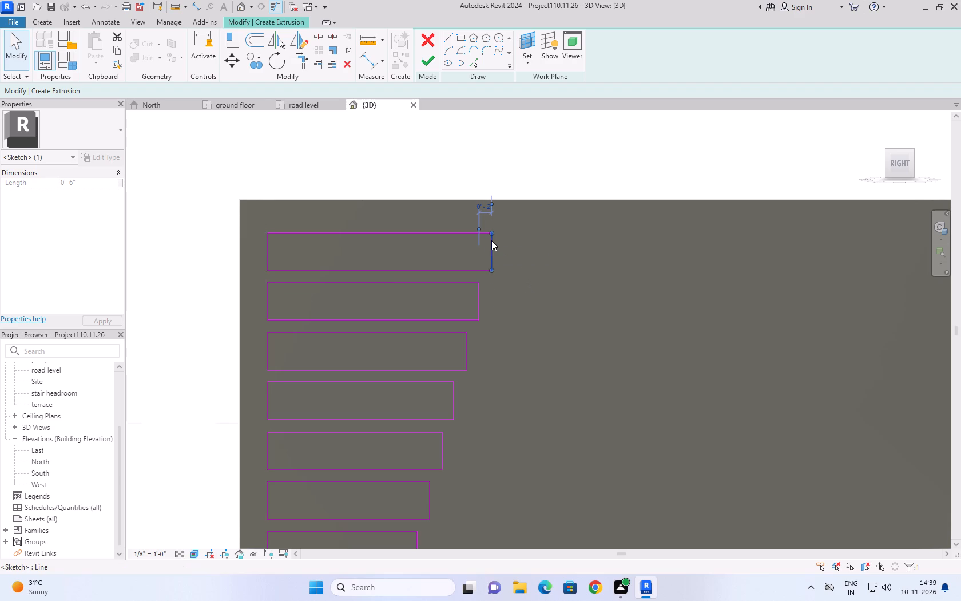
scroll(502, 236, "up", 4)
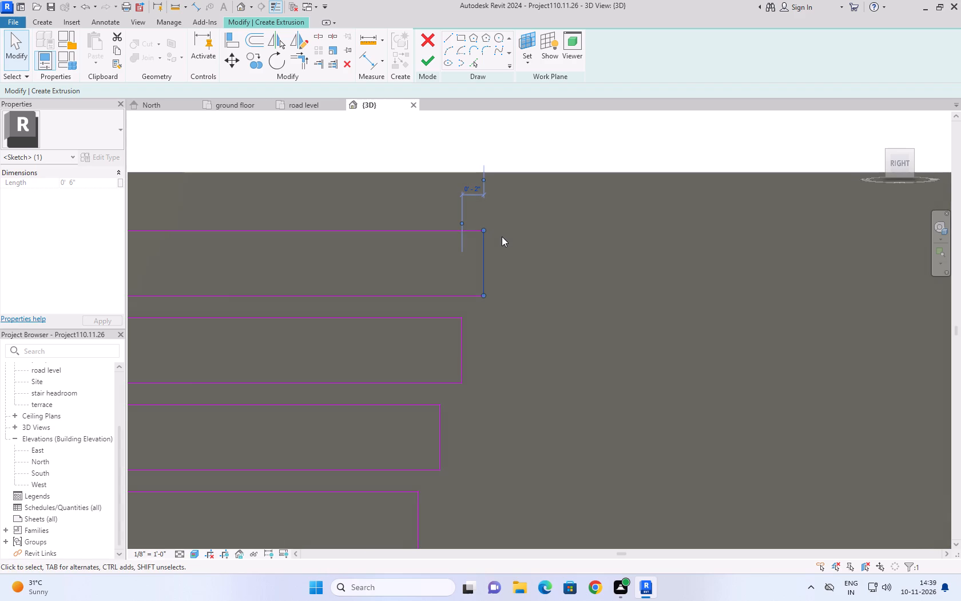
scroll(514, 307, "down", 3)
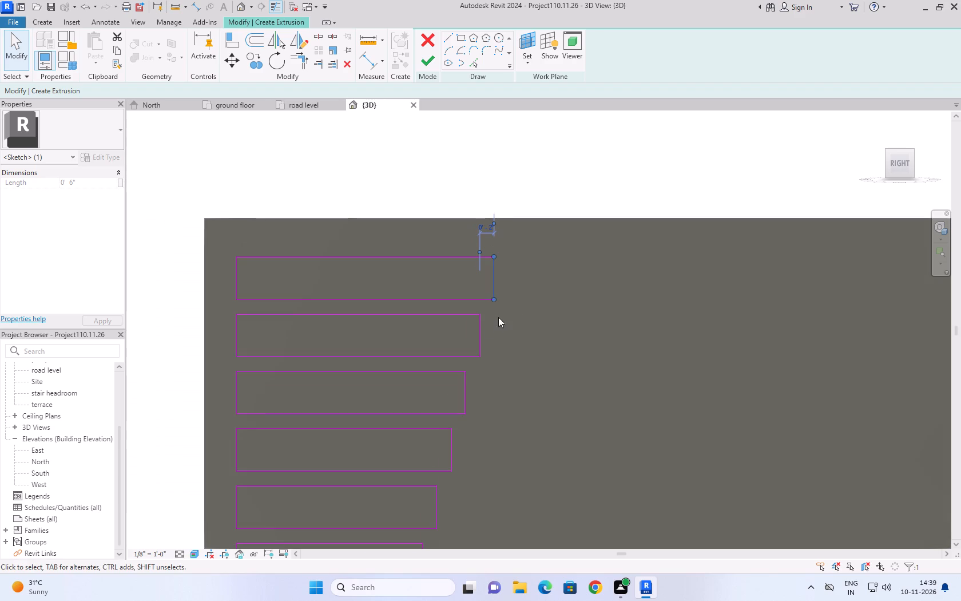
left_click(480, 336)
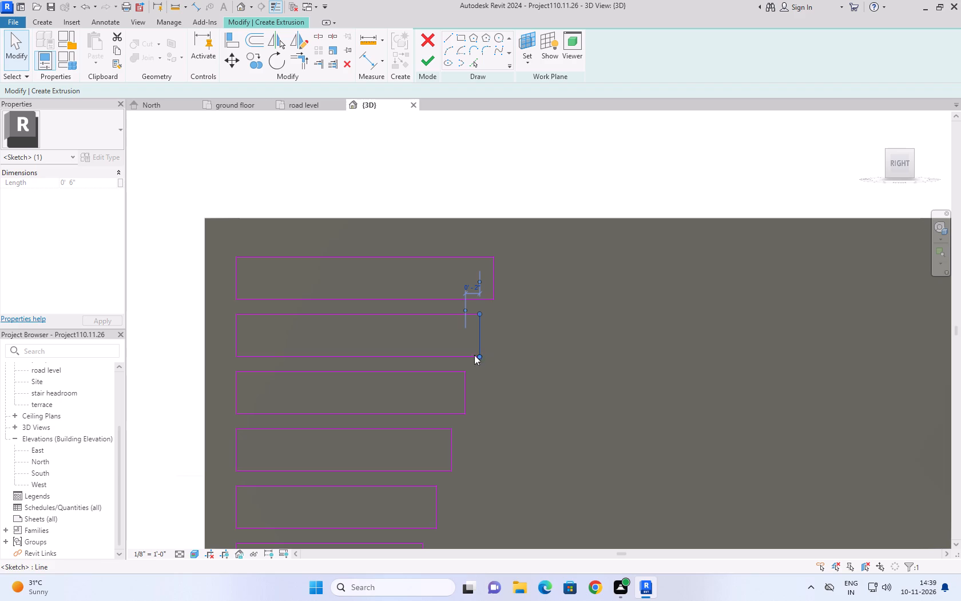
left_click(466, 393)
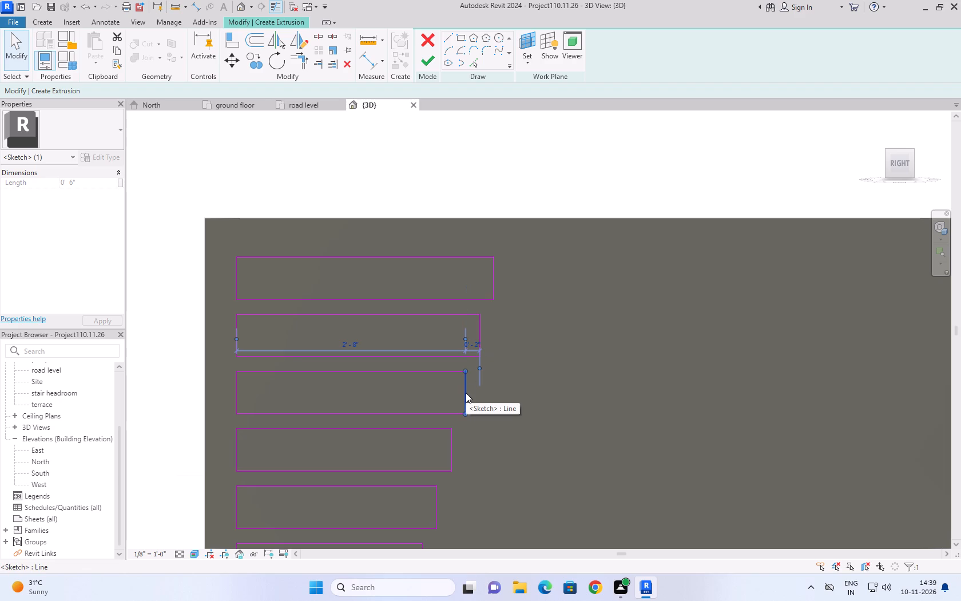
Widen the top rectangle by setting its right edge 6" beyond the second rectangle's right edge.
left_click(494, 273)
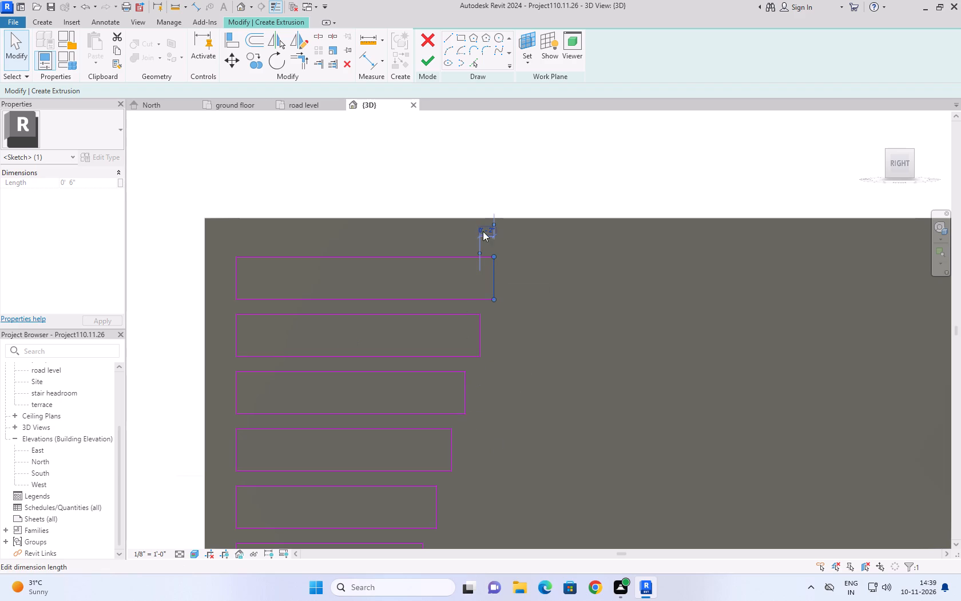
left_click(483, 231)
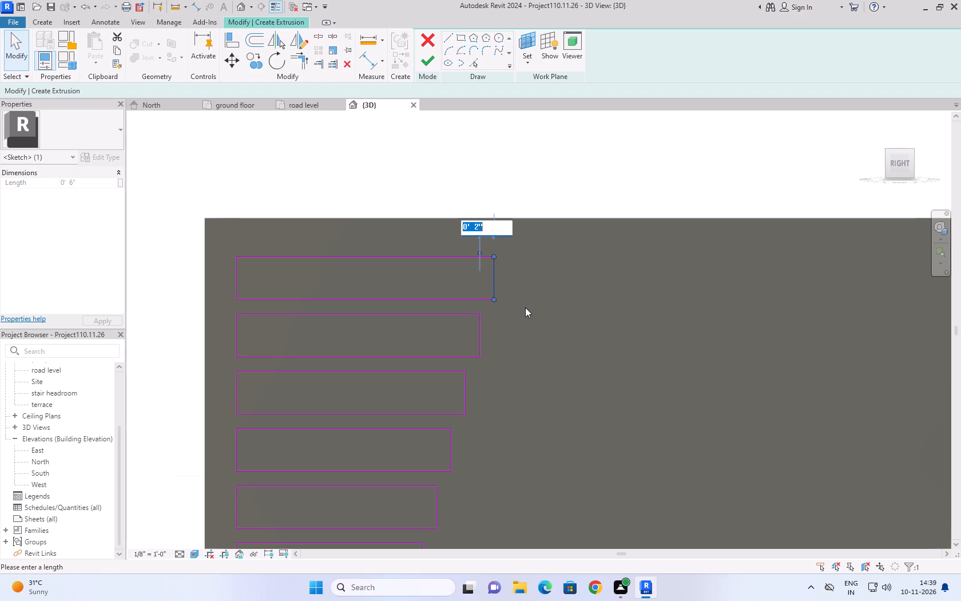
type("6''")
key("Return")
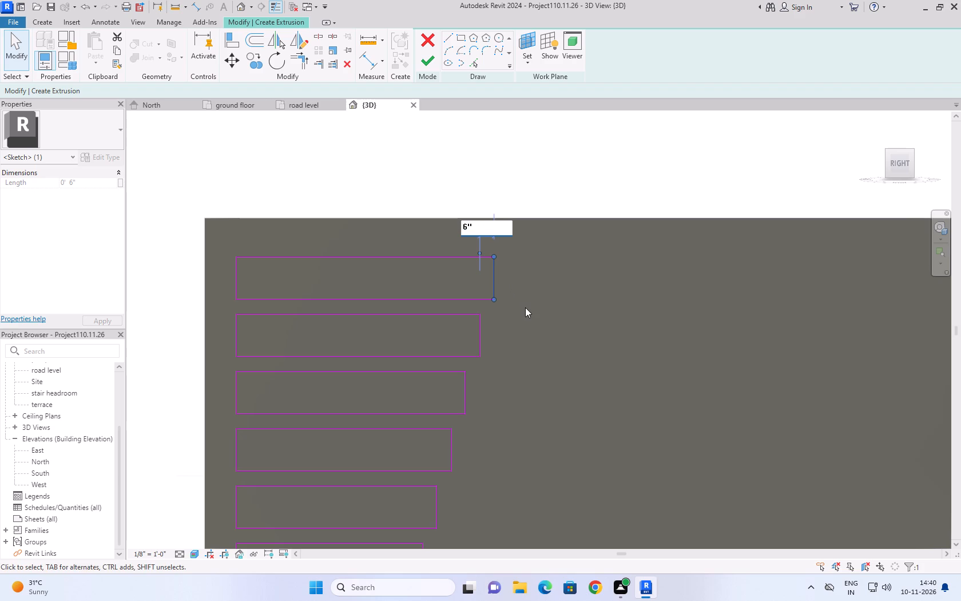
Widen the second rectangle from the top by setting its right edge 4" beyond the third rectangle's right edge.
left_click(480, 333)
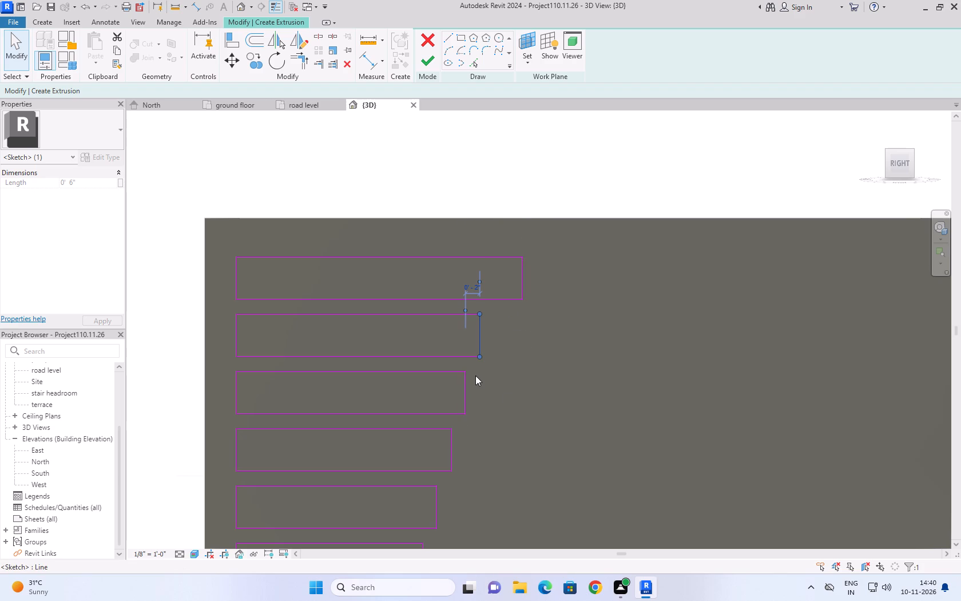
type("4''")
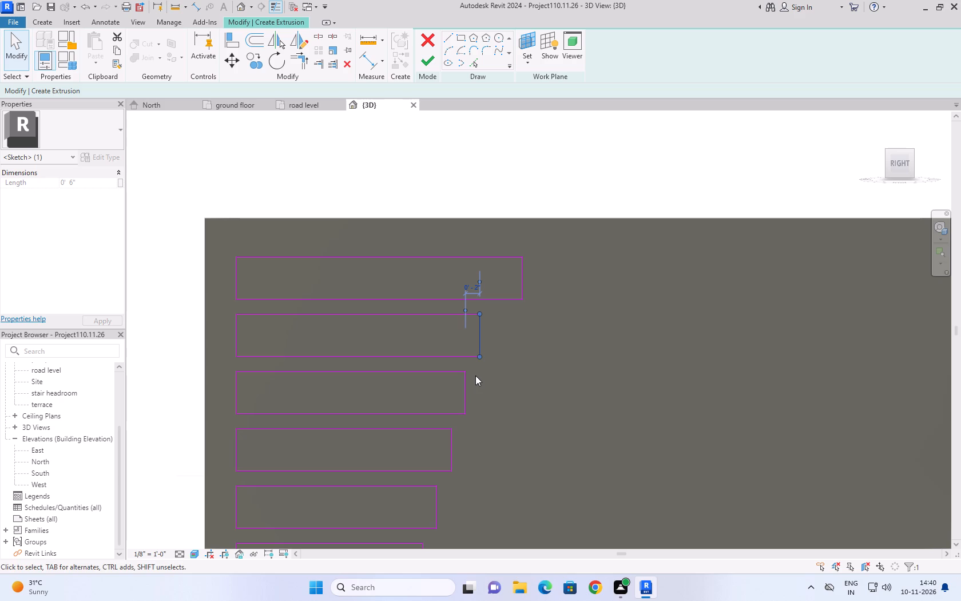
left_click(471, 283)
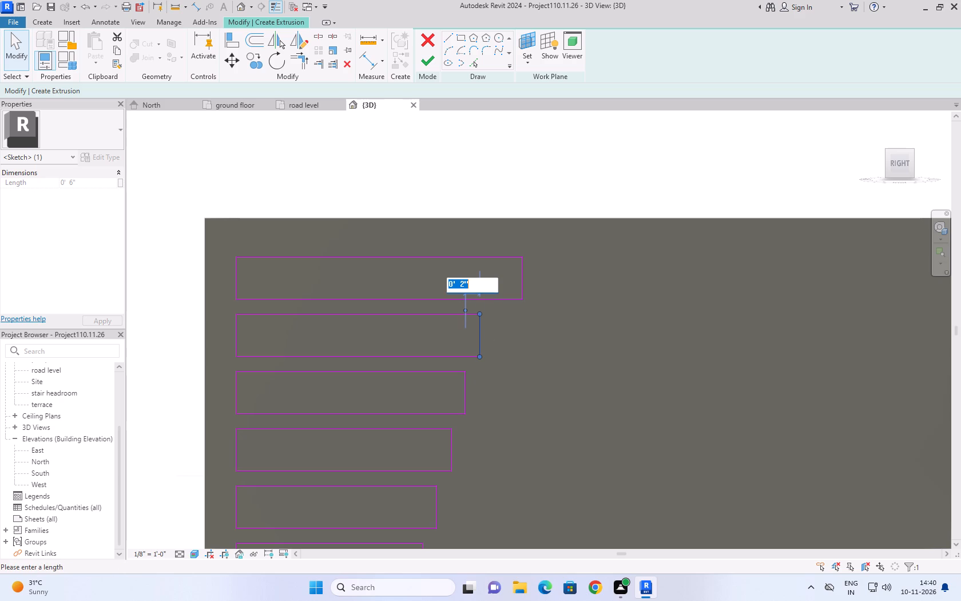
type("4''")
key("Return")
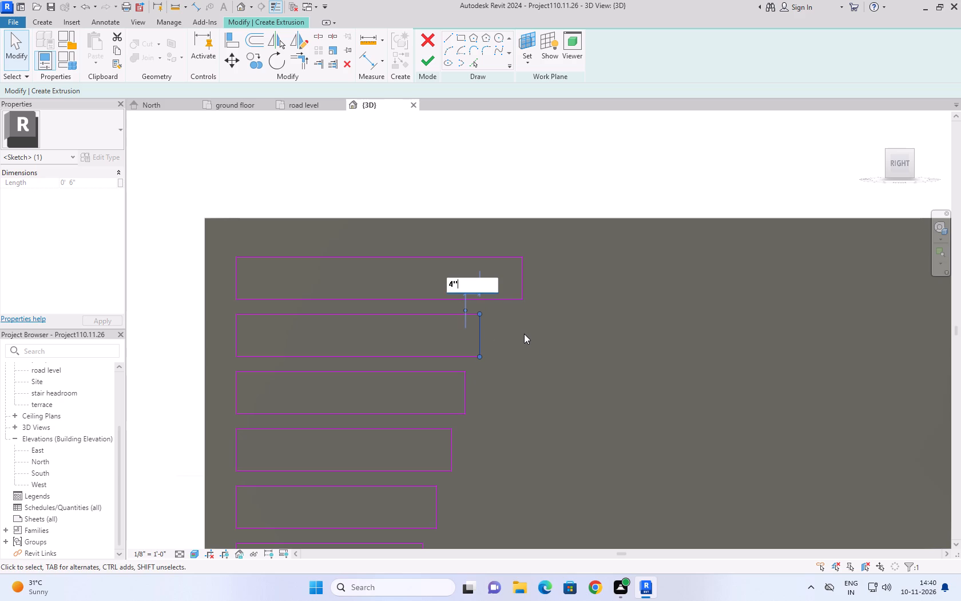
scroll(524, 334, "down", 3)
scroll(521, 416, "down", 2)
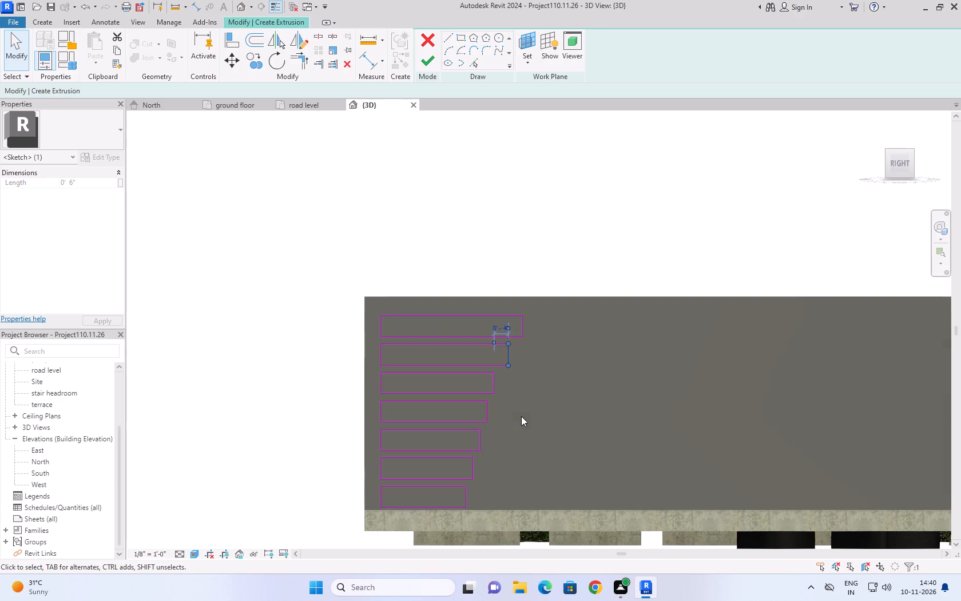
left_click(295, 405)
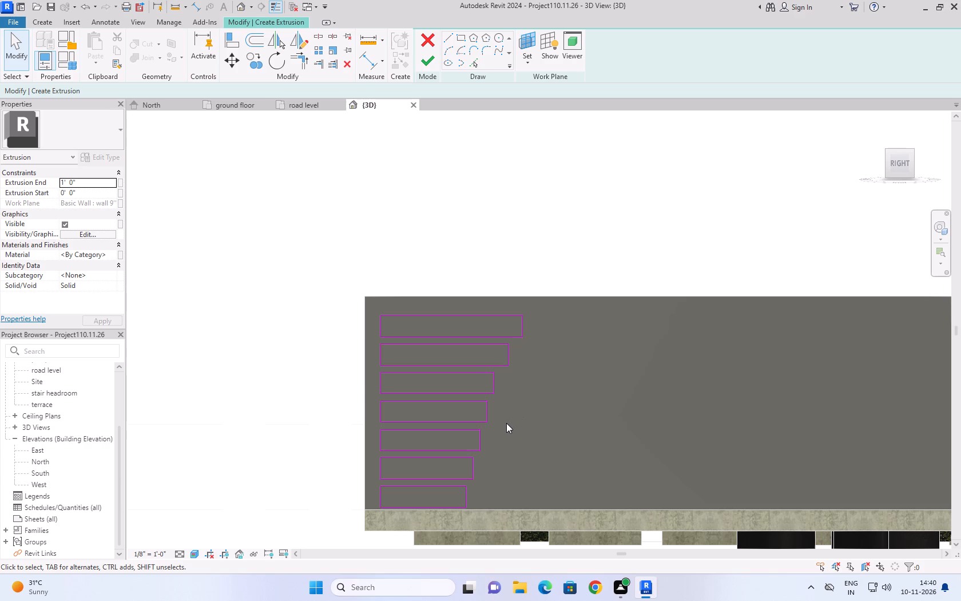
Check the stepped offsets between the right edges of the top three rectangles and the overall taper of the stack.
scroll(496, 421, "up", 4)
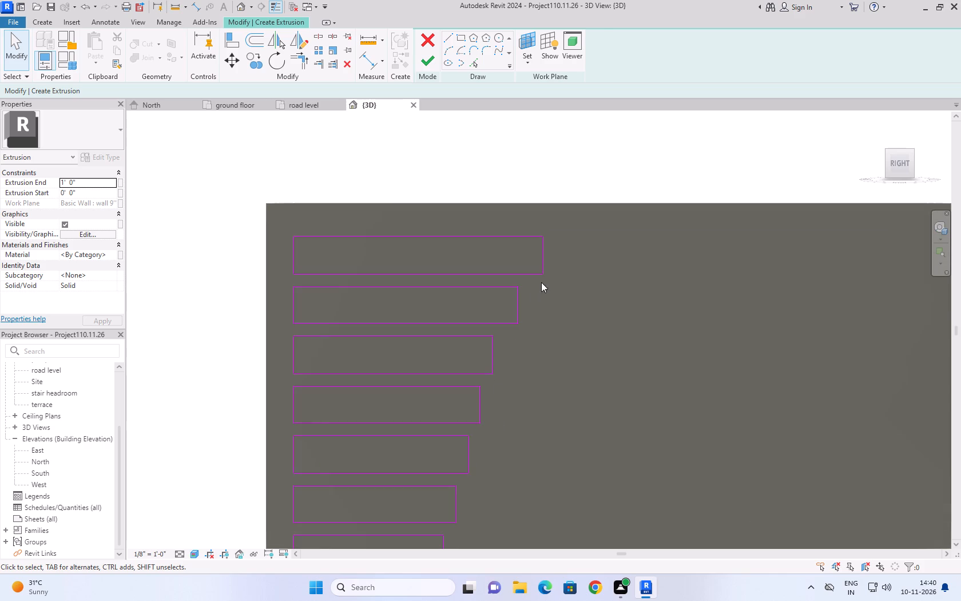
left_click(541, 256)
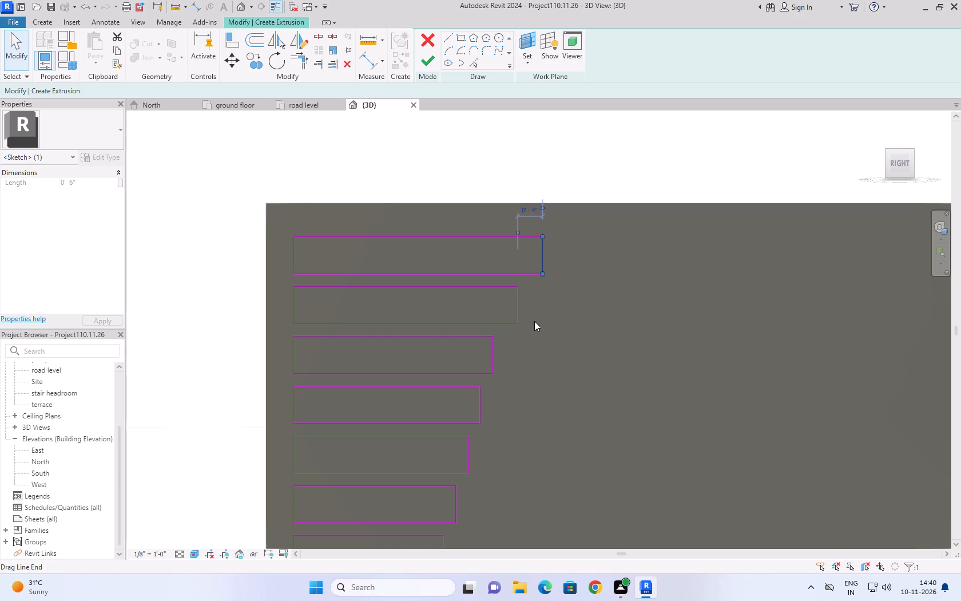
left_click(518, 301)
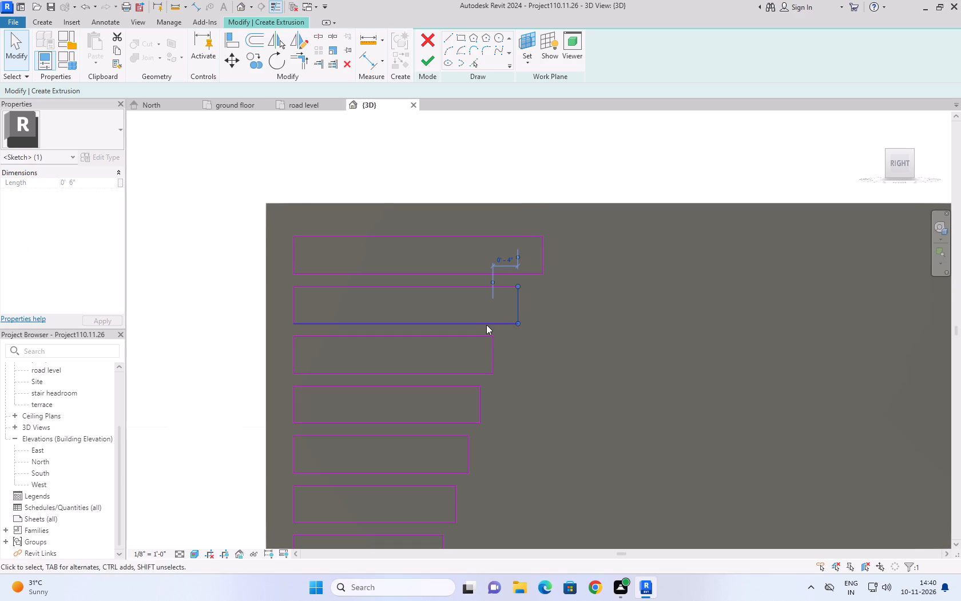
left_click(493, 361)
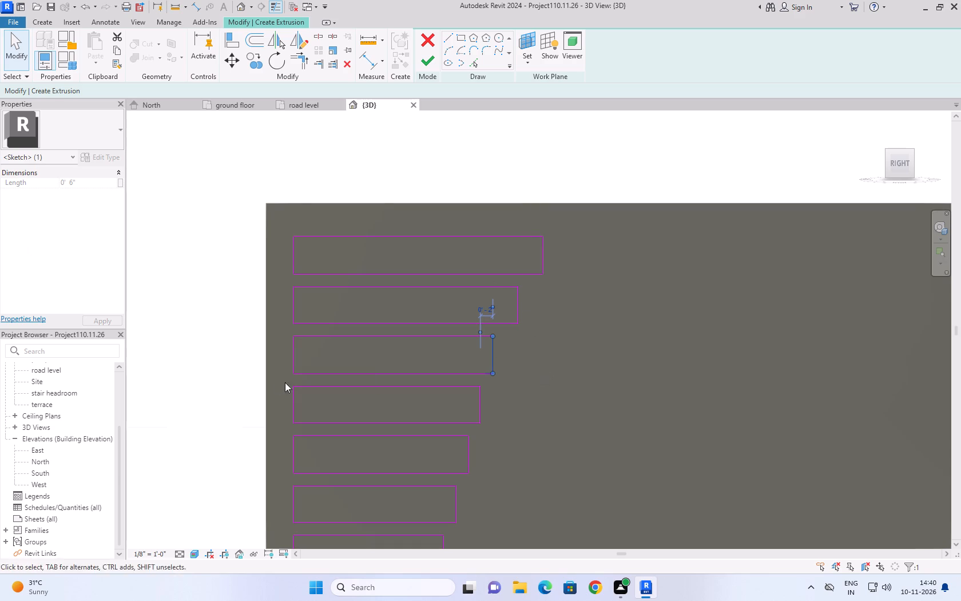
left_click(220, 262)
scroll(220, 262, "up", 4)
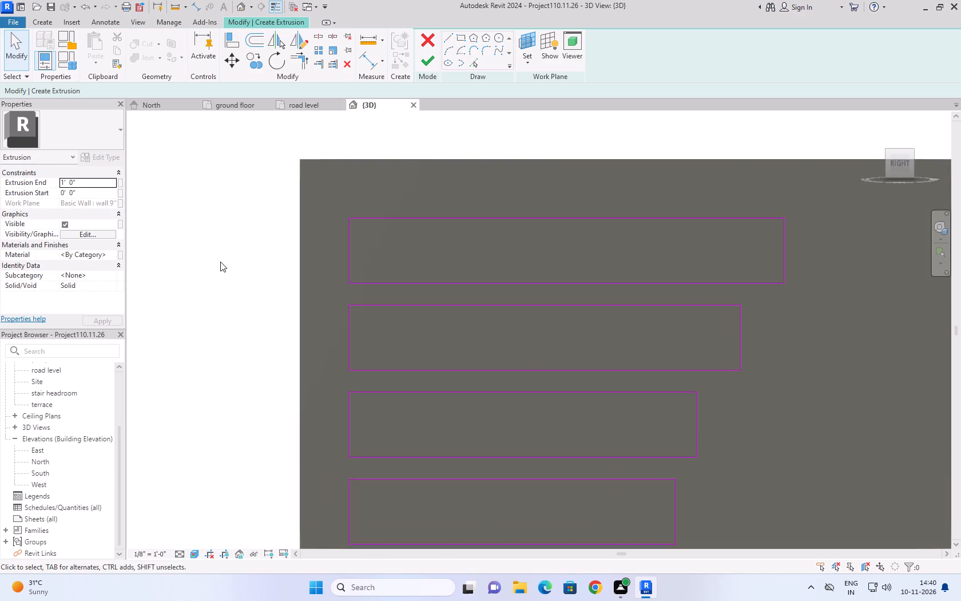
scroll(220, 262, "down", 5)
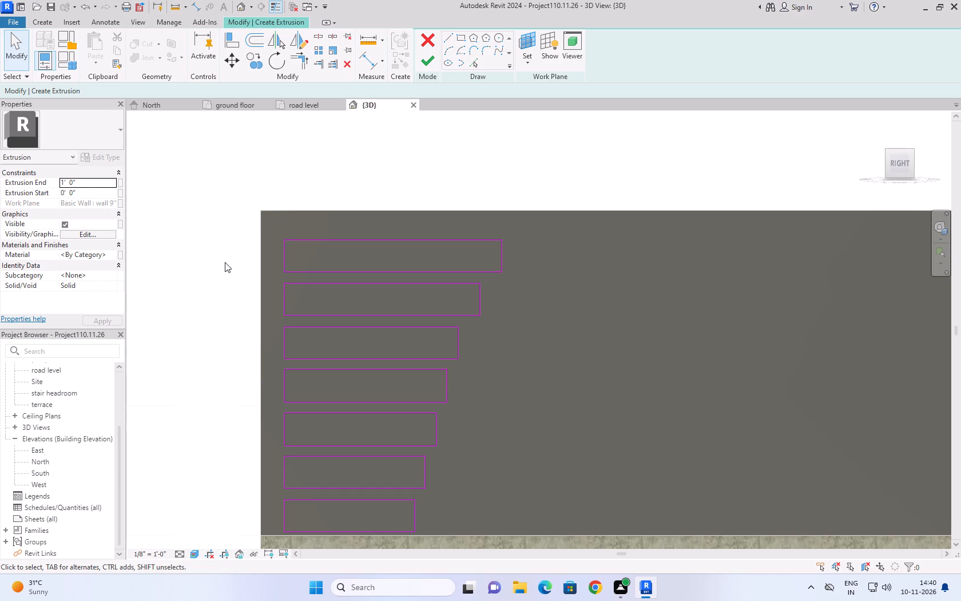
scroll(335, 304, "down", 3)
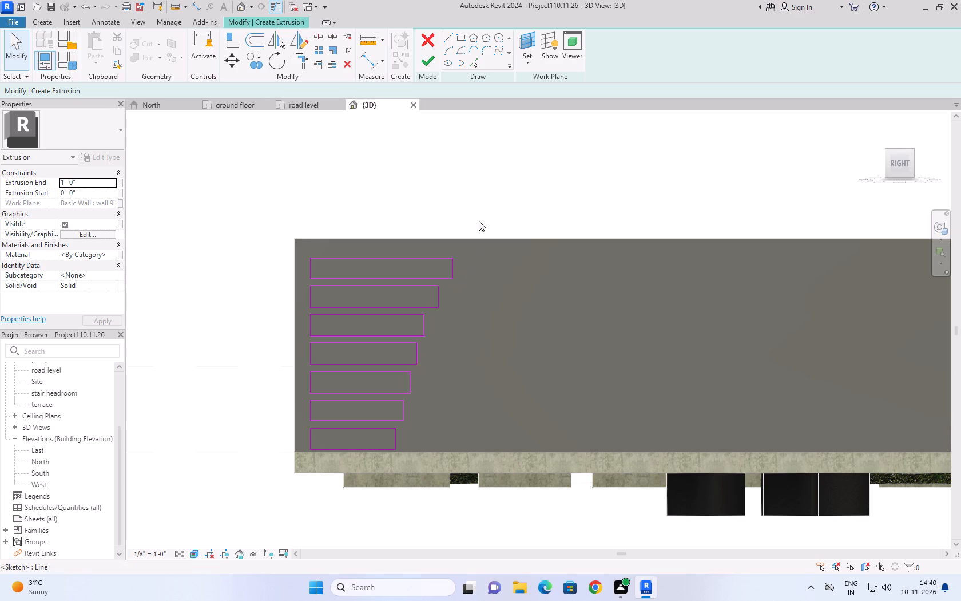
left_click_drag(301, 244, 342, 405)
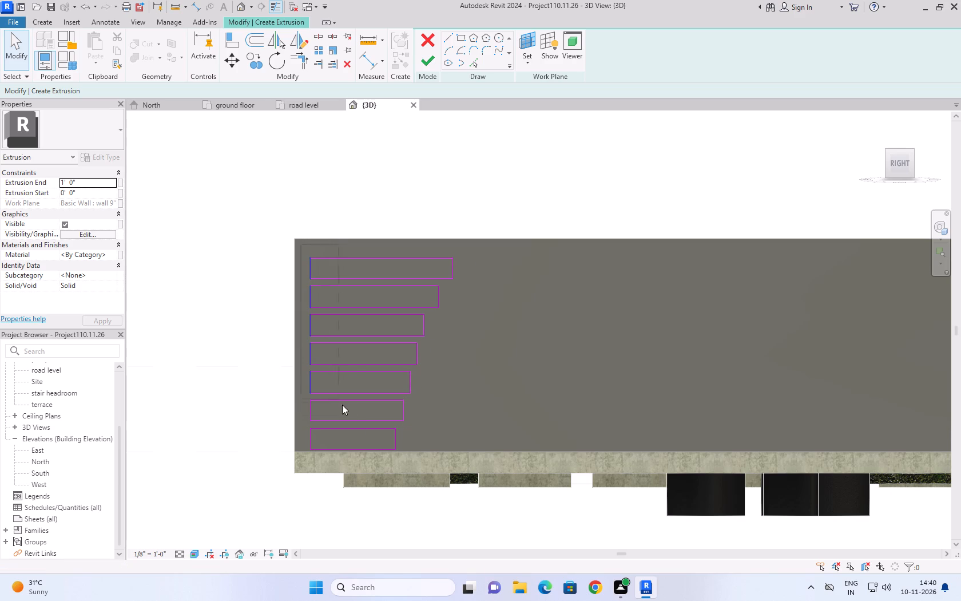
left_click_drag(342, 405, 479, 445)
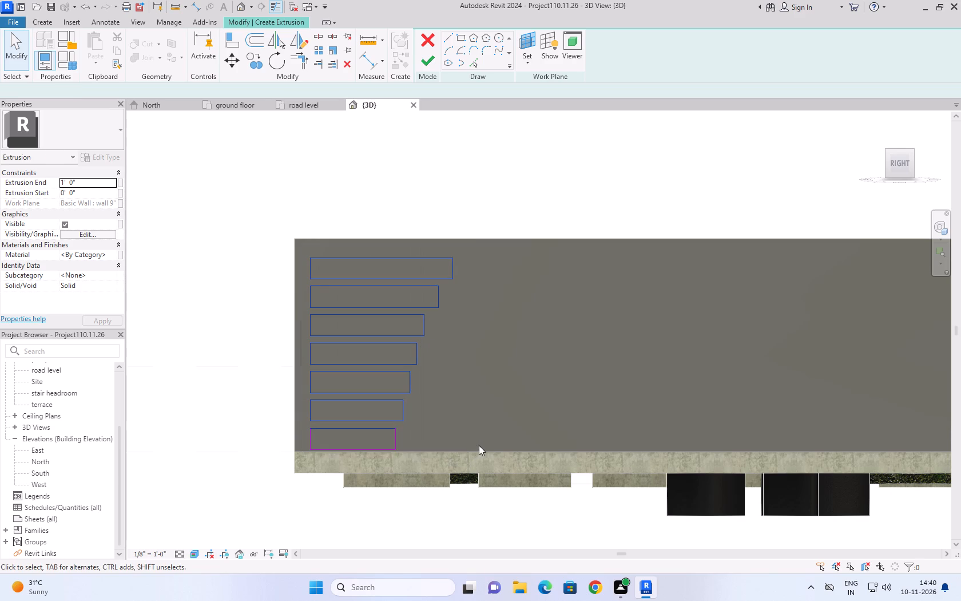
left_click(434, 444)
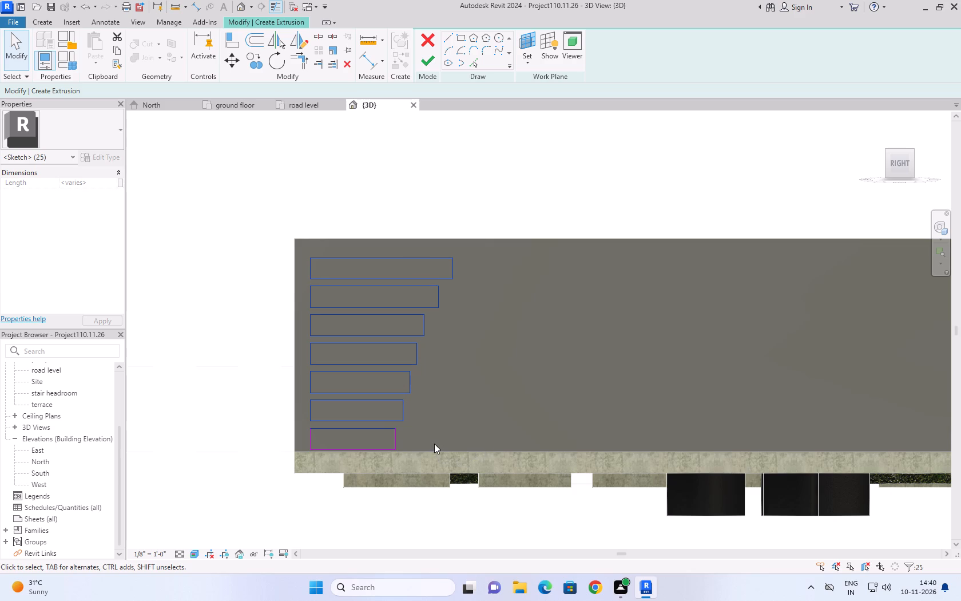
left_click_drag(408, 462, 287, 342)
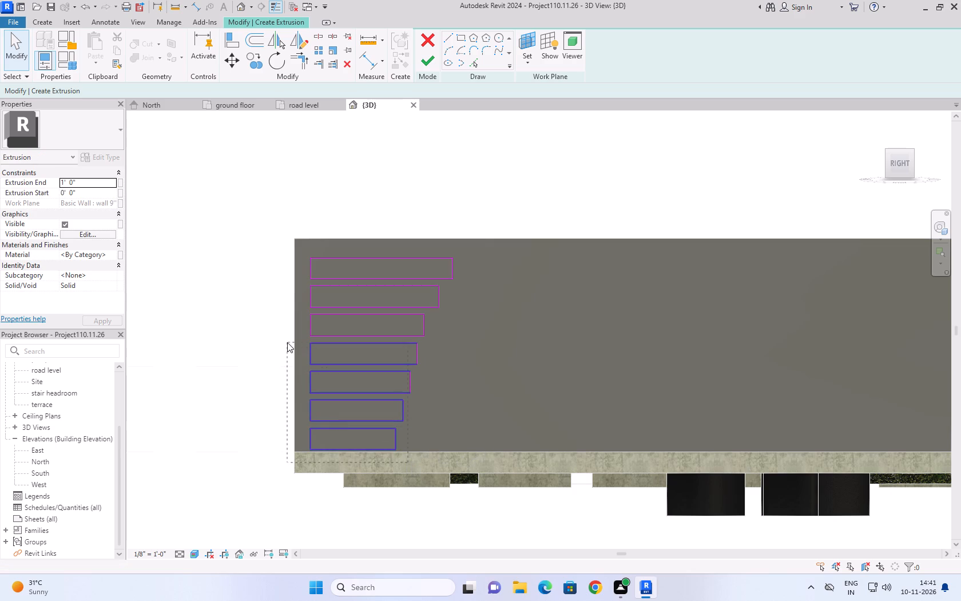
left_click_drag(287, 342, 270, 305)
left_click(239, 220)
Mirror a copy of all seven stacked rectangles about a vertical axis drawn on the wall face beyond their stepped right ends.
left_click_drag(244, 204, 389, 437)
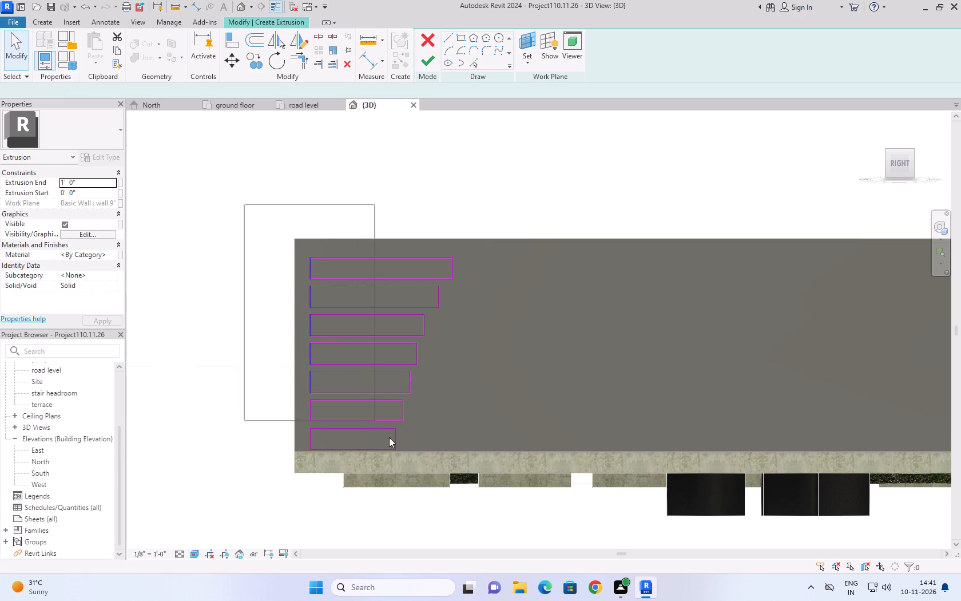
left_click_drag(389, 437, 519, 466)
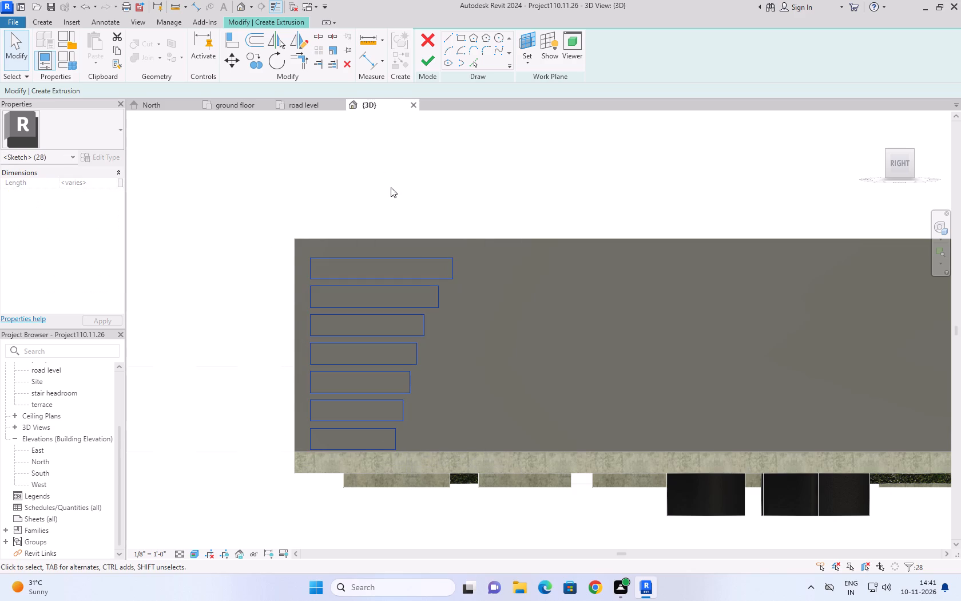
left_click(301, 43)
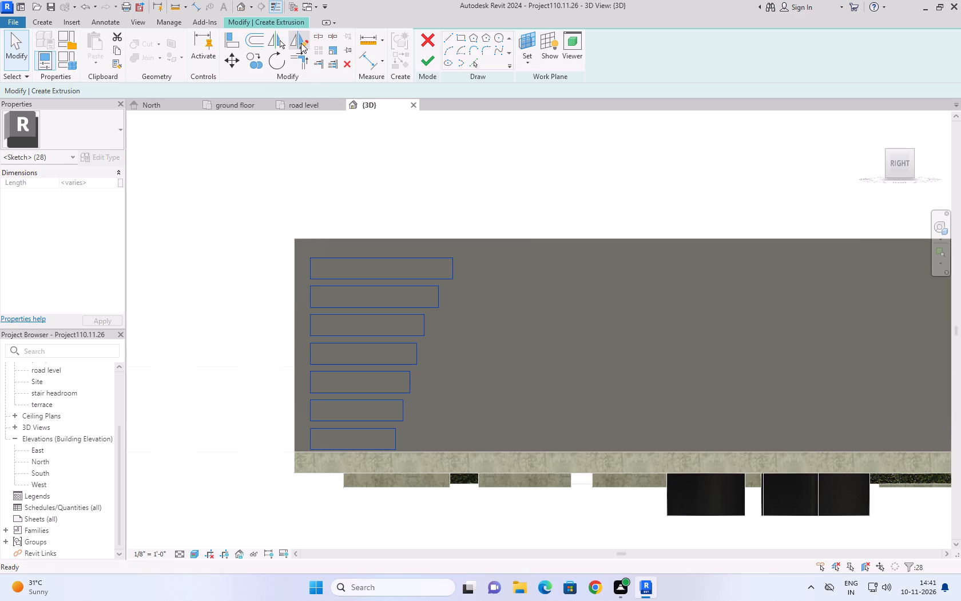
left_click(524, 257)
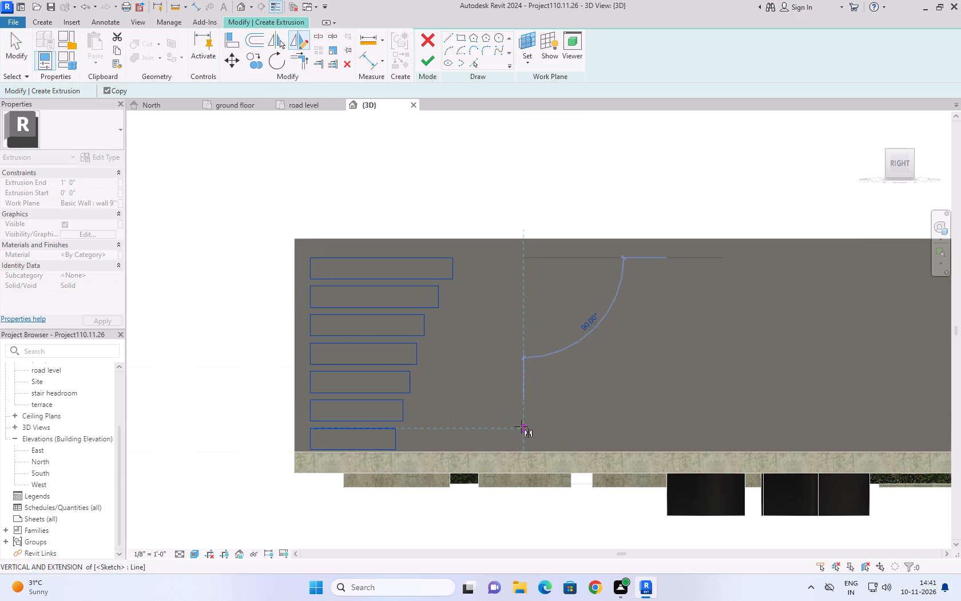
left_click(521, 426)
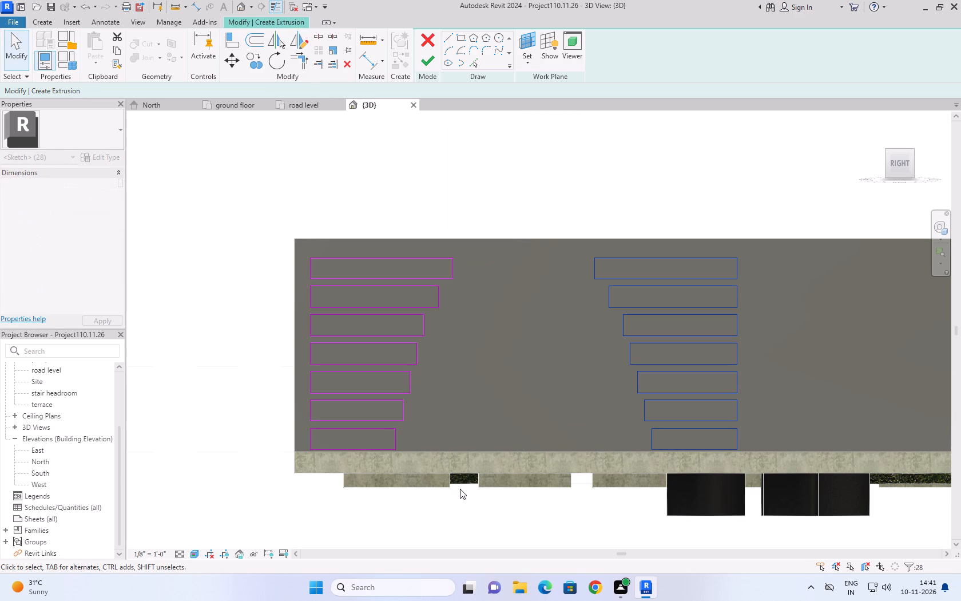
left_click(195, 308)
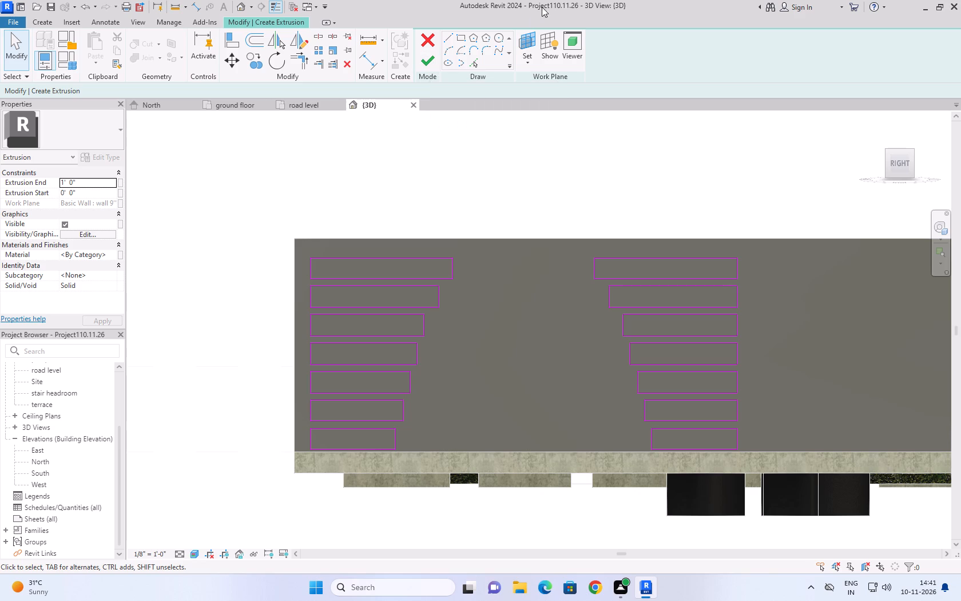
Sketch an upright rectangle about 7 7/8" wide and 2'-4 5/8" tall on the wall face between the two stacks.
left_click(466, 38)
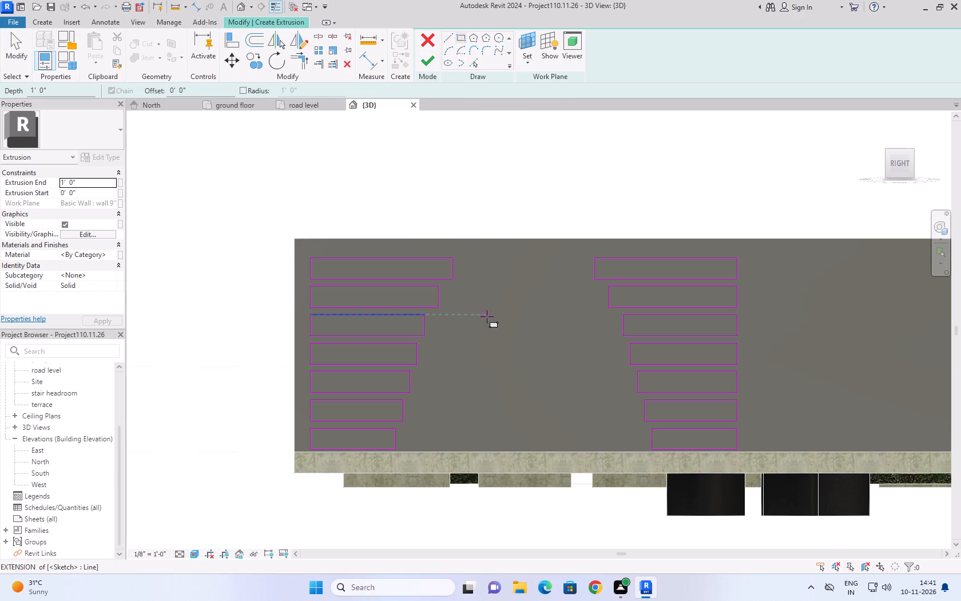
left_click(474, 306)
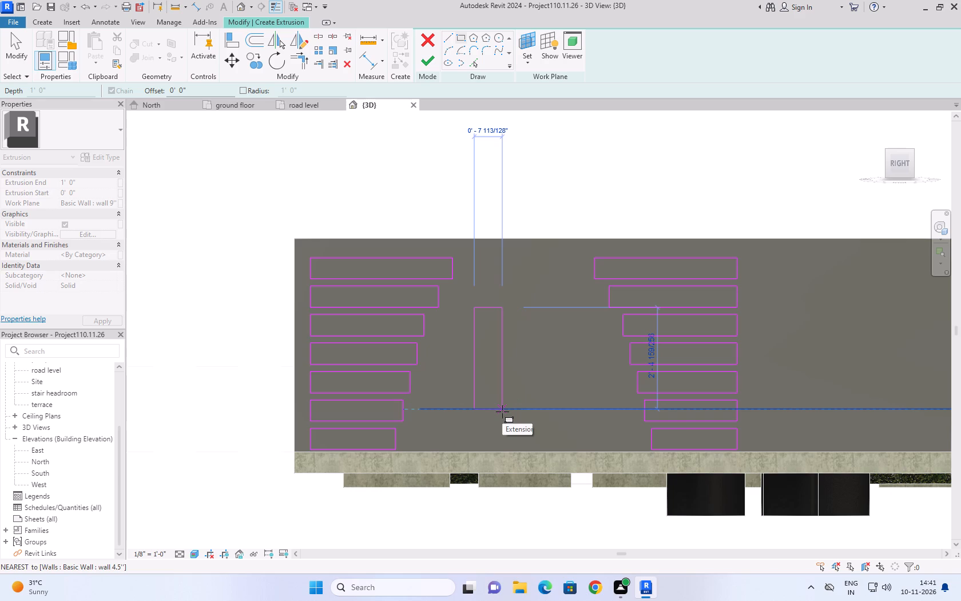
left_click(502, 412)
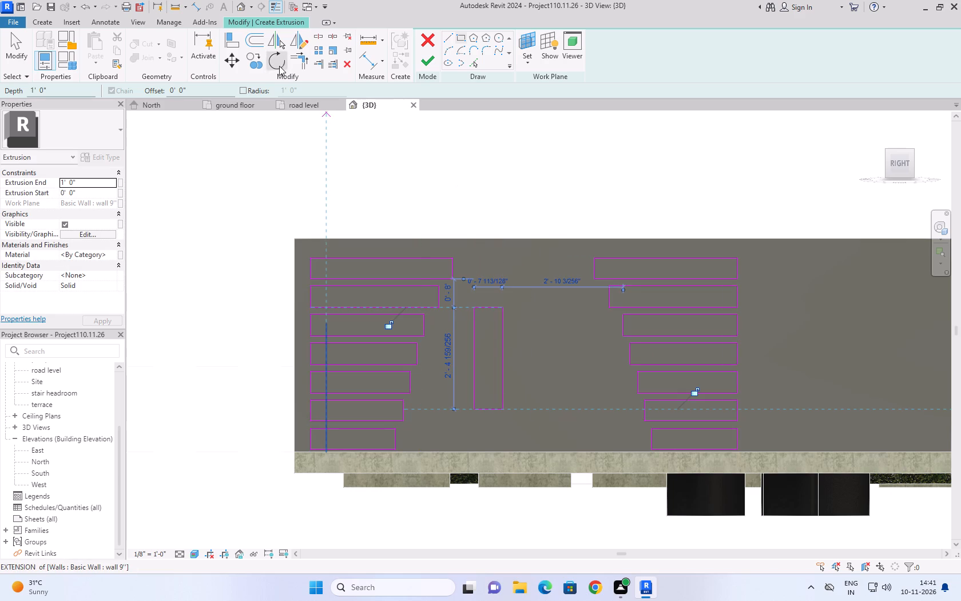
left_click(10, 43)
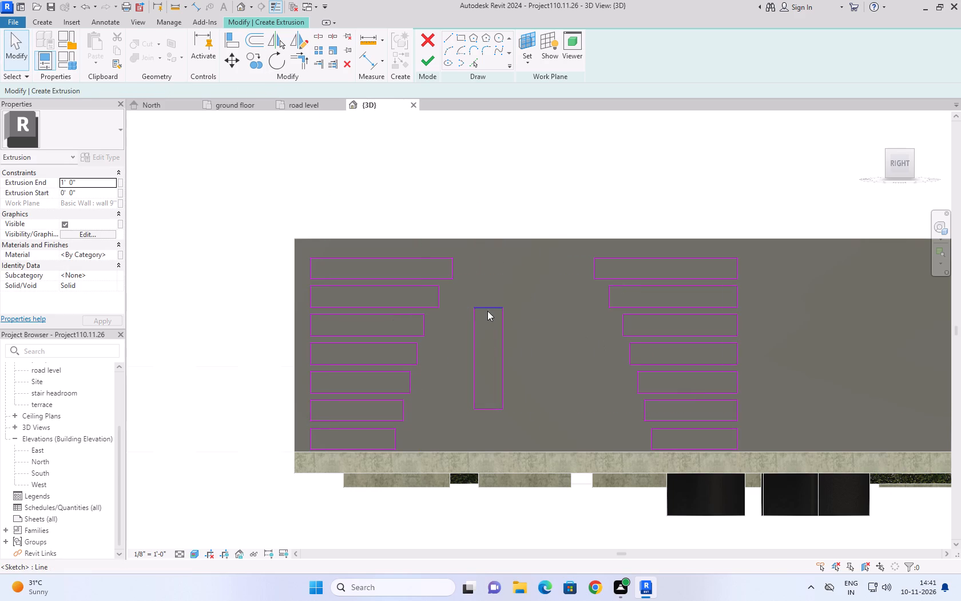
Set the upright rectangle's height to 2'-6" by repositioning its top edge.
left_click(483, 308)
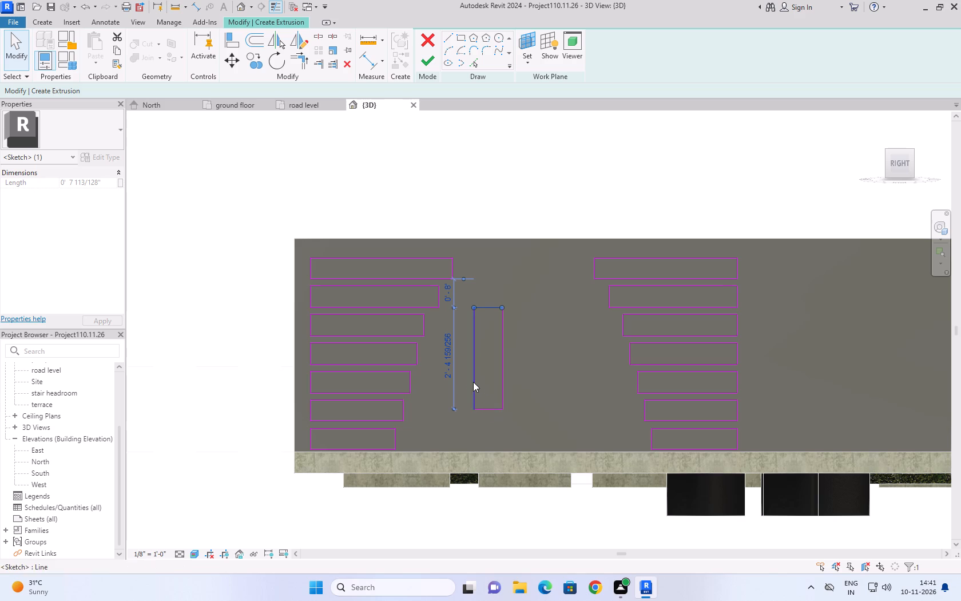
left_click(446, 366)
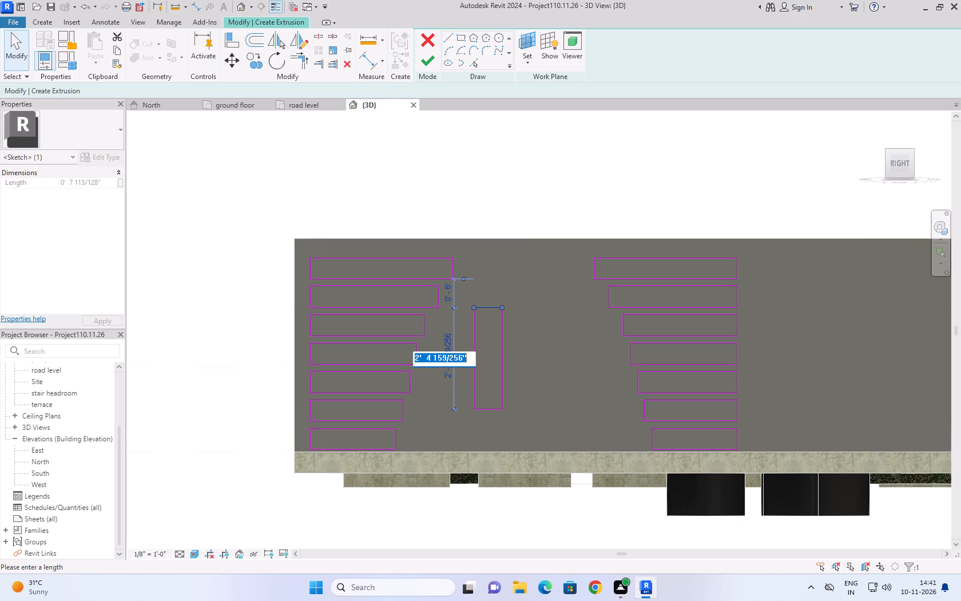
key("2")
type("'6''")
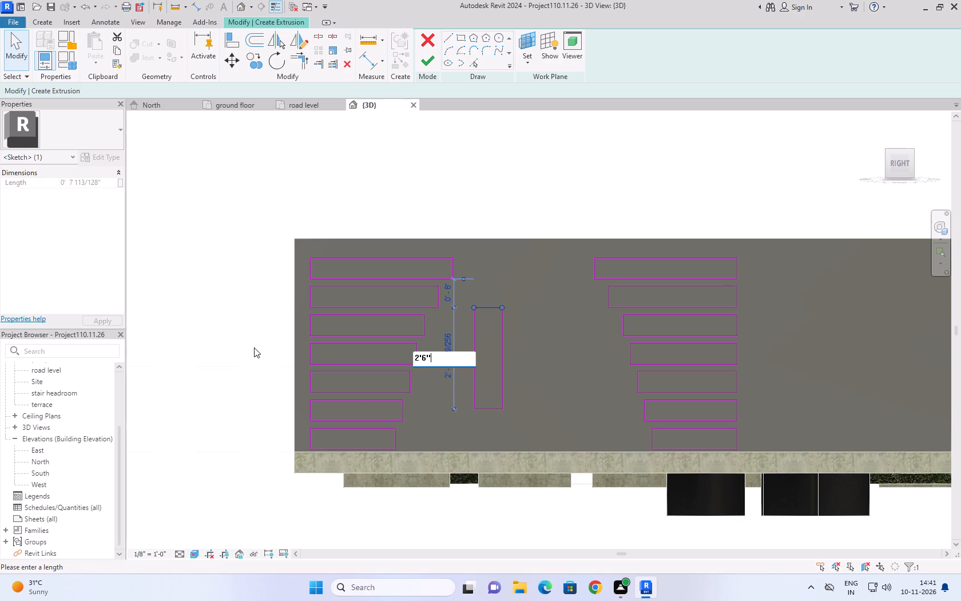
left_click(254, 347)
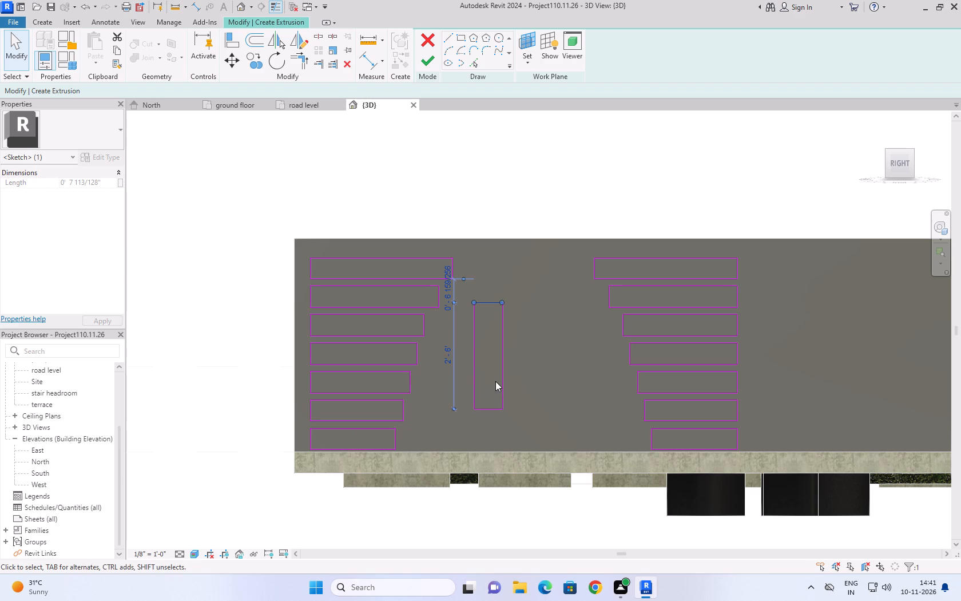
Examine the dimensions at each edge of the upright rectangle between the stacks.
left_click(485, 408)
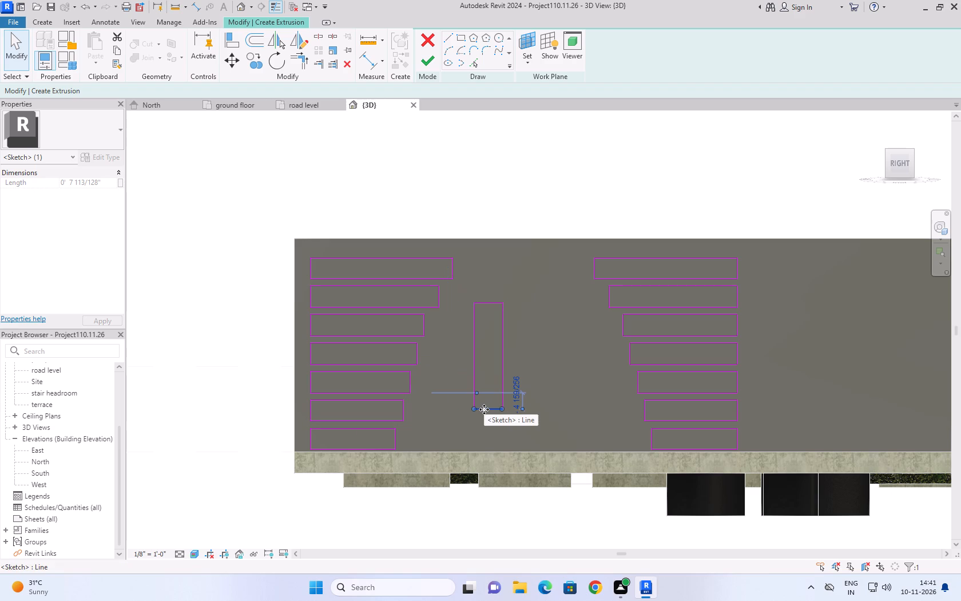
left_click(490, 300)
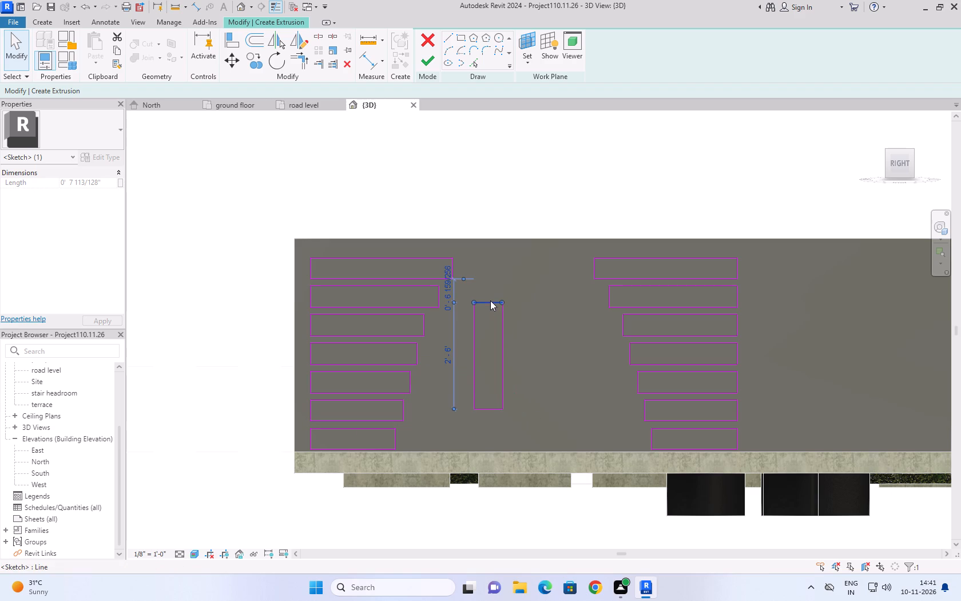
left_click(503, 344)
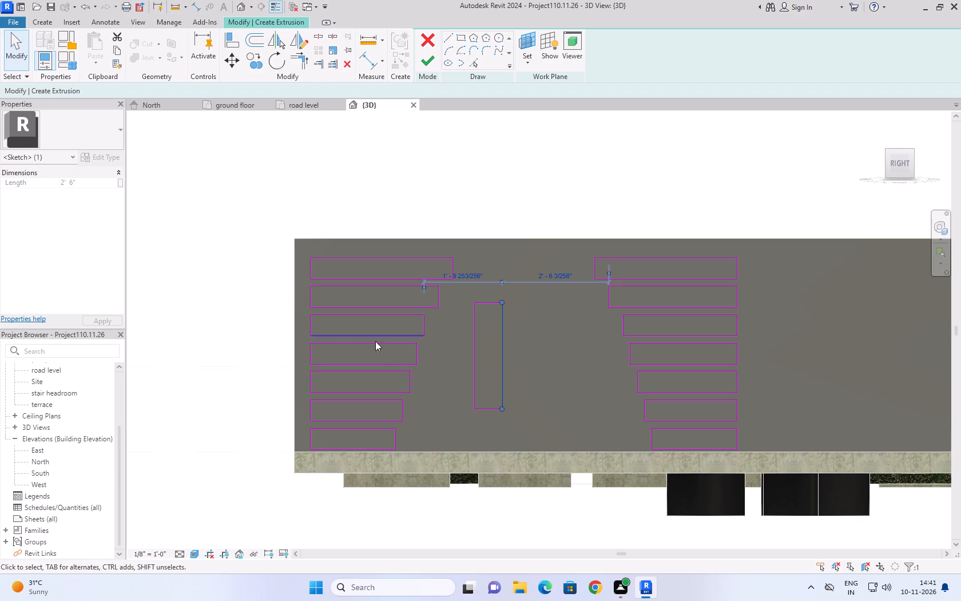
left_click(476, 371)
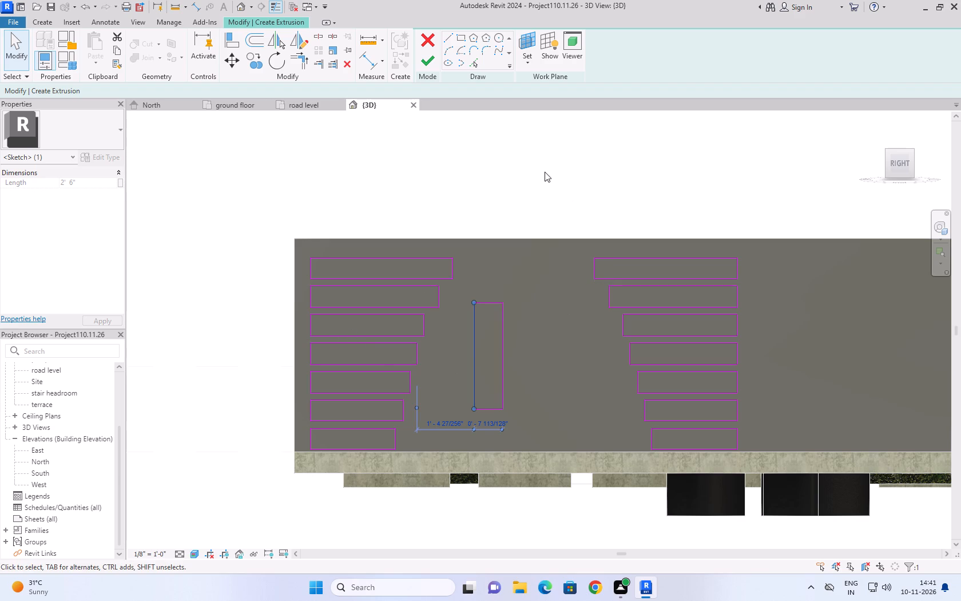
left_click(545, 172)
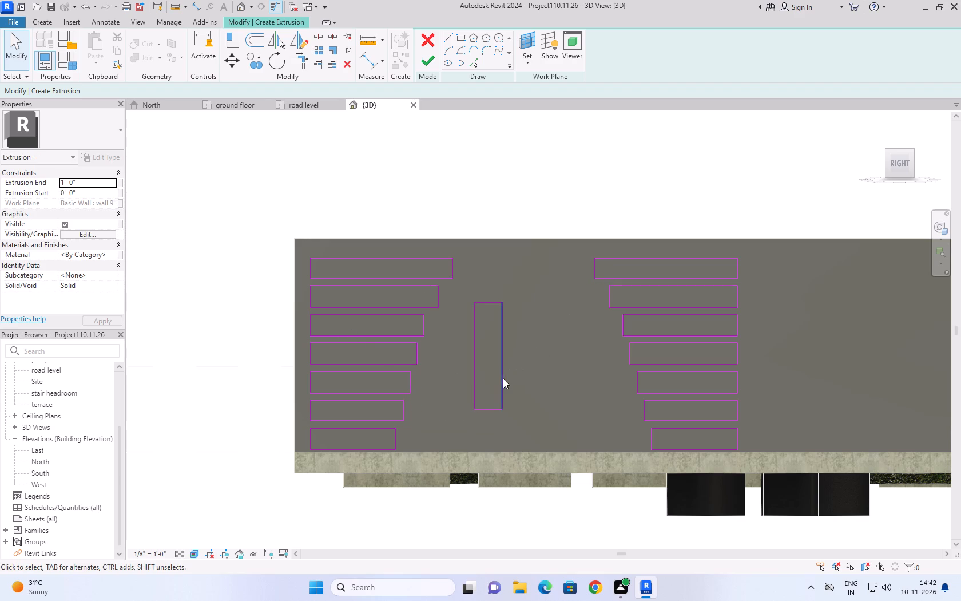
left_click(493, 407)
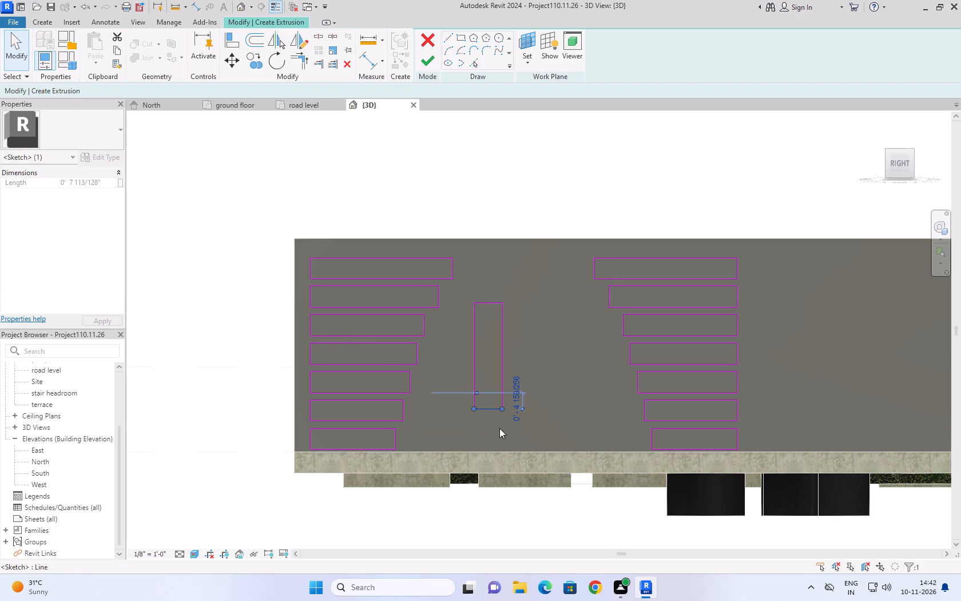
left_click(500, 318)
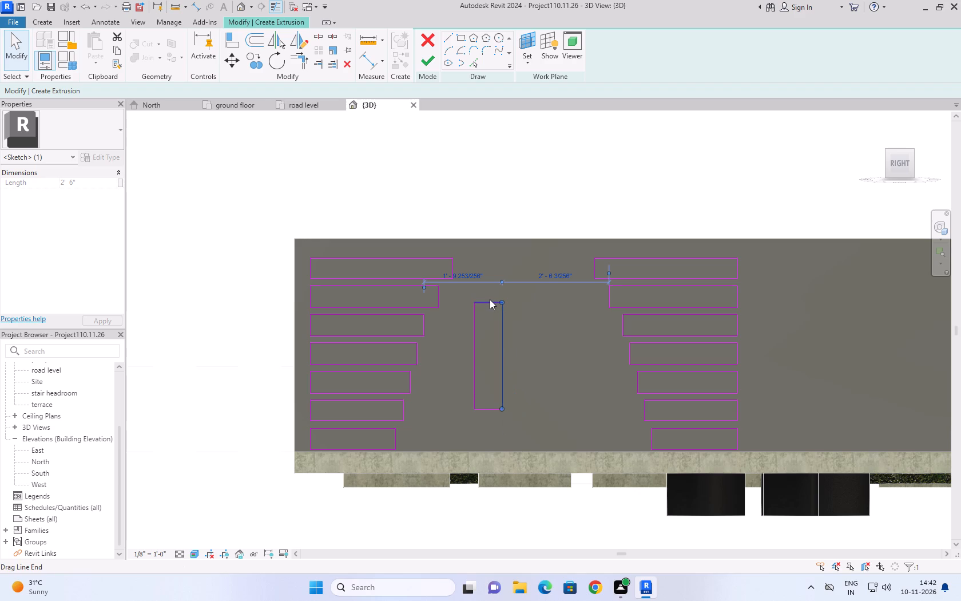
left_click(490, 299)
left_click(486, 409)
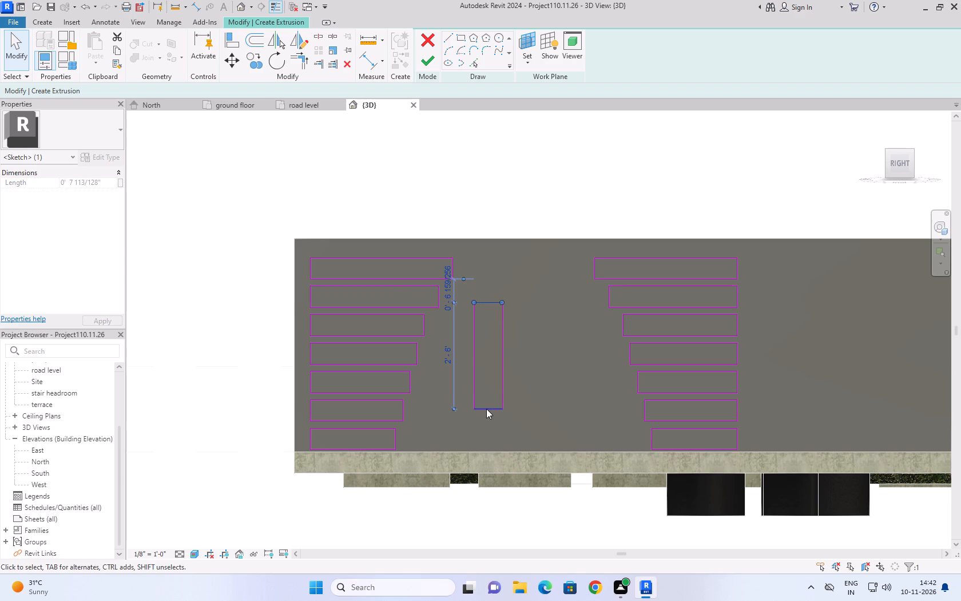
Set the upright rectangle's width to 6" by repositioning its left edge.
left_click(475, 373)
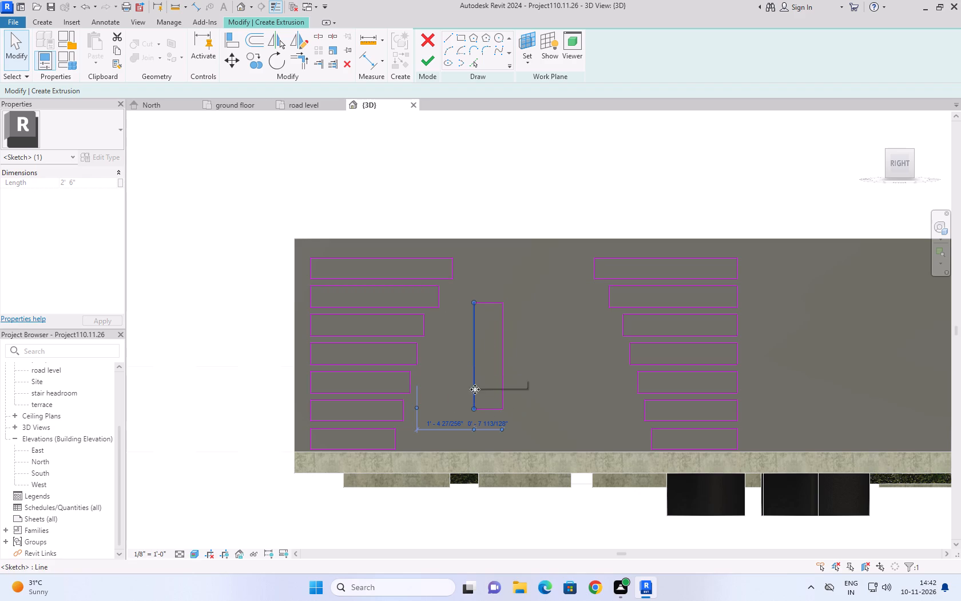
scroll(486, 429, "up", 5)
left_click(491, 425)
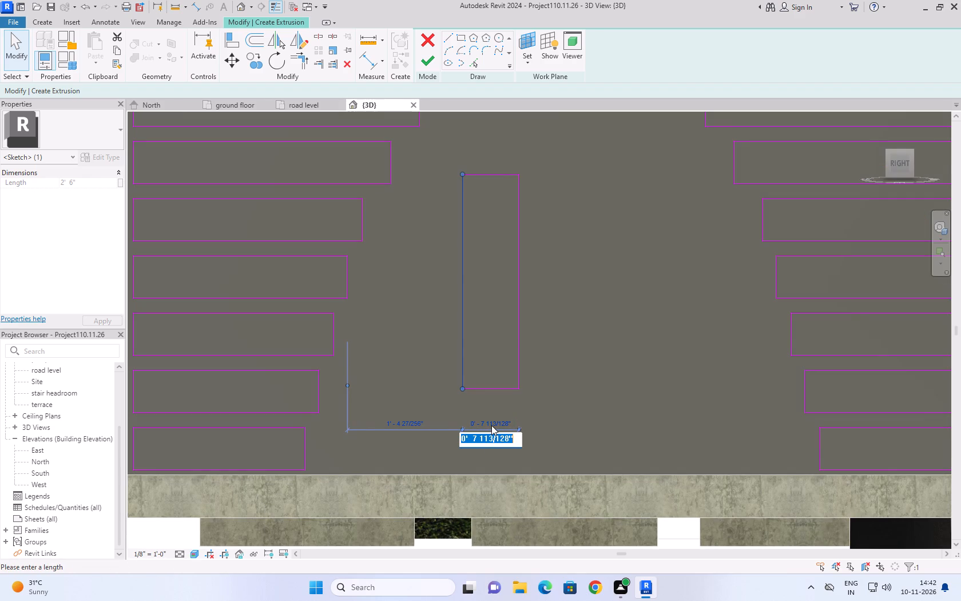
key("6")
type("''")
left_click(659, 361)
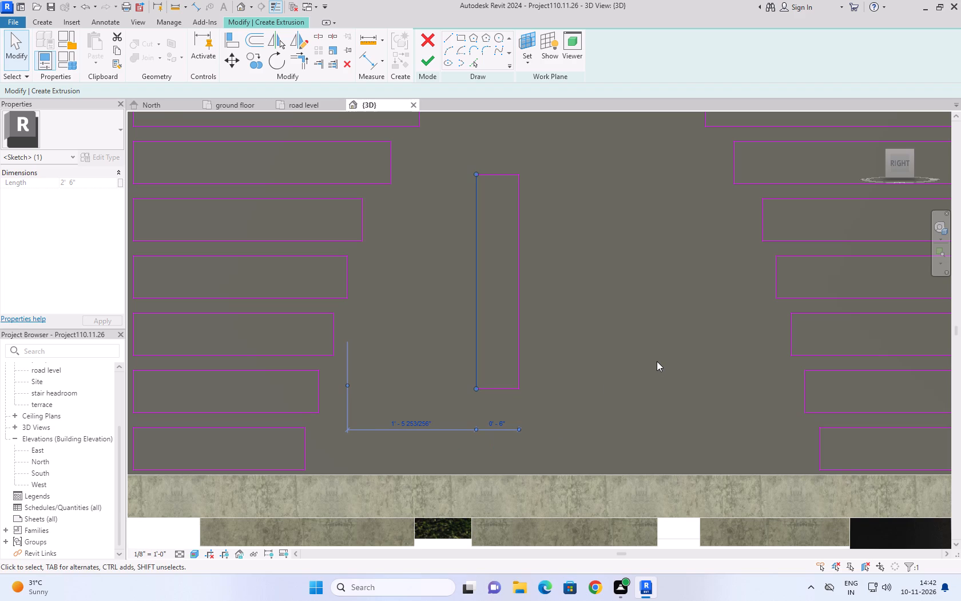
scroll(656, 361, "down", 3)
left_click(209, 352)
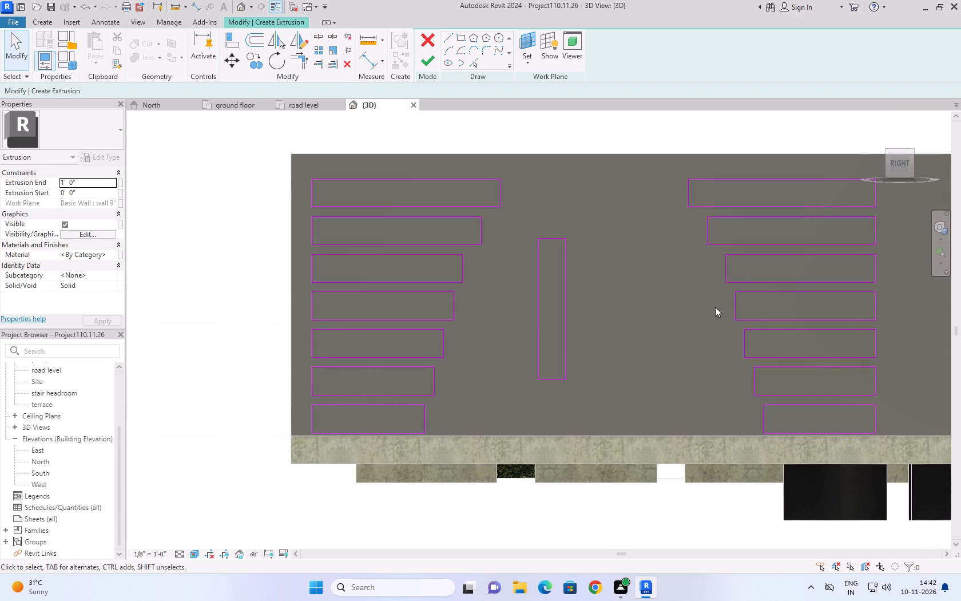
Copy the upright rectangle four times toward the mirrored stack, each 7" from the previous one, alternating diagonally upward and downward.
left_click_drag(525, 220, 582, 399)
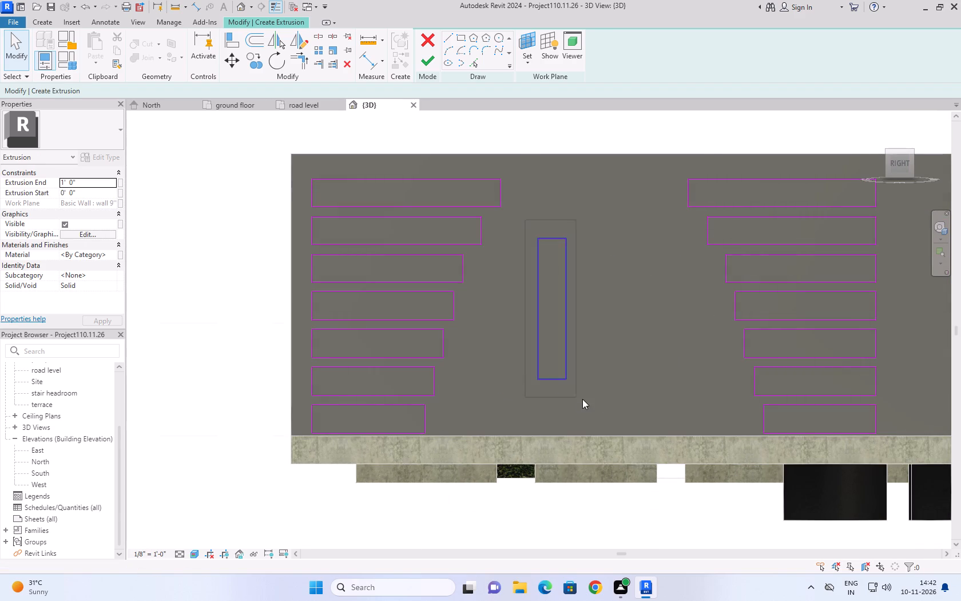
left_click_drag(582, 399, 597, 400)
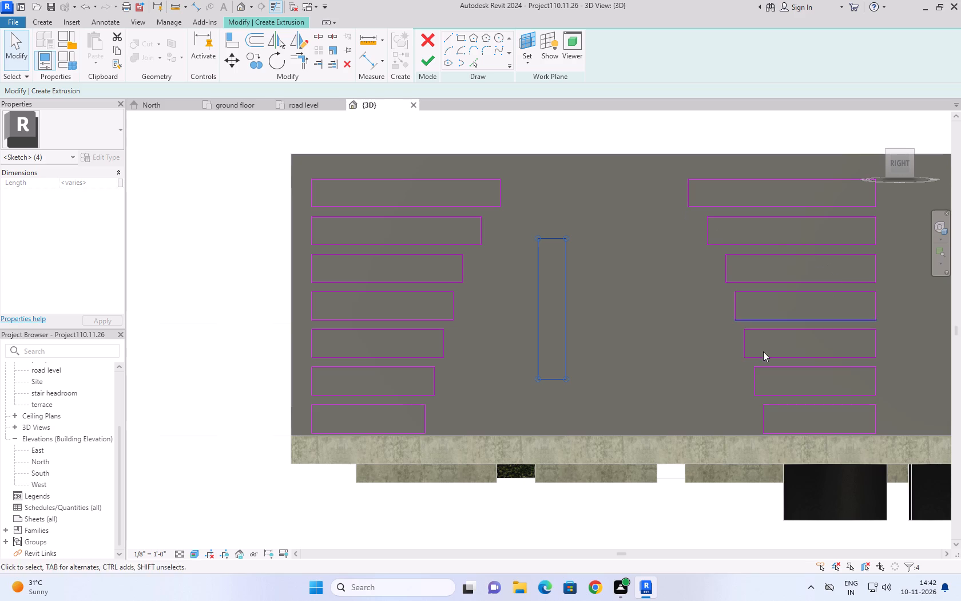
left_click(259, 61)
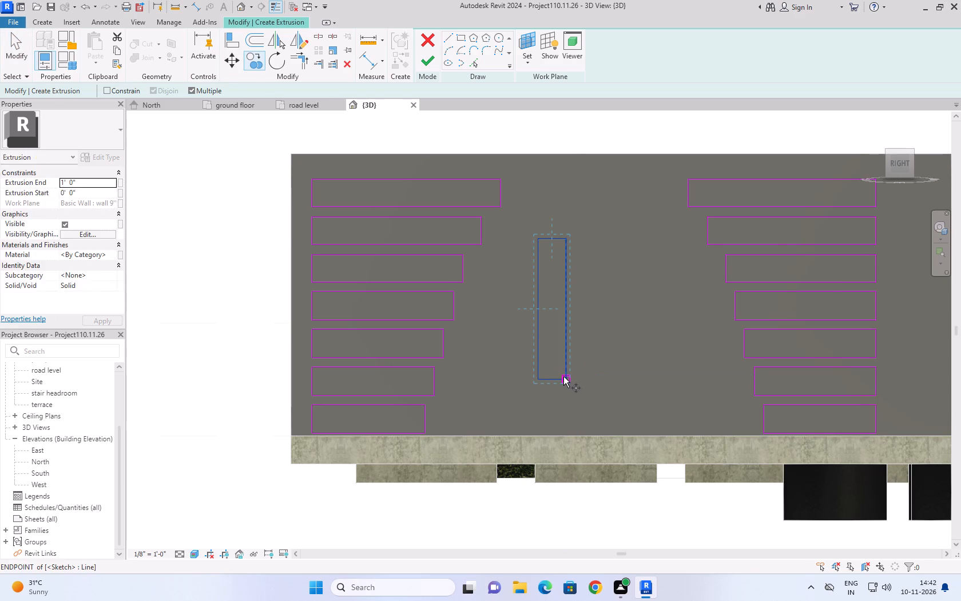
left_click(564, 377)
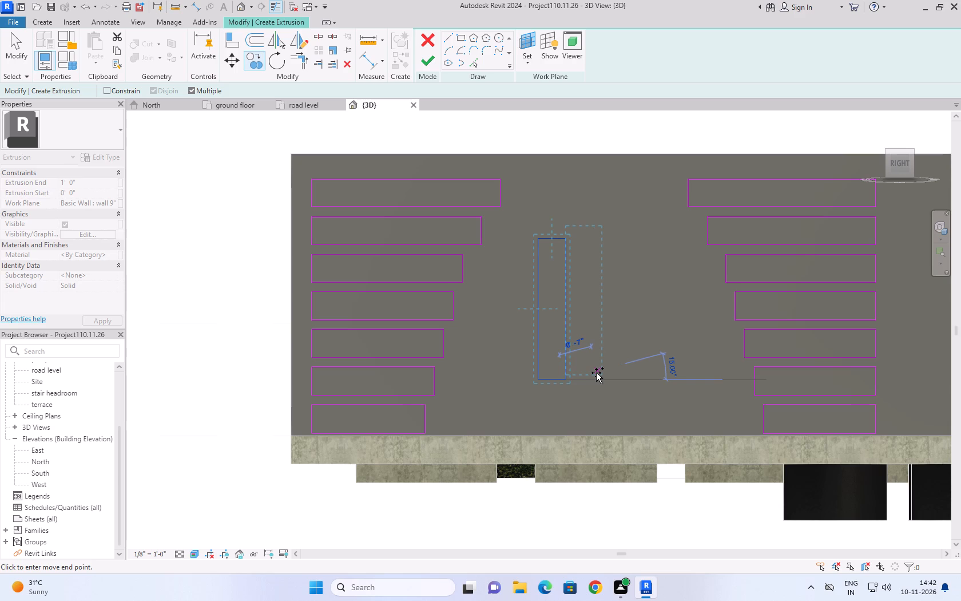
key("7")
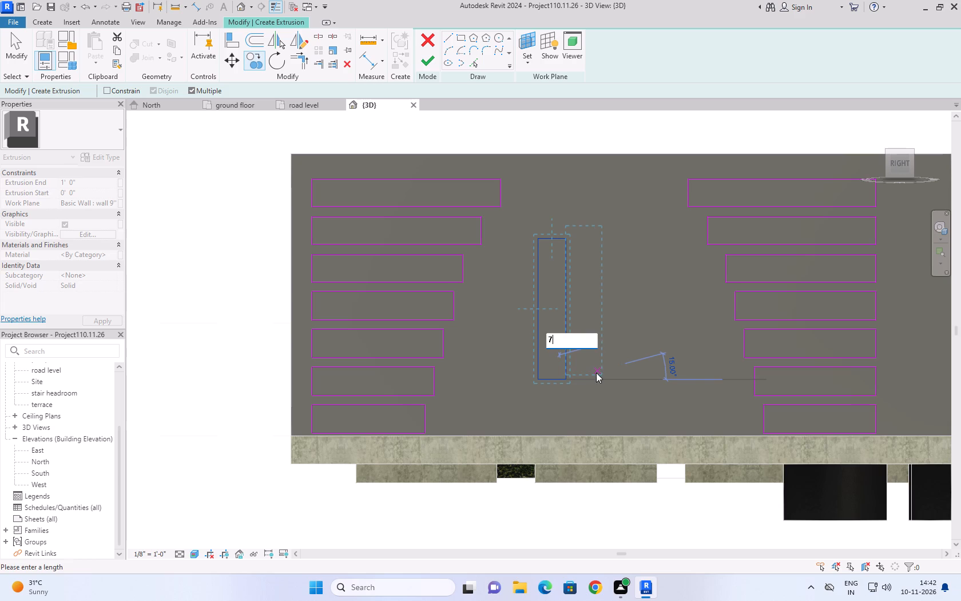
type("''")
key("Return")
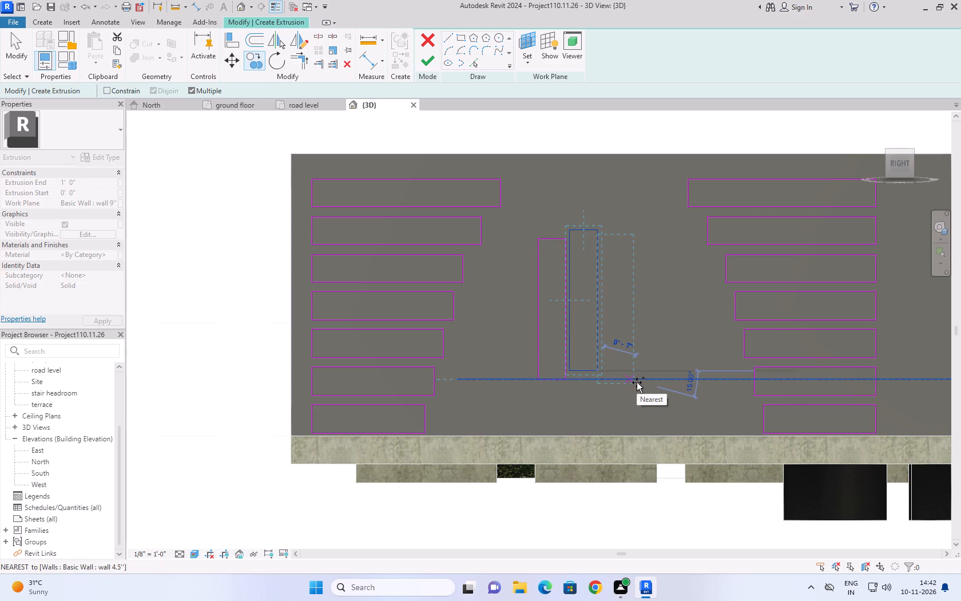
type("7''")
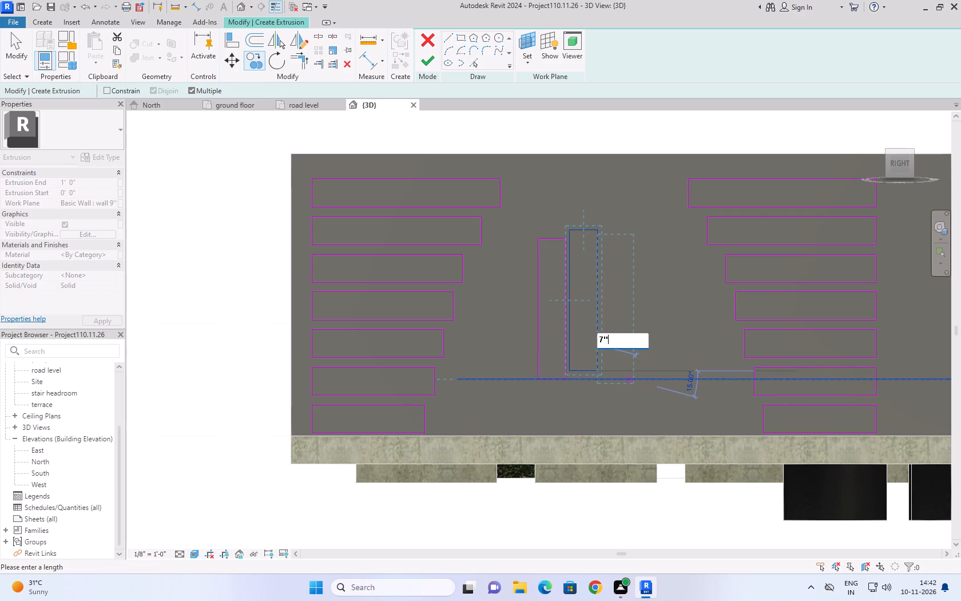
key("Return")
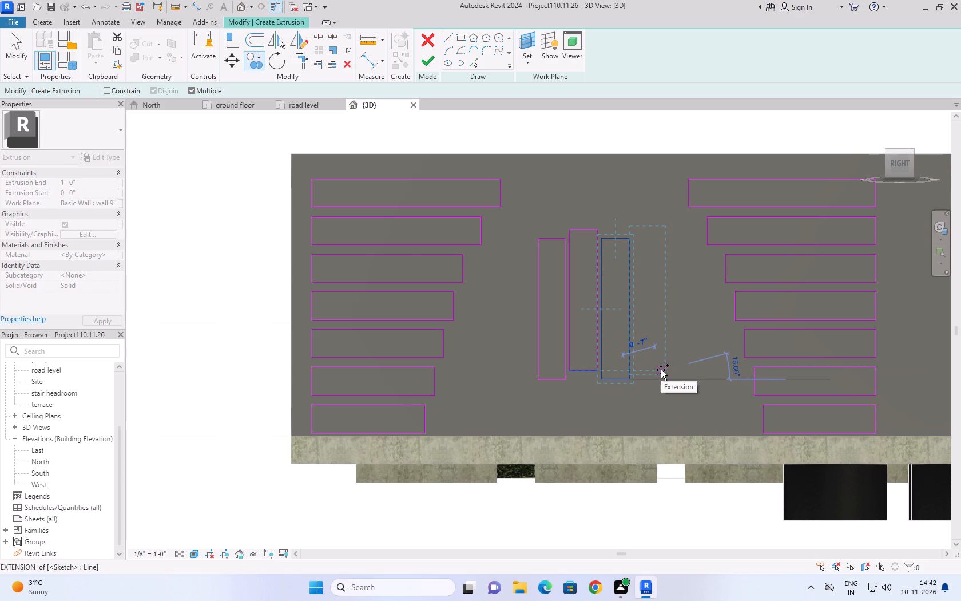
type("7''")
key("Return")
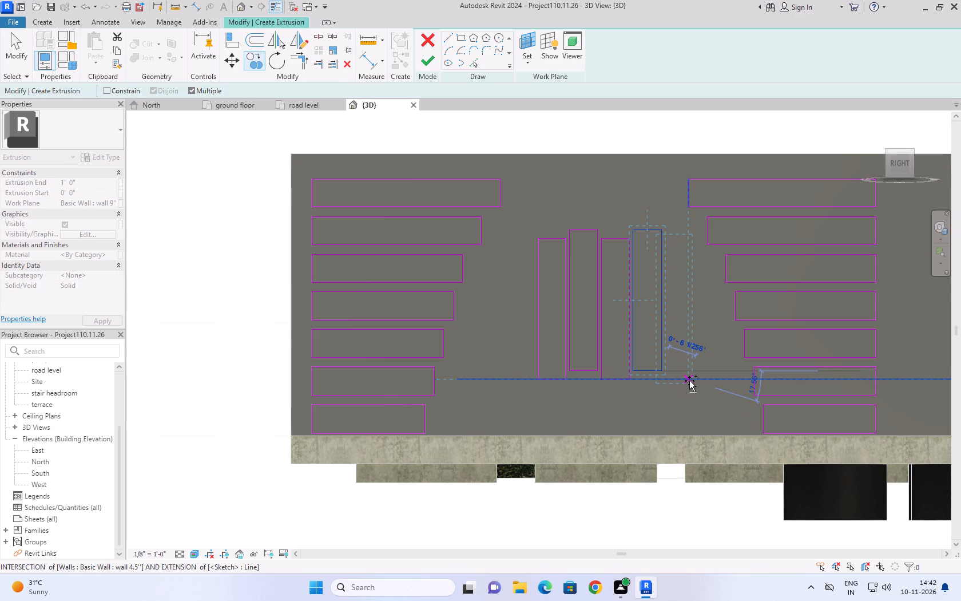
type("7''")
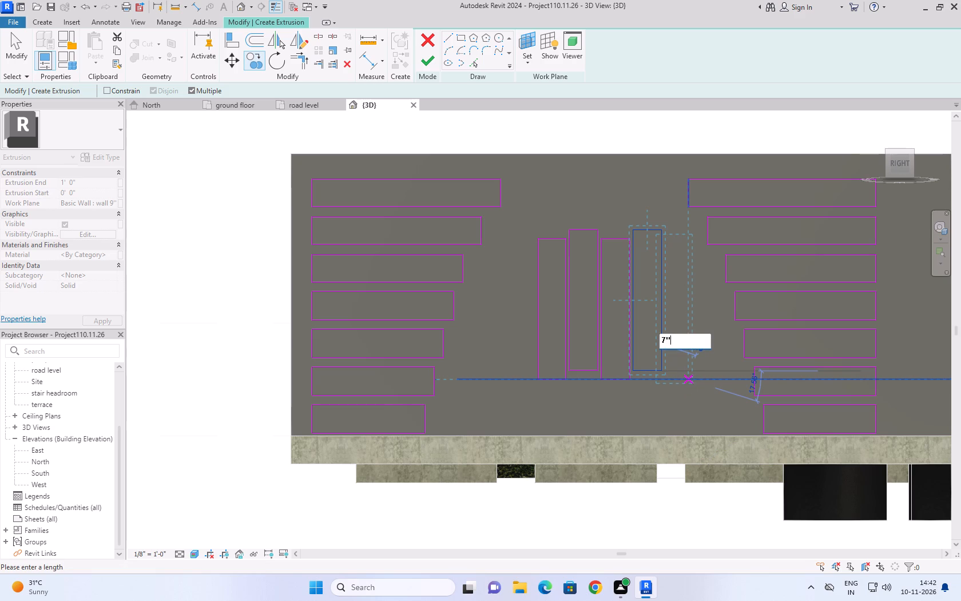
key("Return")
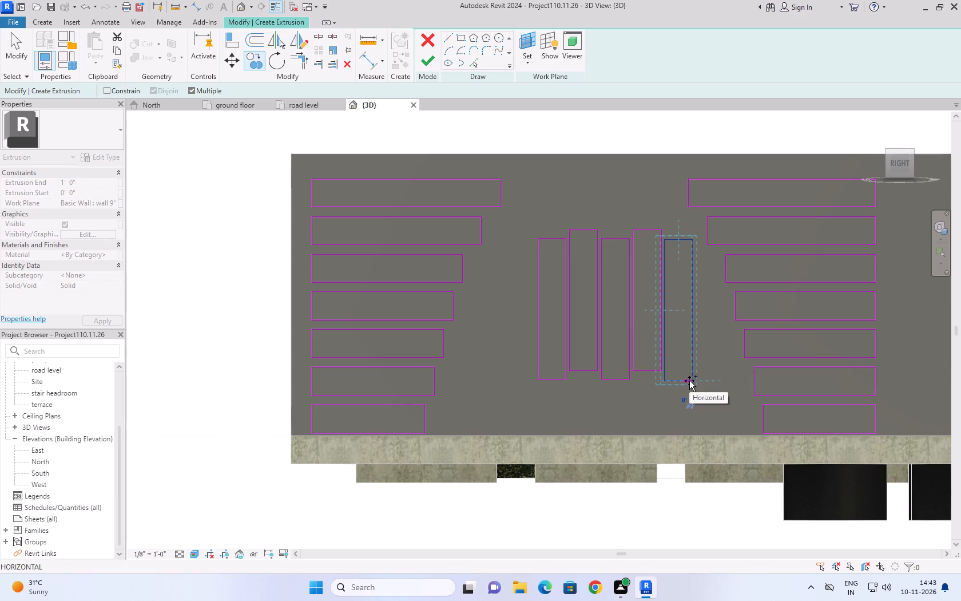
key("Escape")
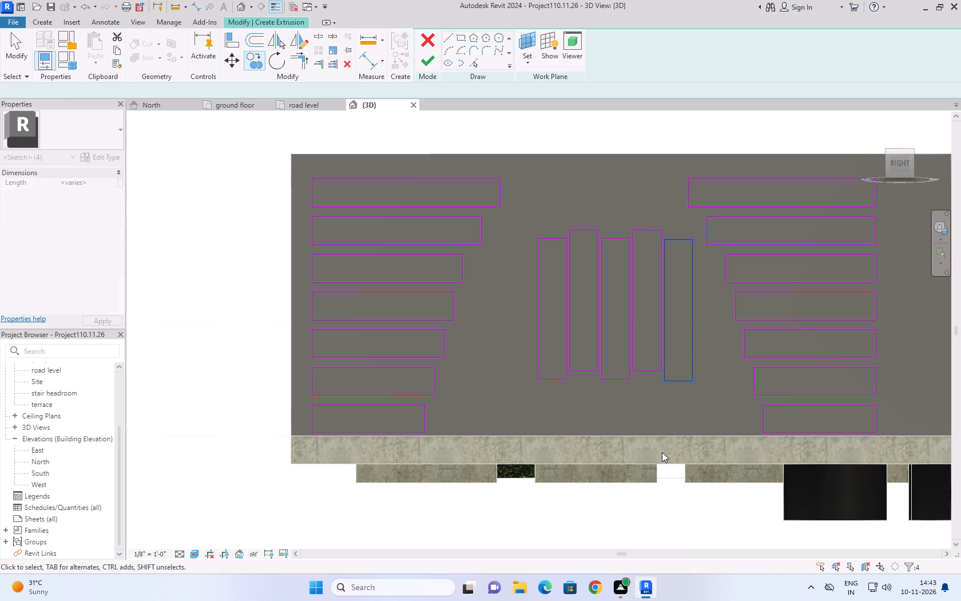
Move the five upright rectangles together horizontally toward the original stack, roughly centring them between the two tapering stacks.
left_click_drag(529, 211, 661, 412)
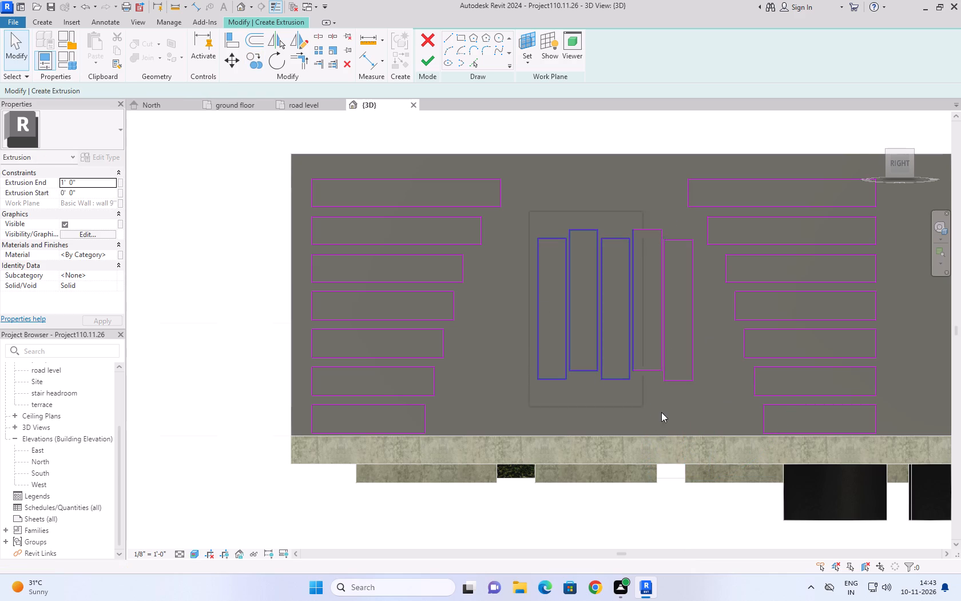
left_click_drag(661, 412, 703, 405)
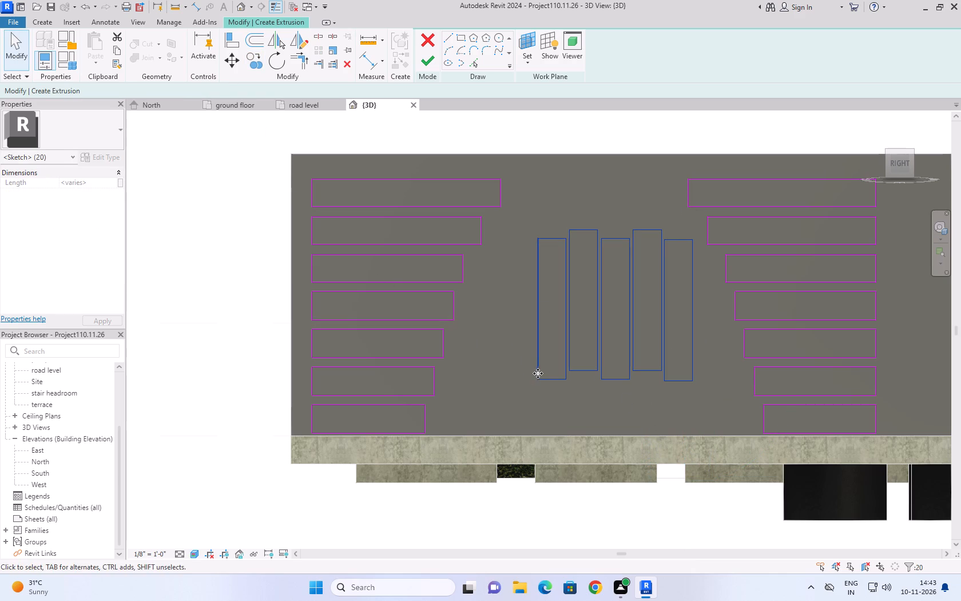
left_click_drag(538, 379, 514, 375)
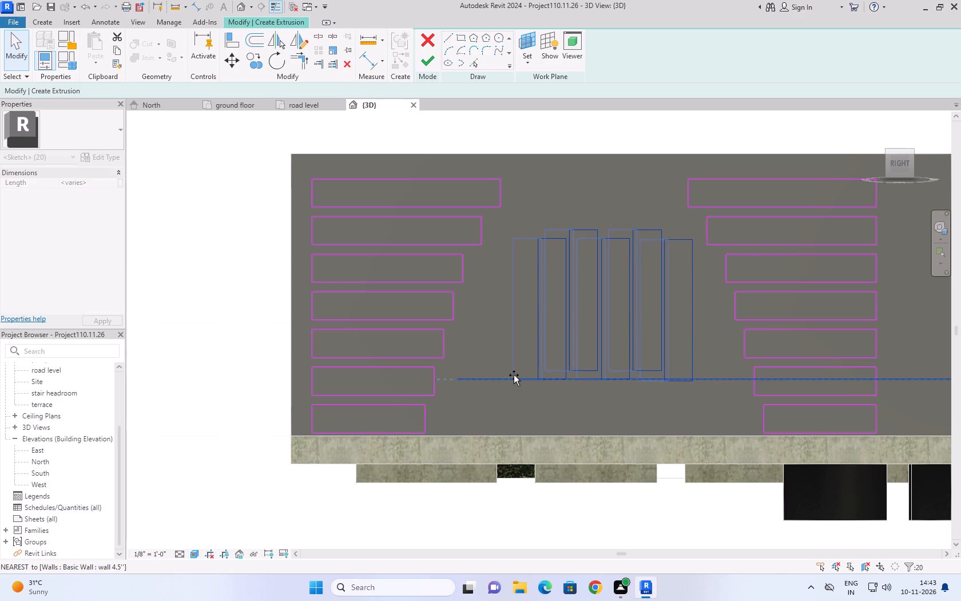
left_click_drag(514, 375, 513, 375)
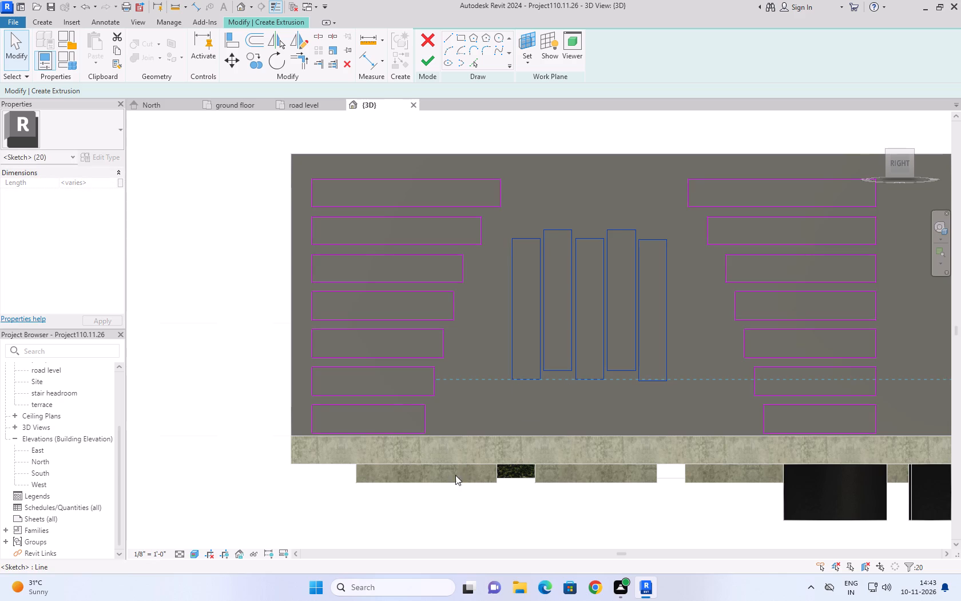
left_click(185, 393)
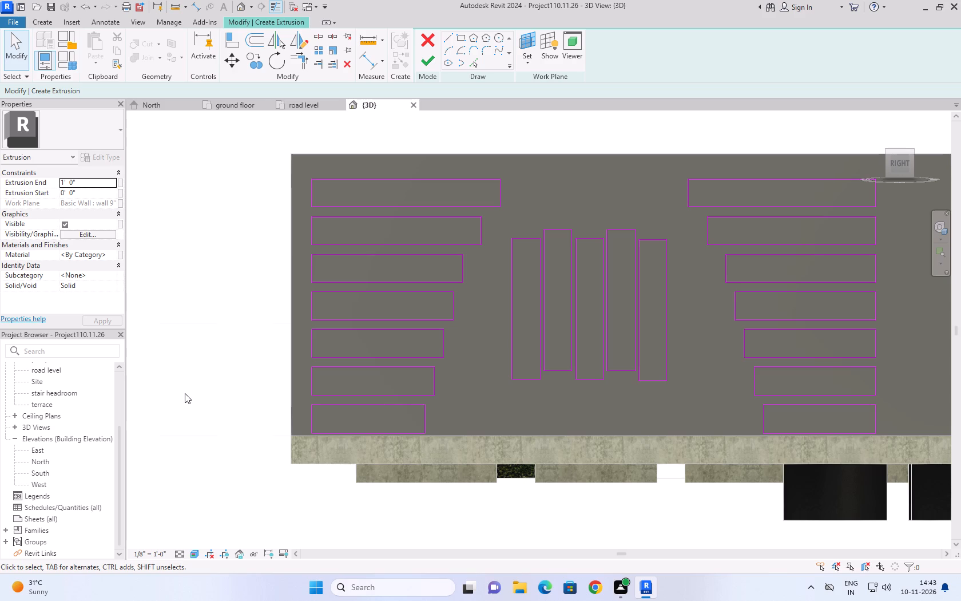
Examine the placement of the five upright rectangles between the mirrored stacks on the side wall.
scroll(182, 406, "down", 2)
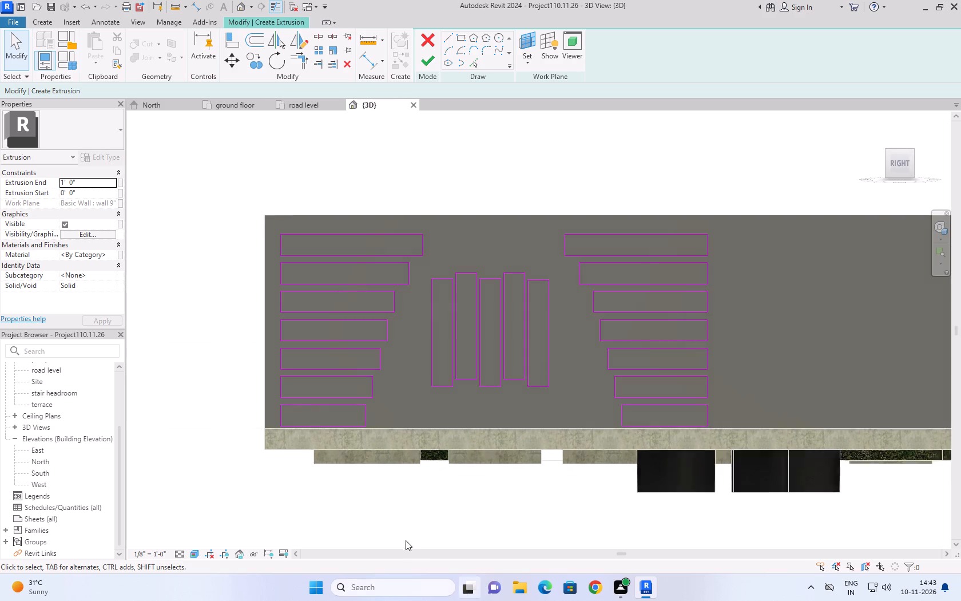
scroll(421, 533, "down", 2)
scroll(566, 454, "up", 4)
scroll(525, 369, "down", 3)
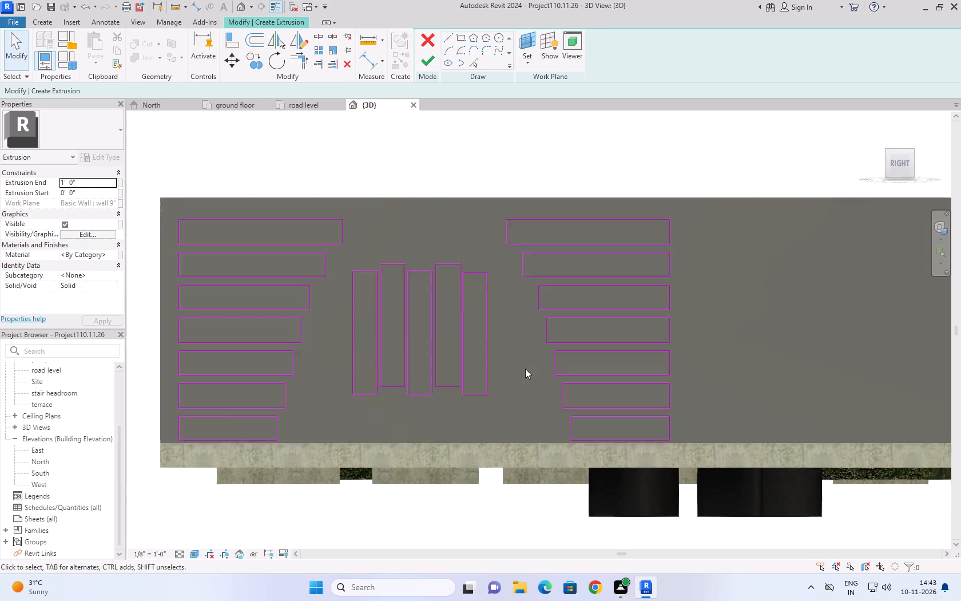
scroll(508, 515, "up", 3)
middle_click_drag(429, 443, 402, 516)
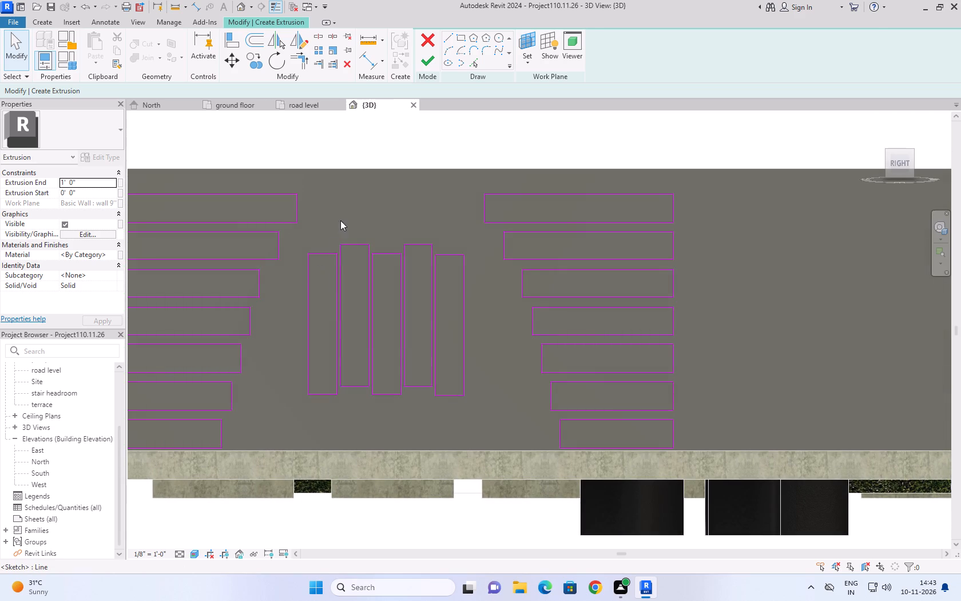
left_click(376, 135)
scroll(376, 135, "down", 2)
scroll(422, 263, "down", 2)
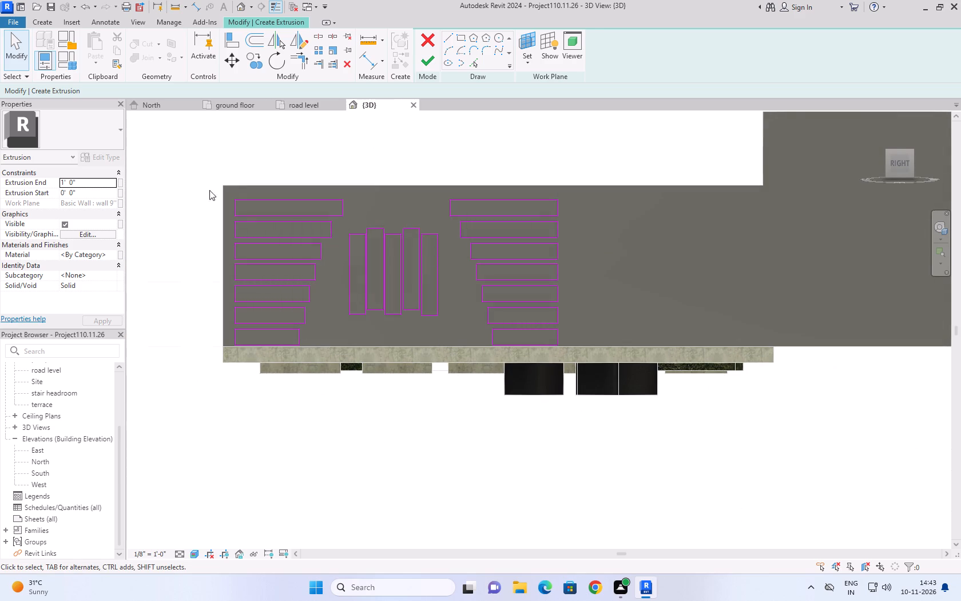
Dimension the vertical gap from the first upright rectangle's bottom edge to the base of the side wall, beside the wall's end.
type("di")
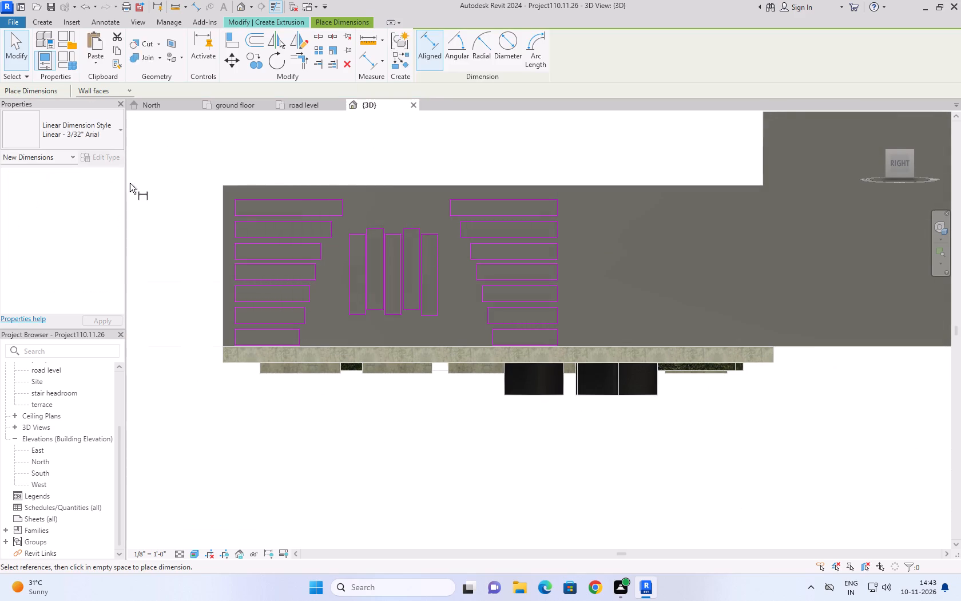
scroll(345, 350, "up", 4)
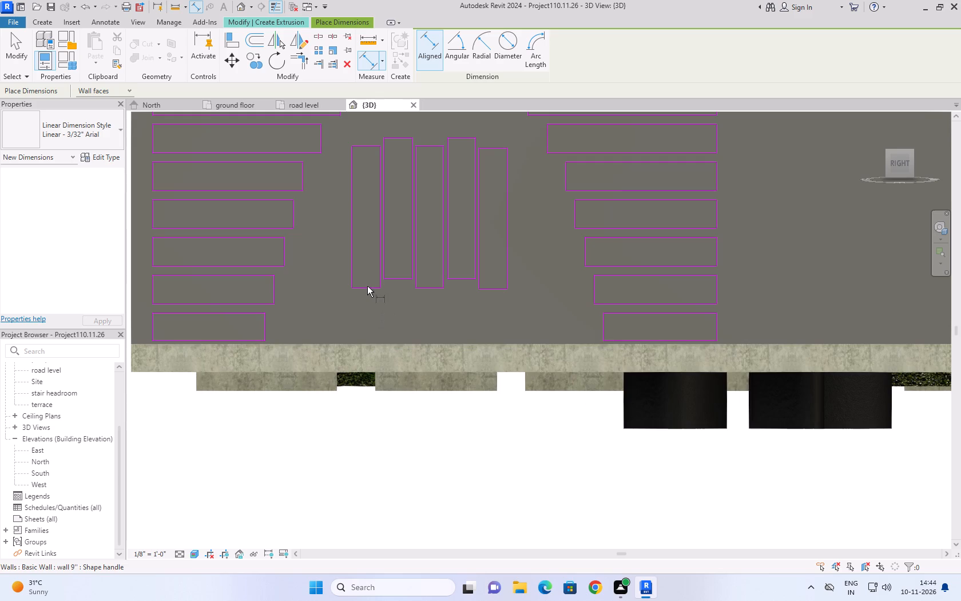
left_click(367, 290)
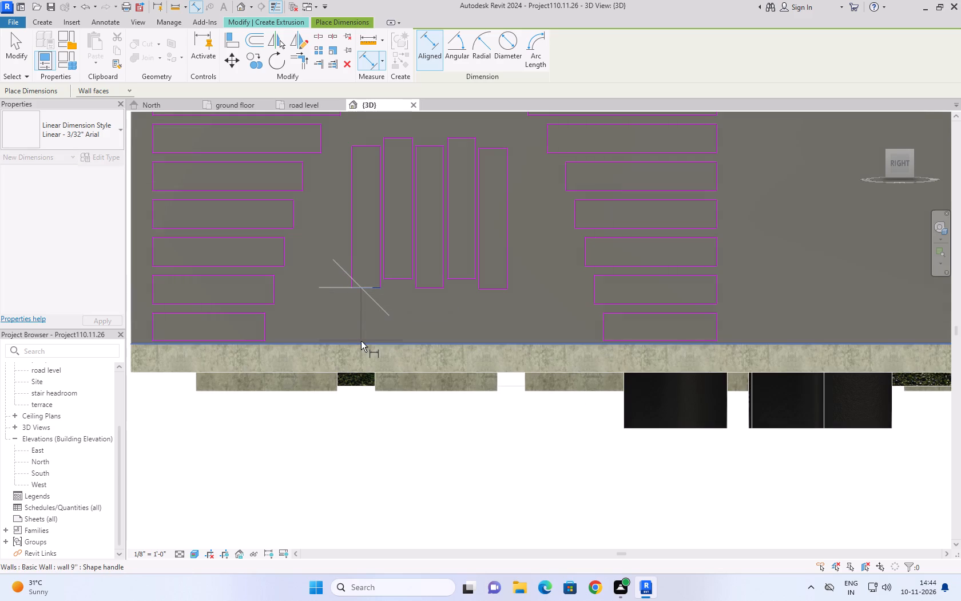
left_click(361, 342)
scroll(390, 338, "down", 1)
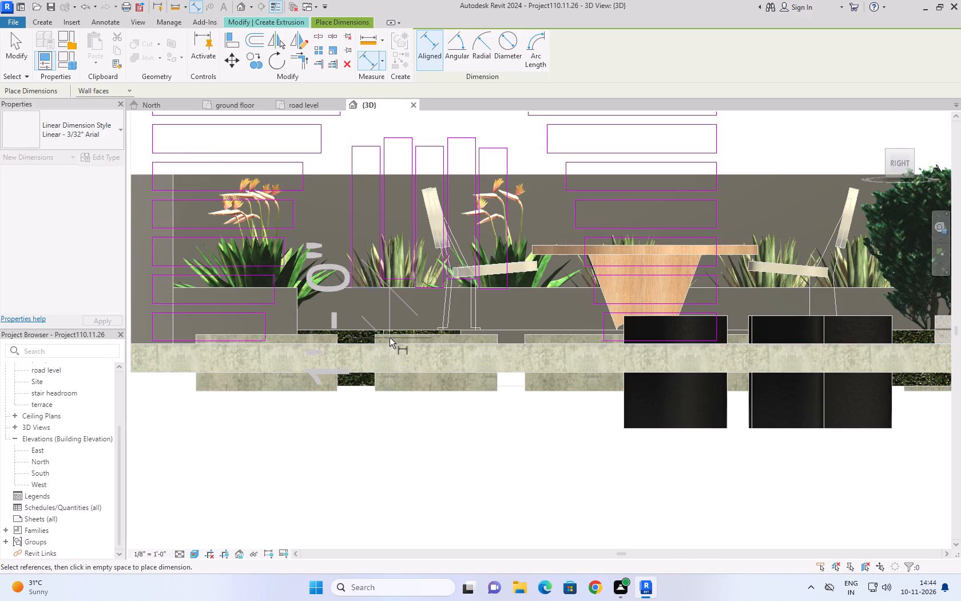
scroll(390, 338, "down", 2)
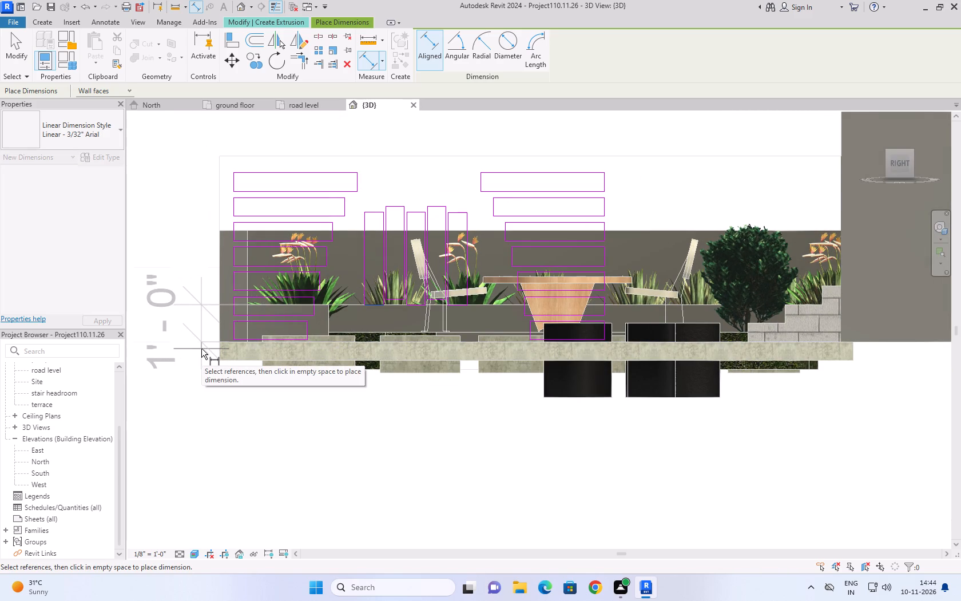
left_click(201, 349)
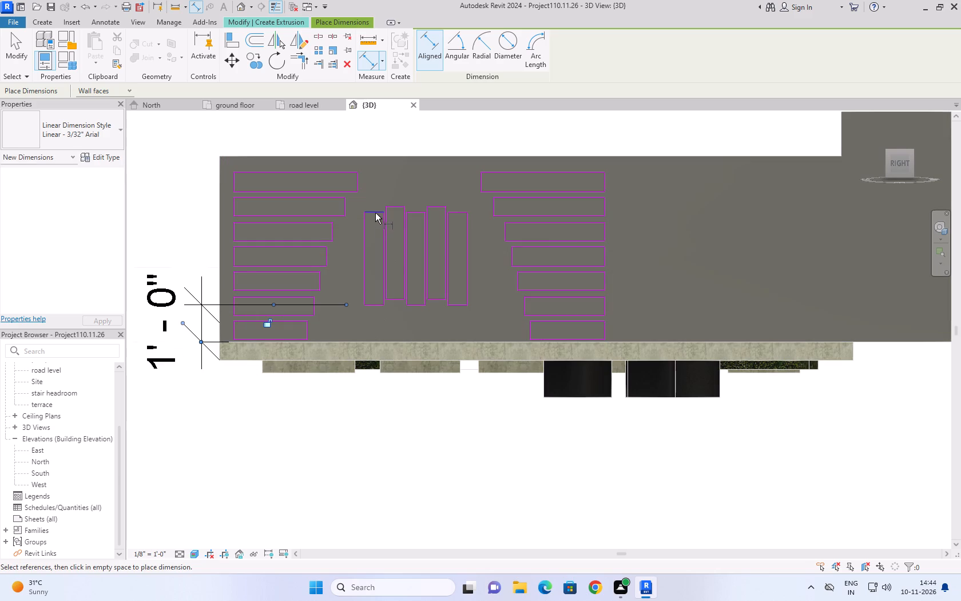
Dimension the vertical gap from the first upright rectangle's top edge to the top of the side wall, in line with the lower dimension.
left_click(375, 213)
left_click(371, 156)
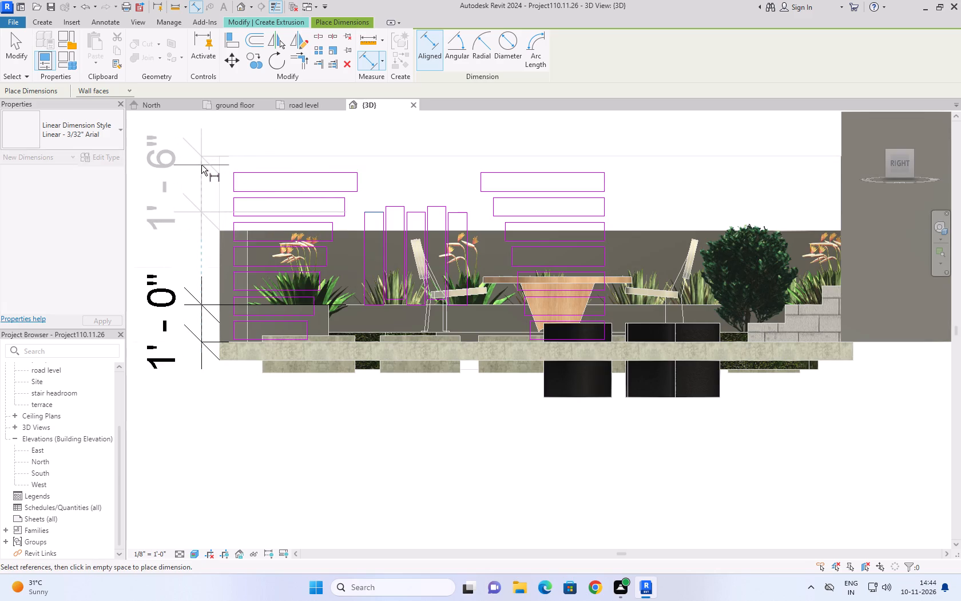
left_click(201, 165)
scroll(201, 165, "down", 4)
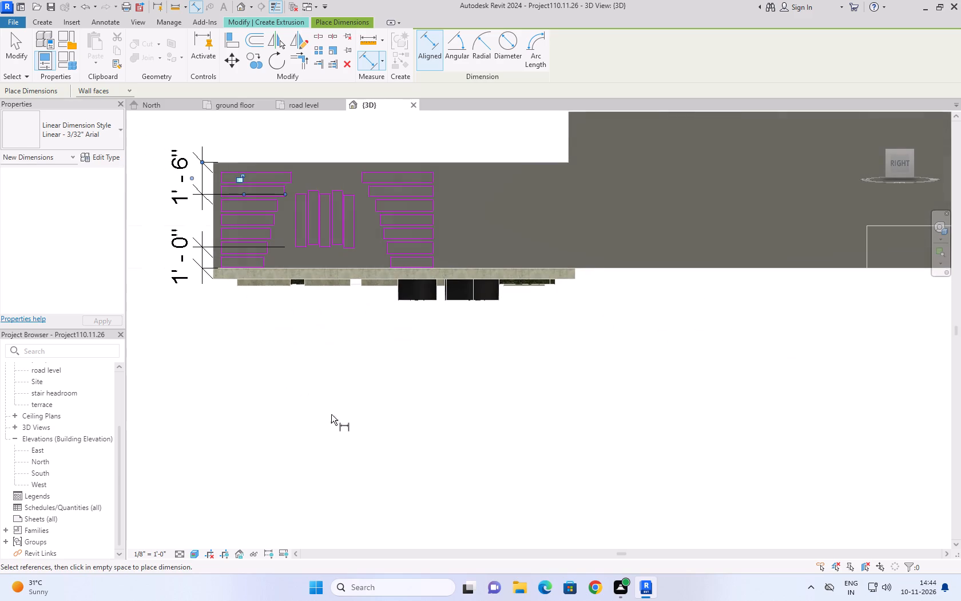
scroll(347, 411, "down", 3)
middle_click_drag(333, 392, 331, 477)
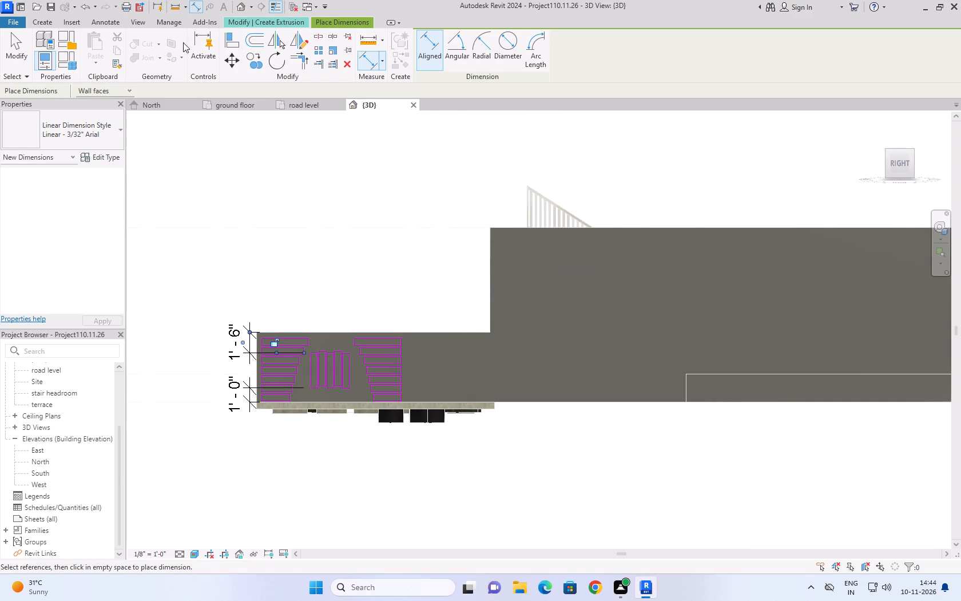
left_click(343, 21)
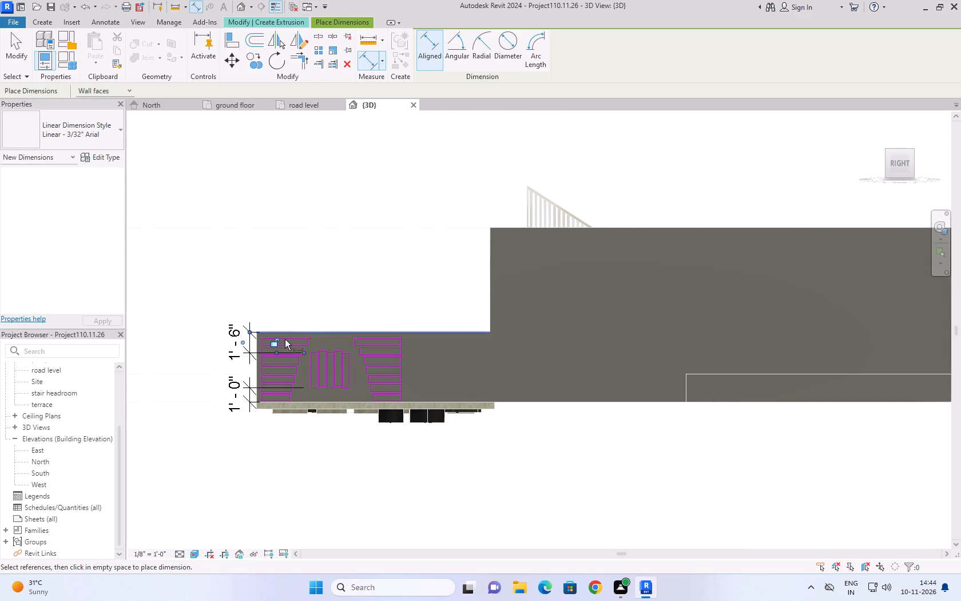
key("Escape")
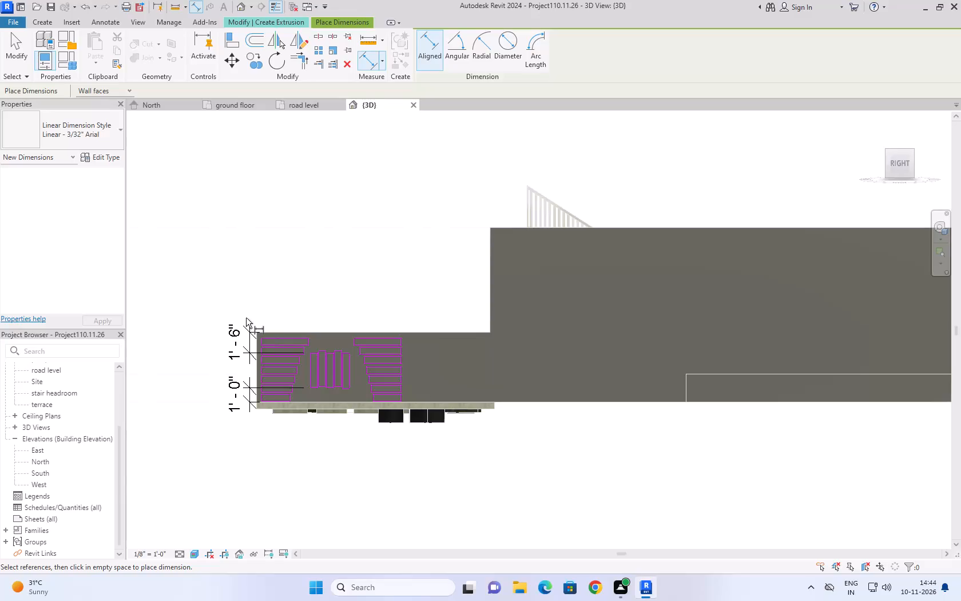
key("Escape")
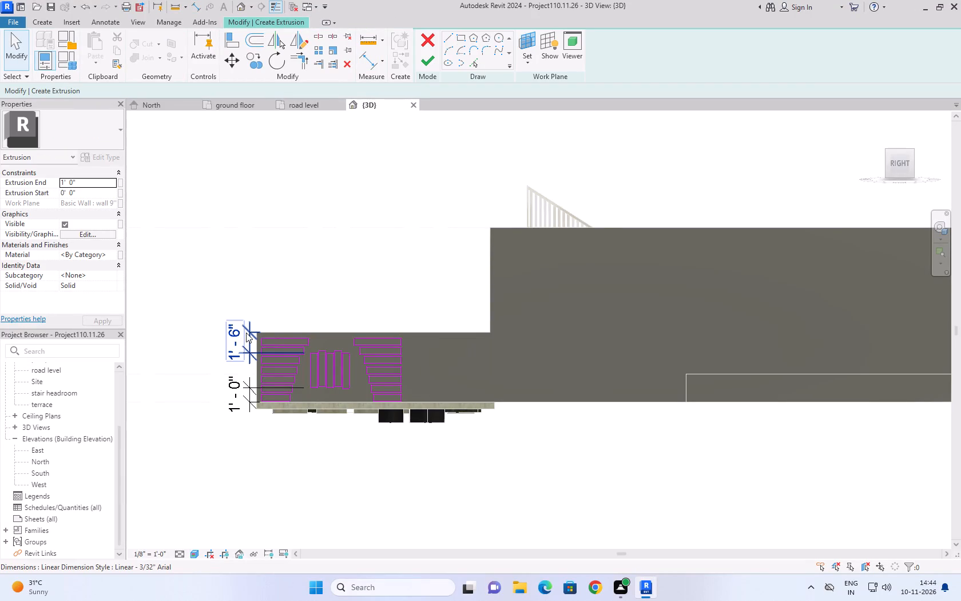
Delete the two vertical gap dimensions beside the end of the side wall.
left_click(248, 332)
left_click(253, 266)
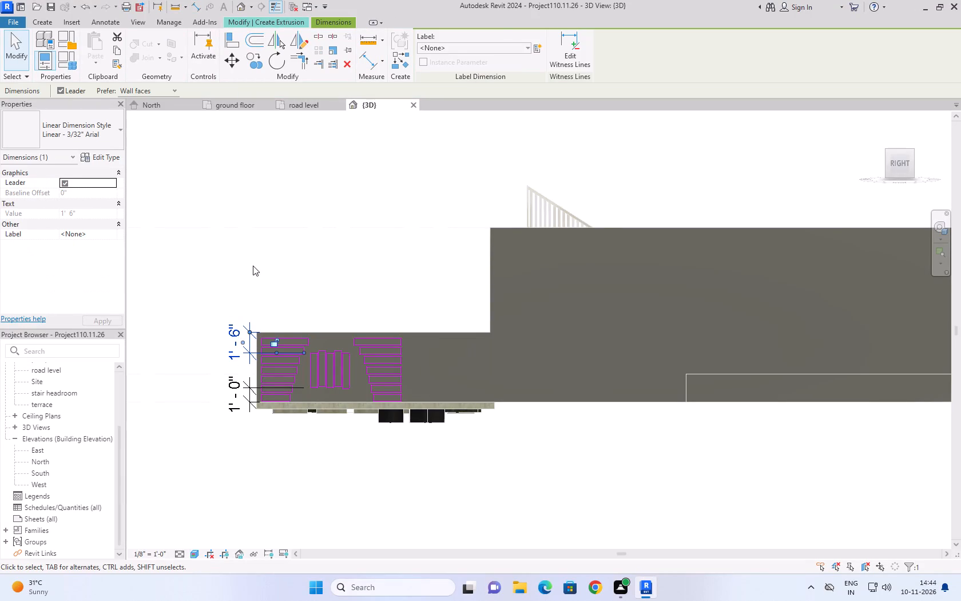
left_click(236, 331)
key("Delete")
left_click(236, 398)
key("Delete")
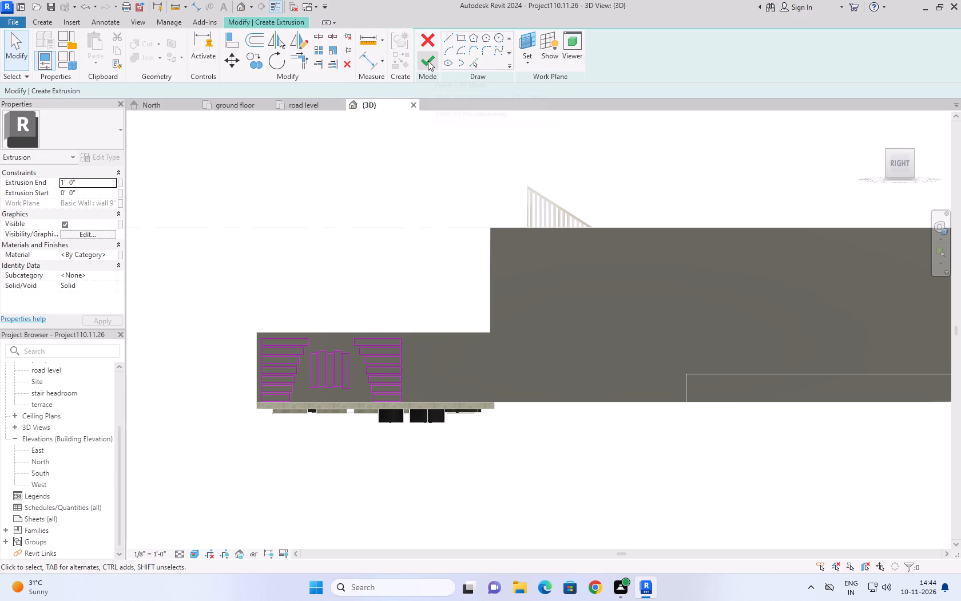
Set the extrusion end to 2", finish the extrusion sketch and finish the in-place model.
left_click(94, 182)
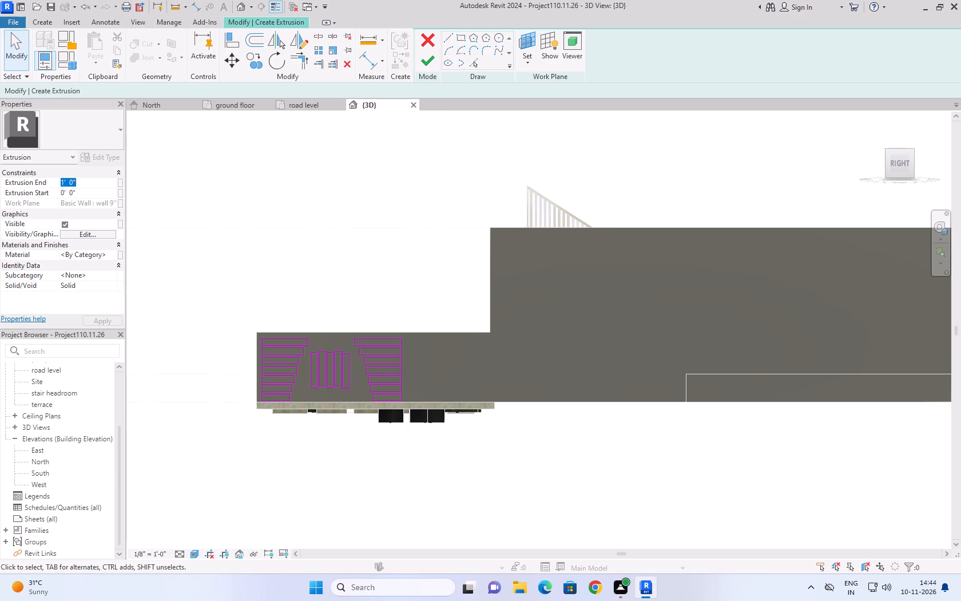
type("2''")
left_click(427, 60)
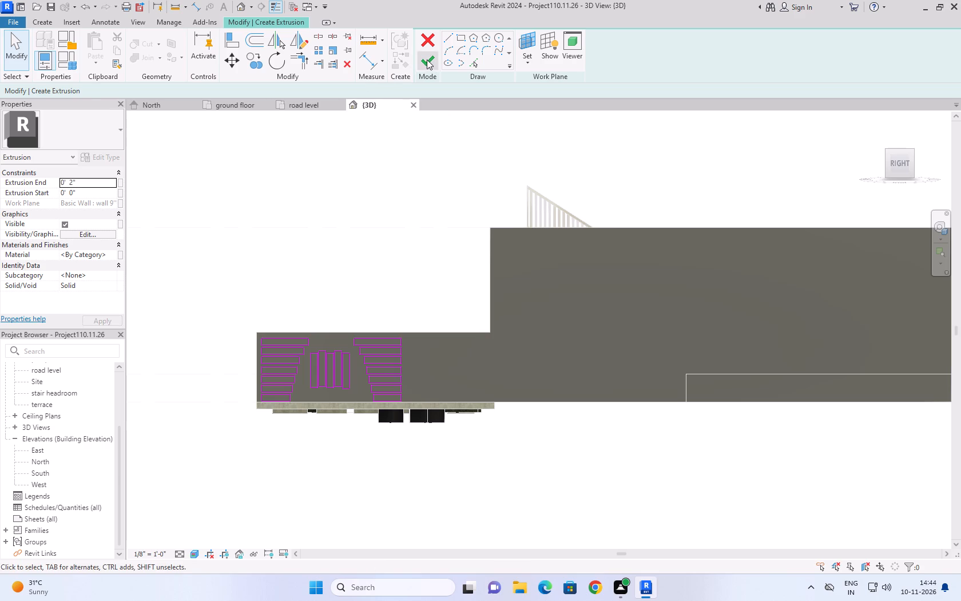
left_click(419, 195)
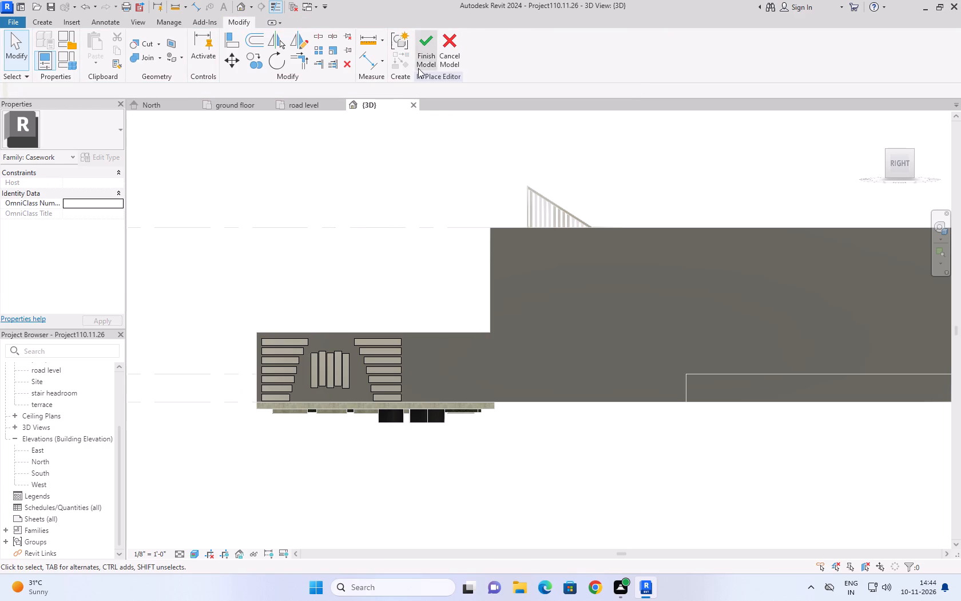
left_click(422, 50)
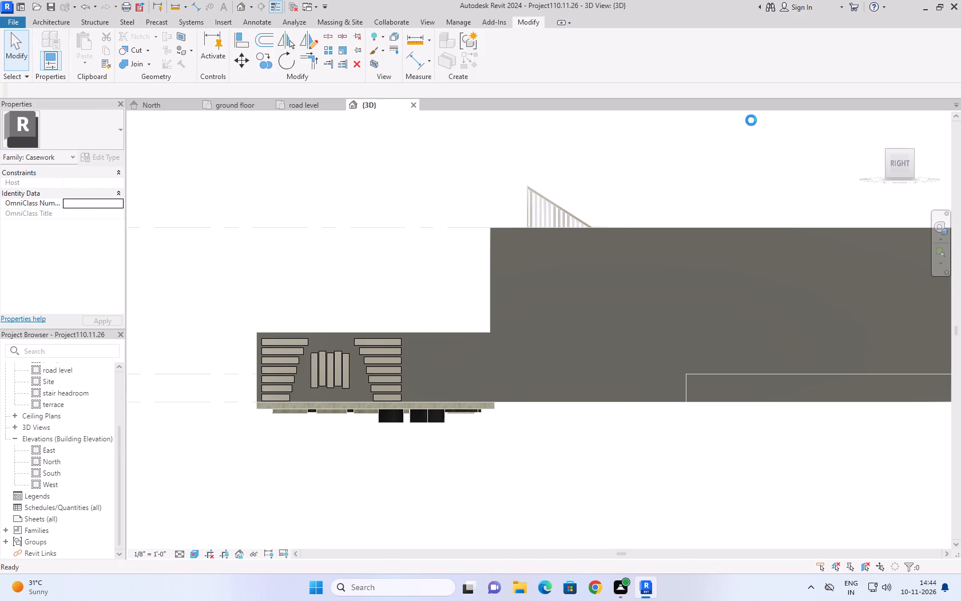
Open the side wall's decorative casework for in-place editing and assign the Clad - White material to its extrusion.
left_click(873, 119)
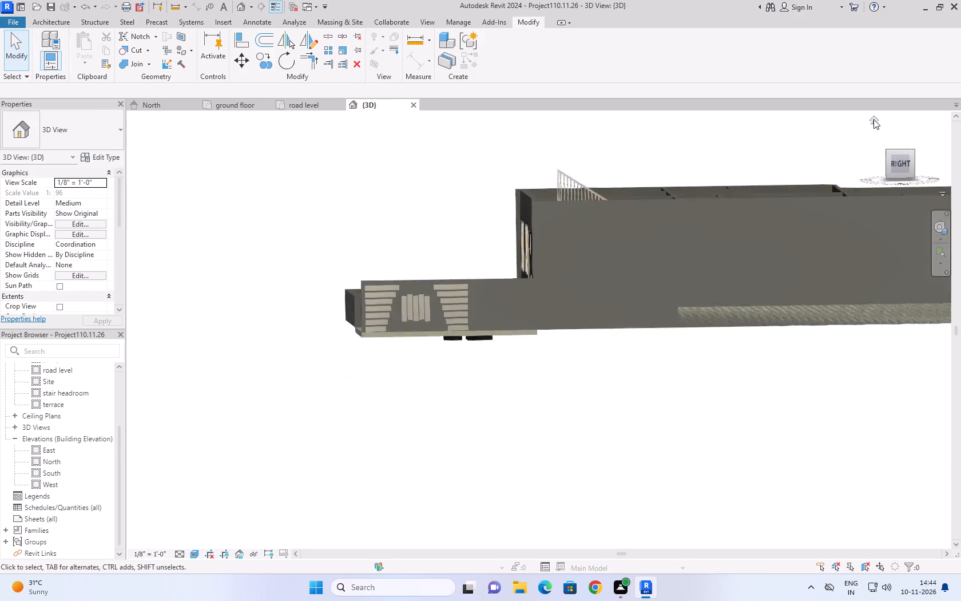
scroll(553, 432, "up", 6)
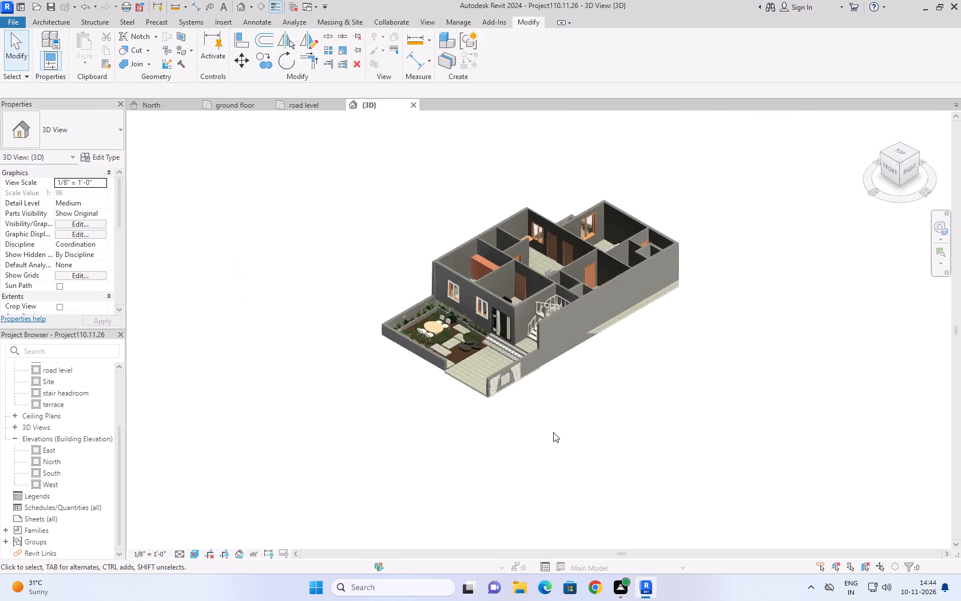
scroll(553, 432, "up", 3)
scroll(481, 369, "up", 5)
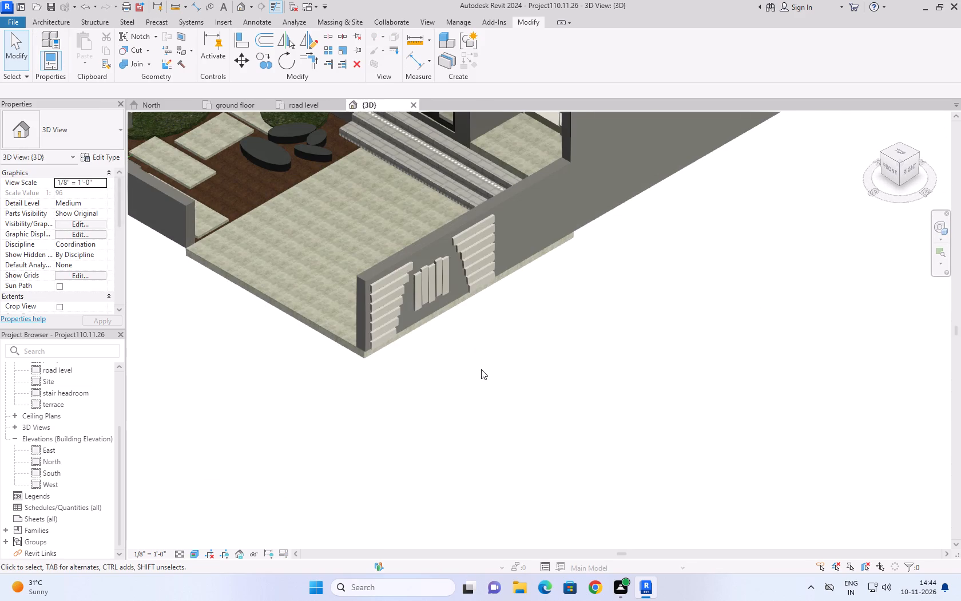
left_click(481, 369)
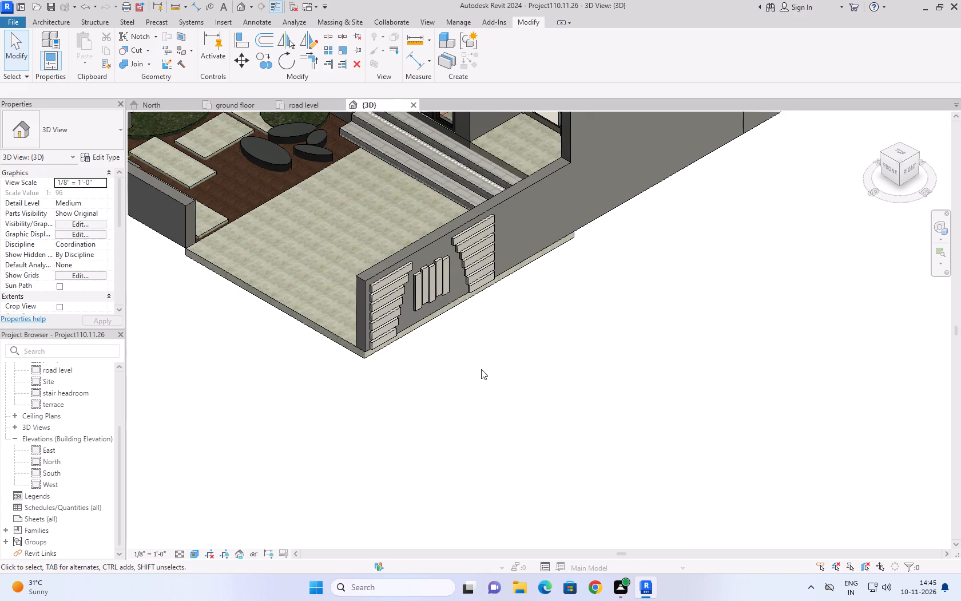
left_click(400, 306)
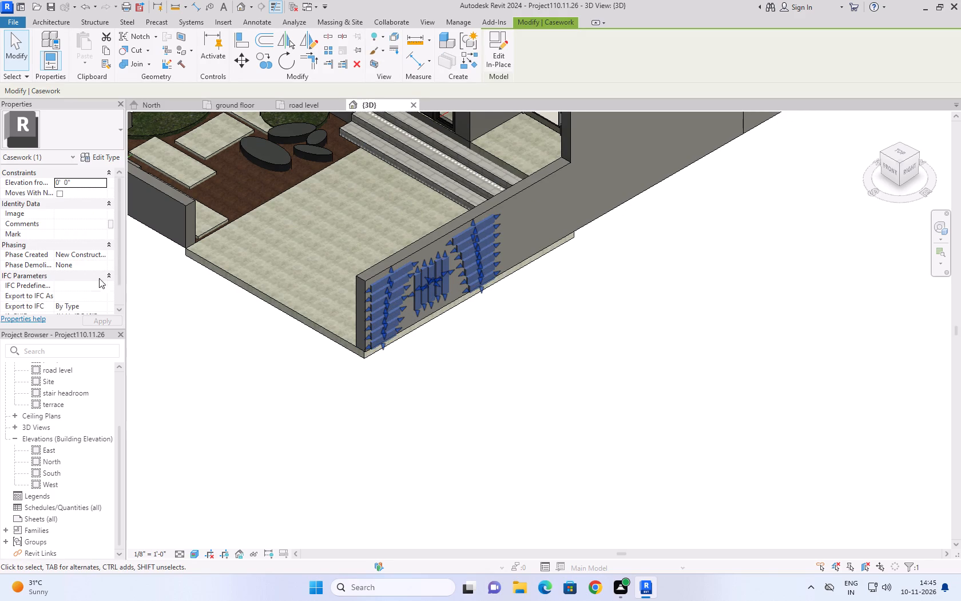
left_click(500, 69)
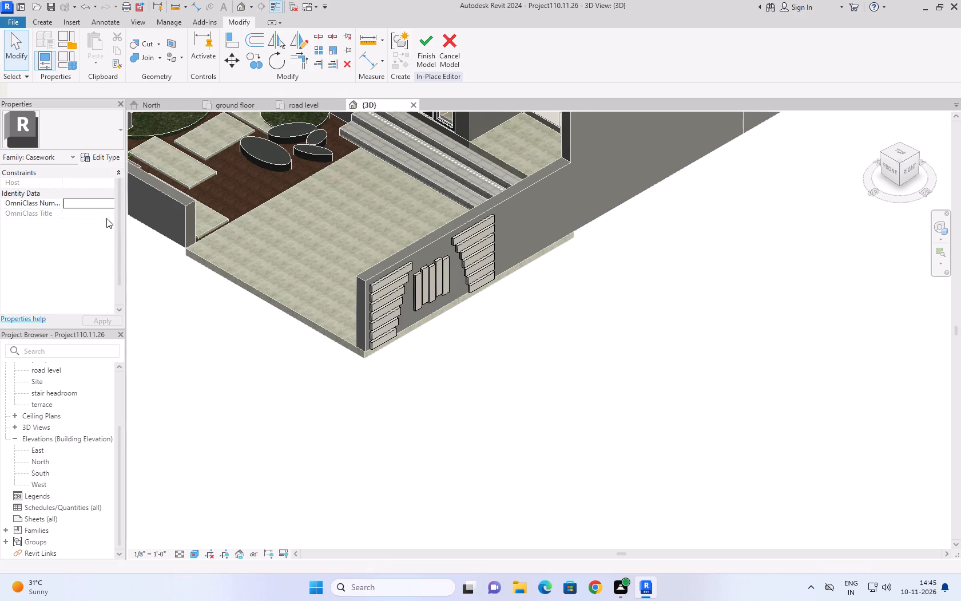
left_click(383, 299)
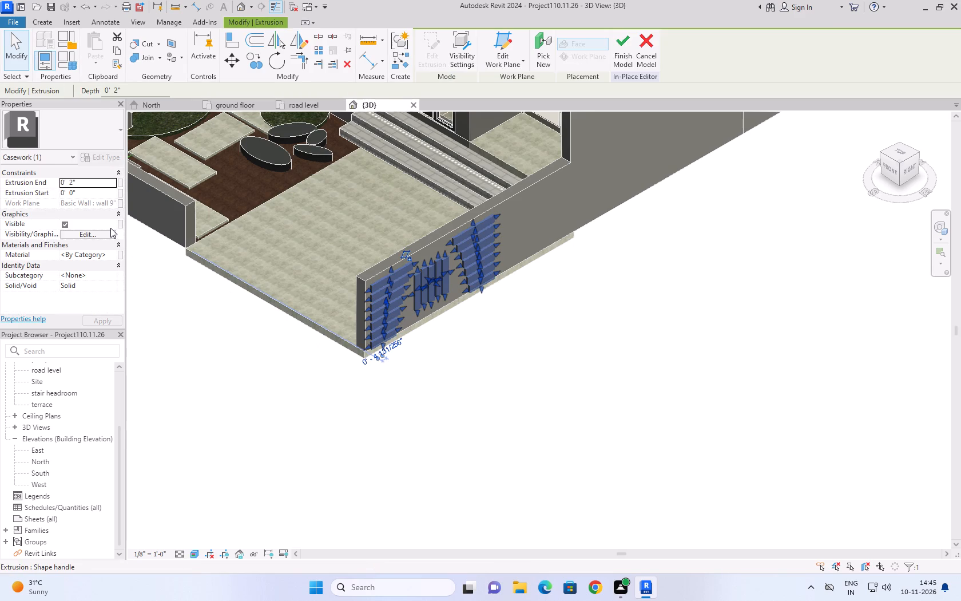
left_click(110, 256)
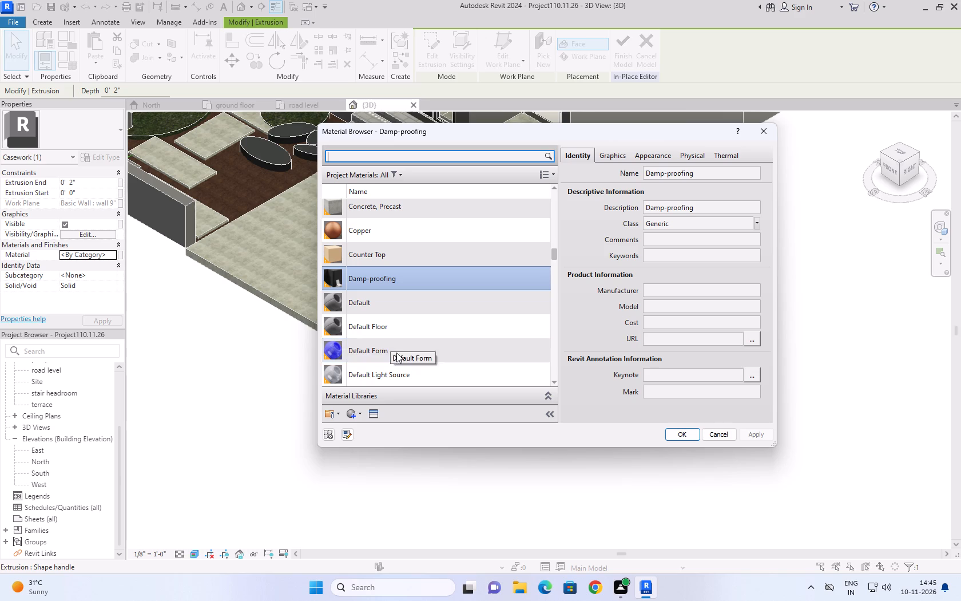
scroll(401, 343, "down", 1)
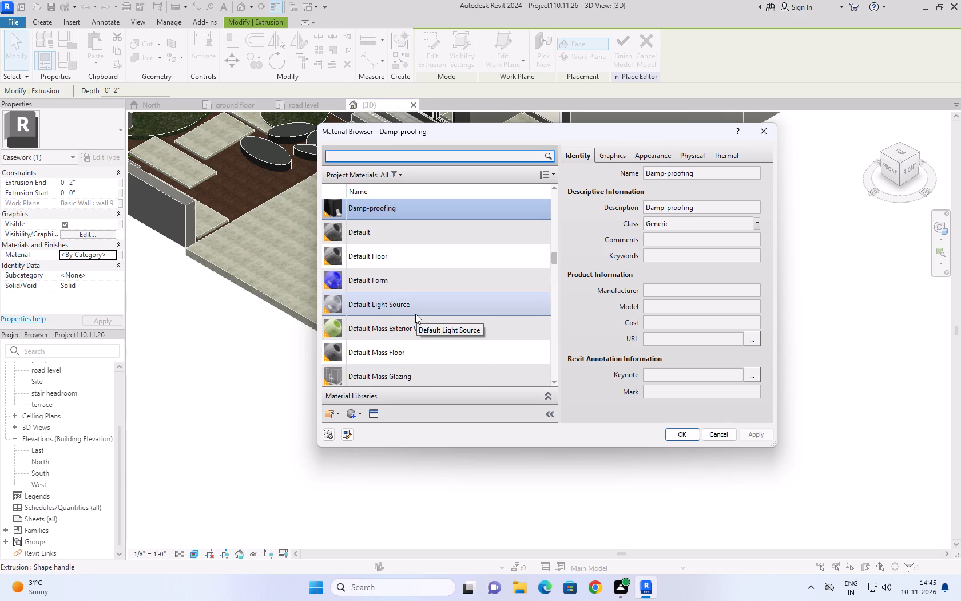
scroll(415, 314, "up", 1)
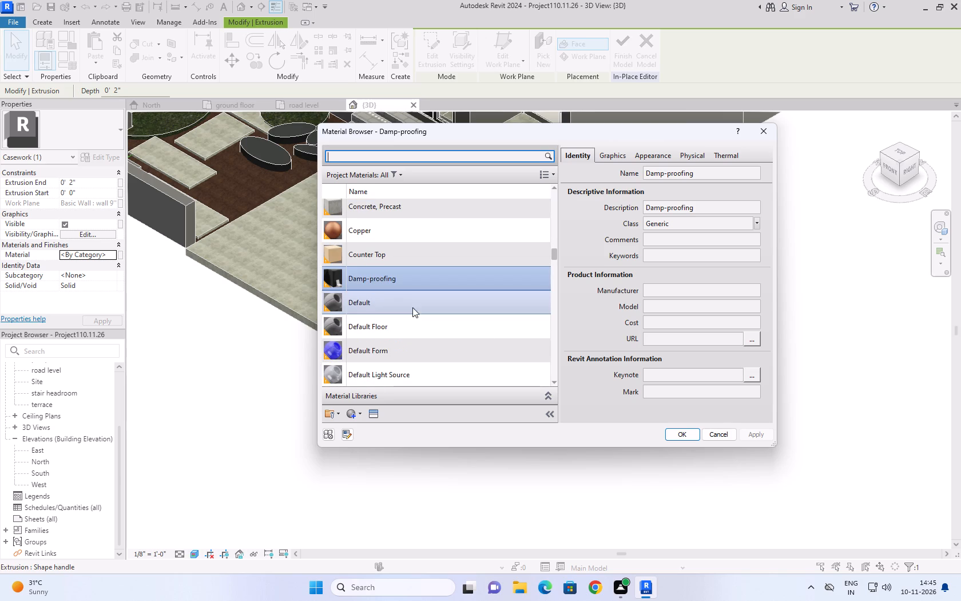
scroll(403, 294, "up", 3)
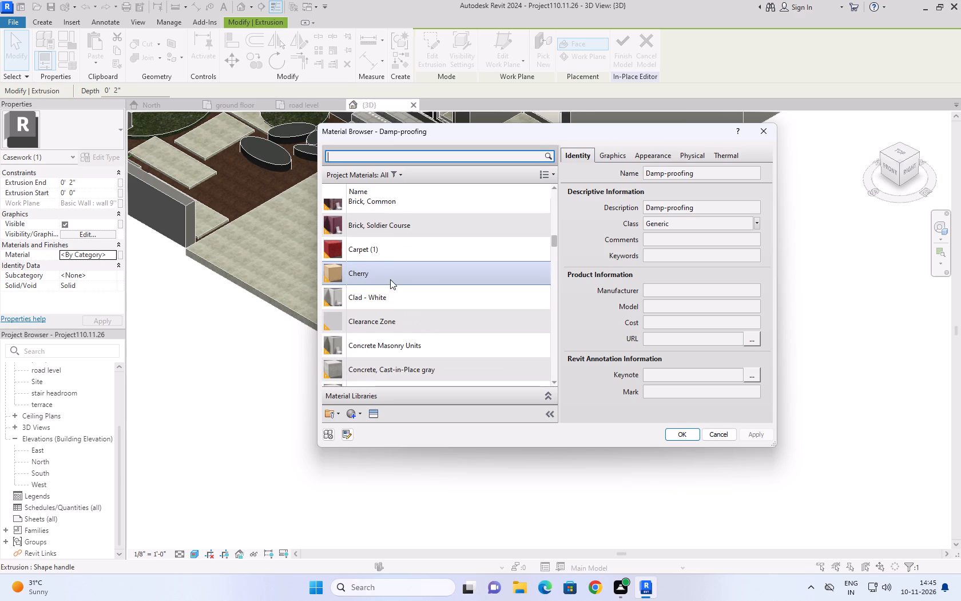
left_click(386, 296)
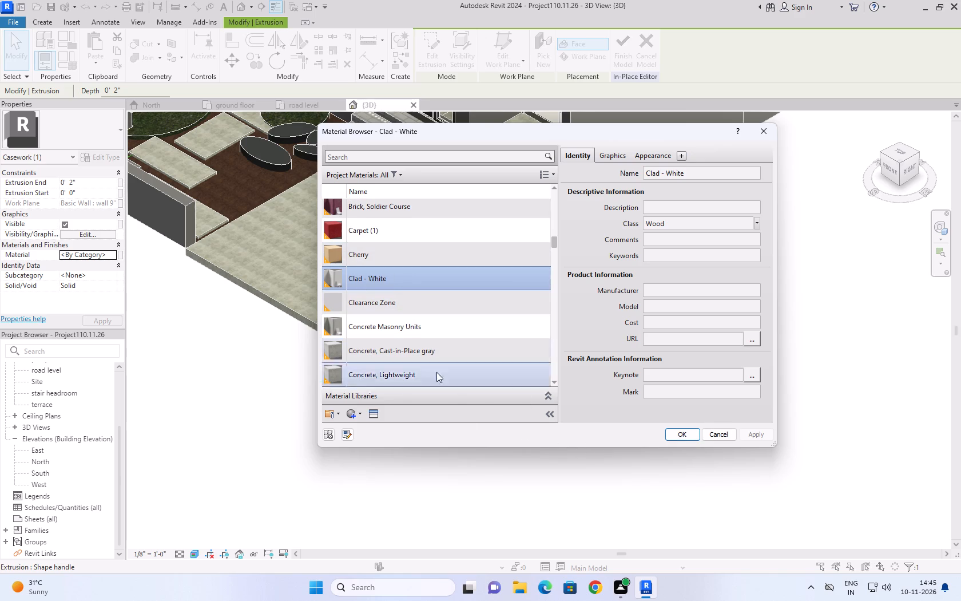
left_click(684, 438)
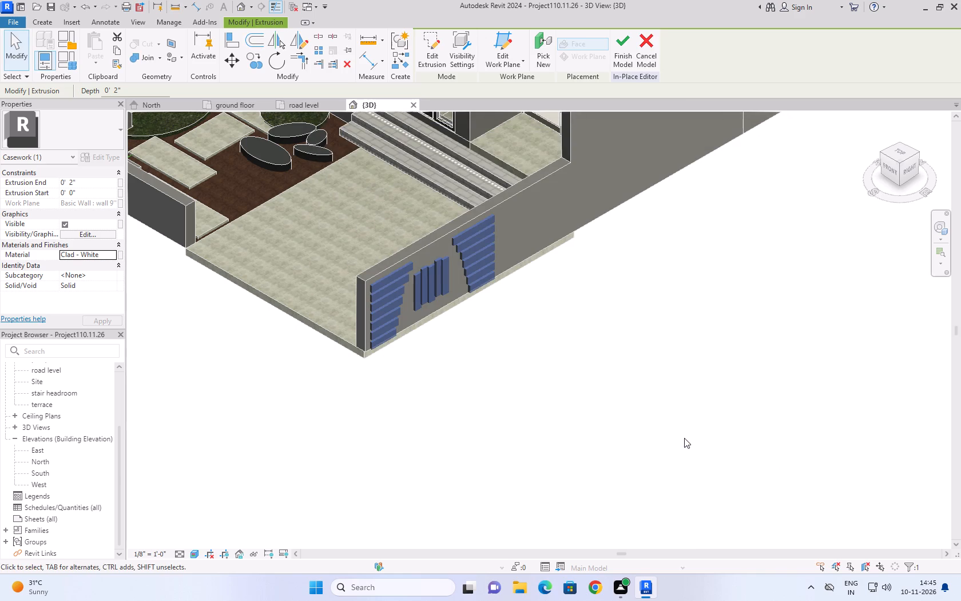
left_click(370, 397)
Set the decorative extrusion's end to 1" and finish the in-place model.
scroll(389, 429, "down", 2)
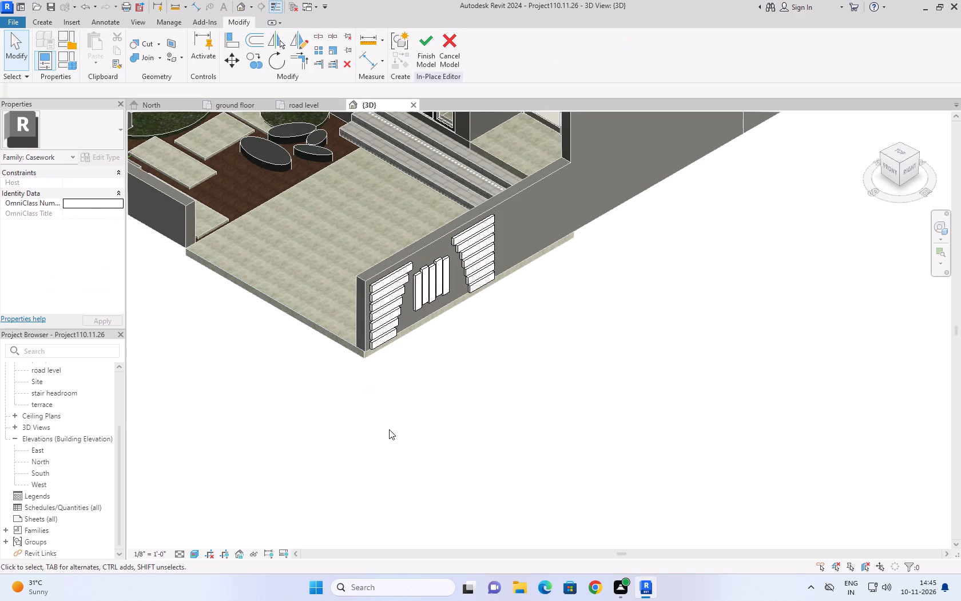
scroll(389, 429, "down", 4)
scroll(371, 469, "up", 6)
scroll(330, 311, "up", 3)
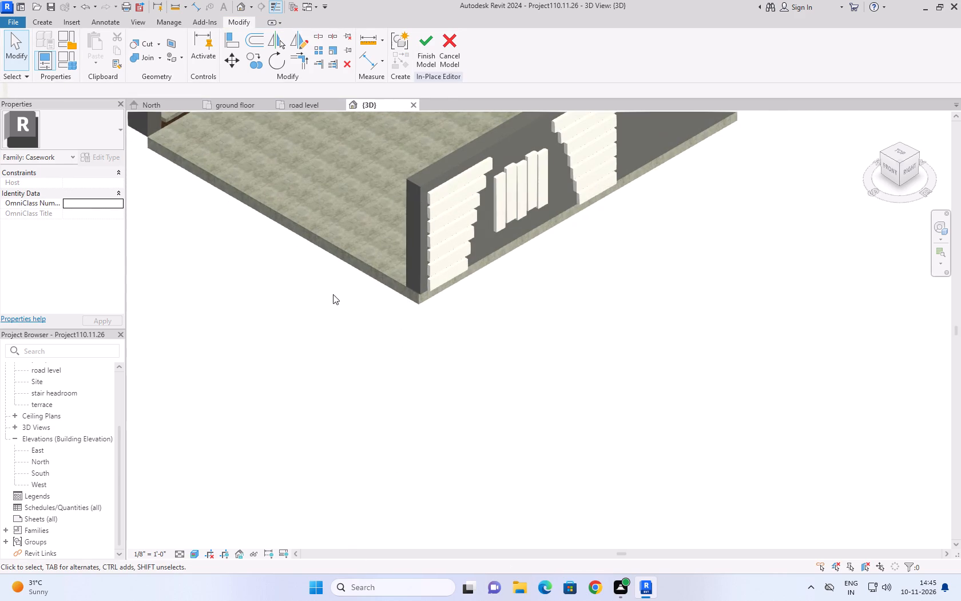
left_click(453, 201)
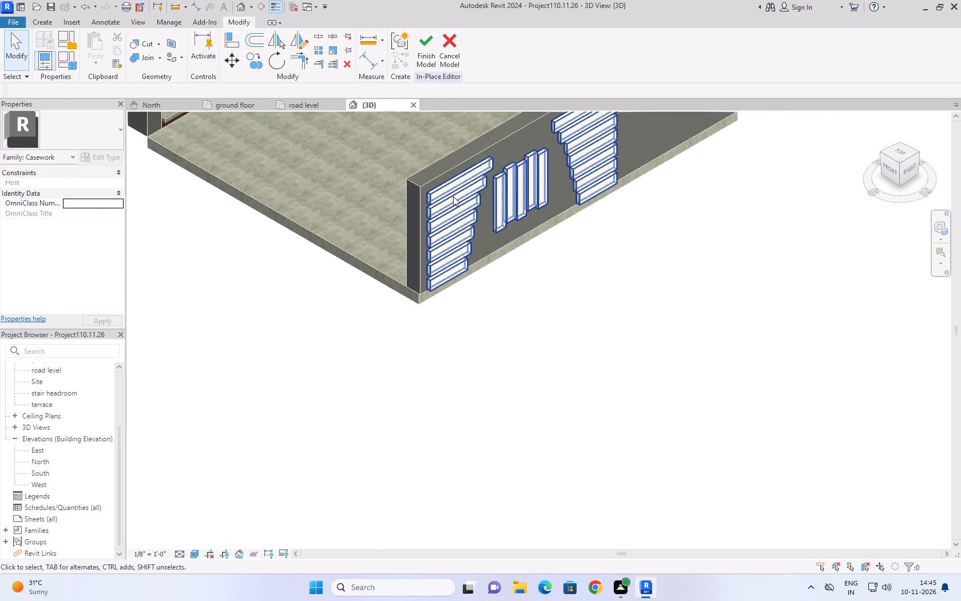
left_click(454, 196)
left_click(106, 177)
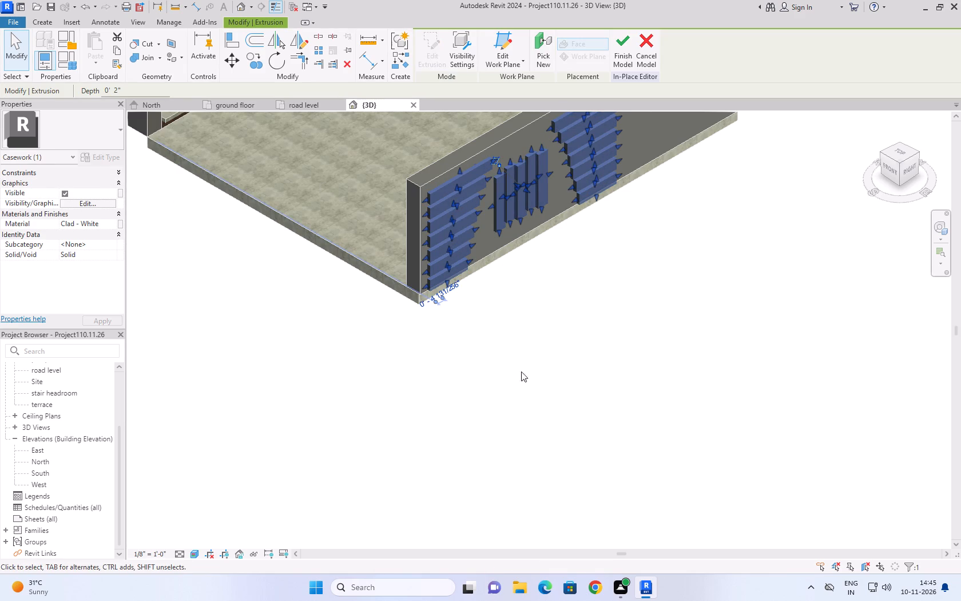
left_click(543, 381)
left_click(450, 193)
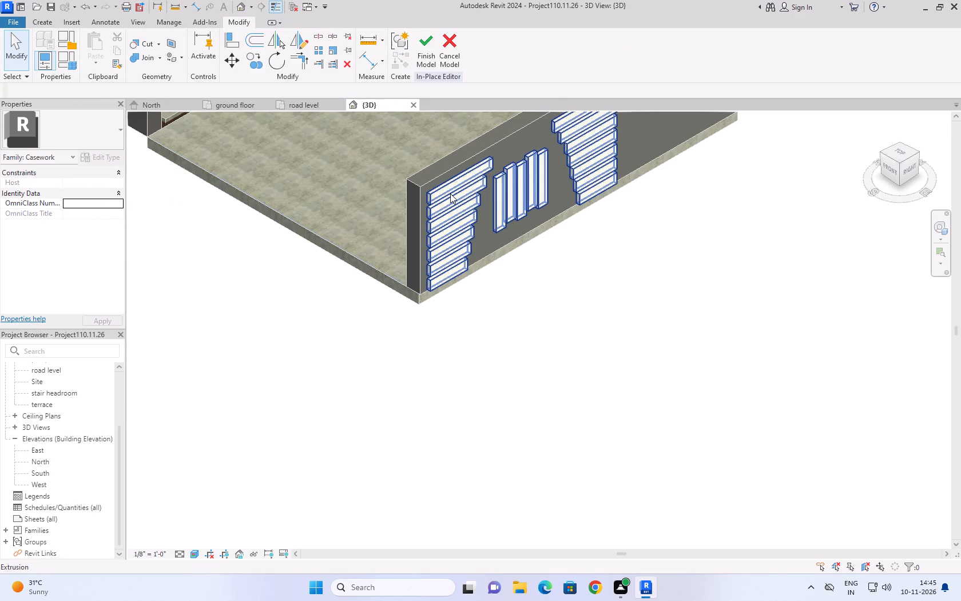
left_click(104, 181)
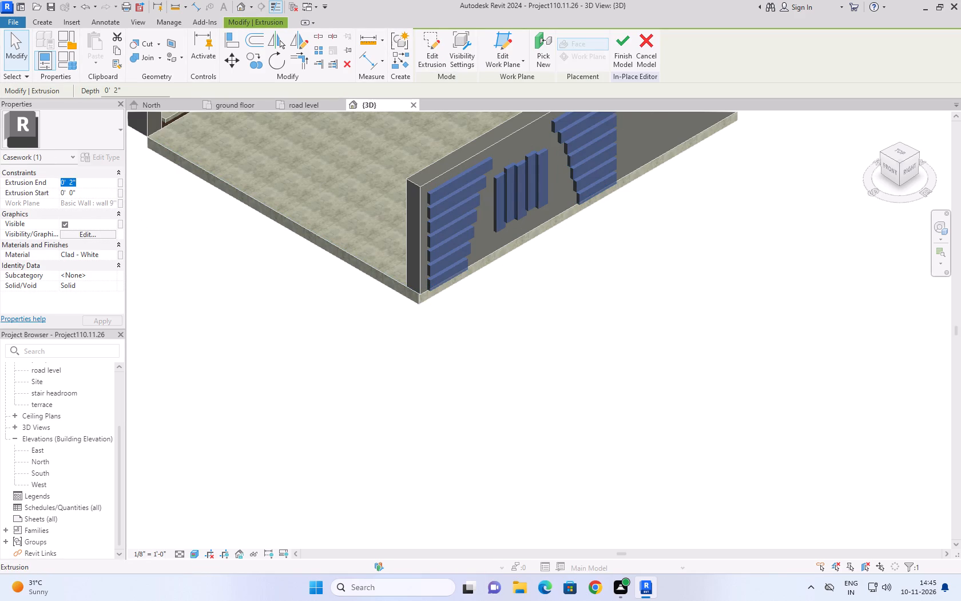
type("1''")
left_click(211, 430)
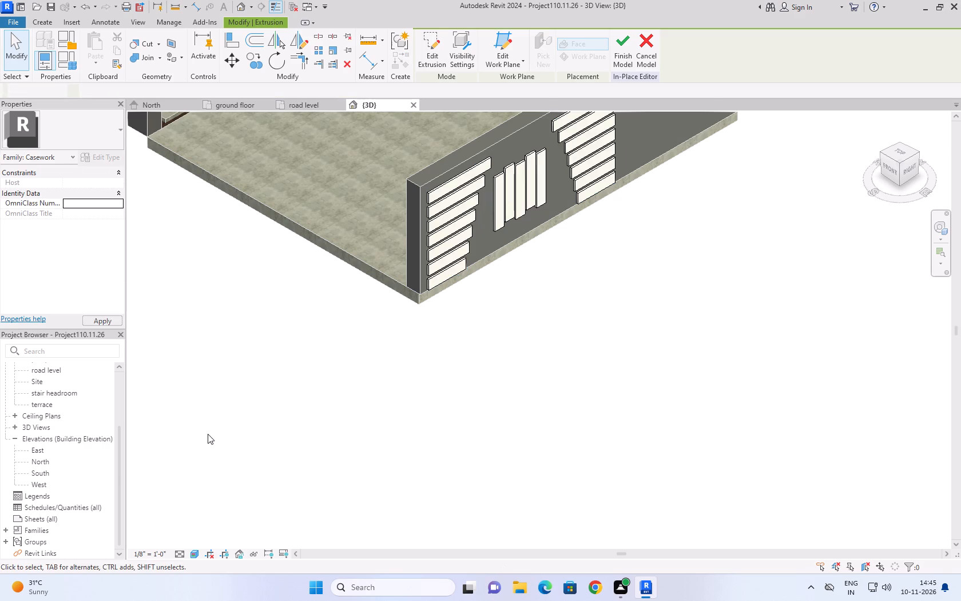
left_click(423, 56)
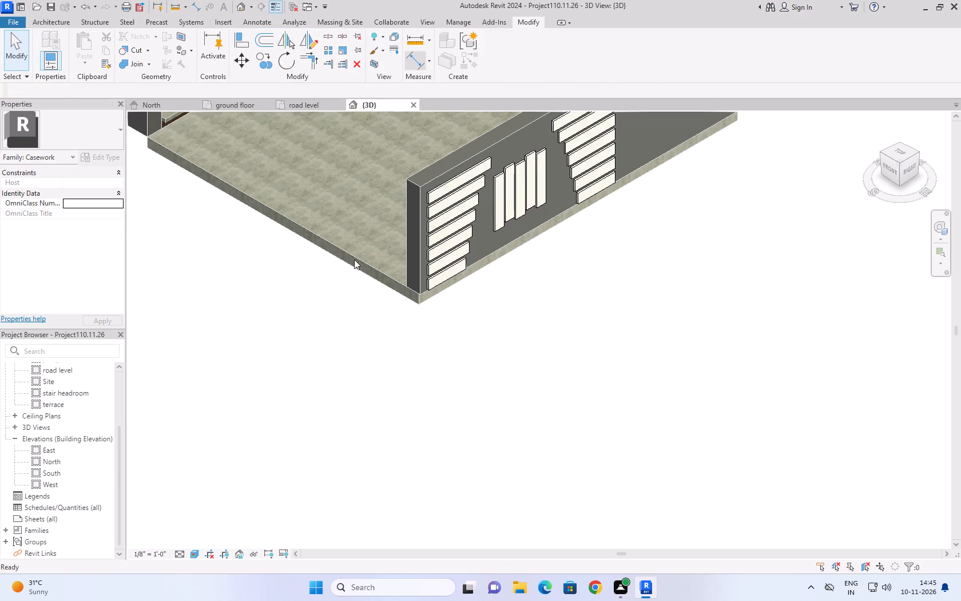
left_click(337, 360)
Examine the side wall's decorative blocks in 3D, both close up and together with the front yard and house.
scroll(337, 360, "down", 2)
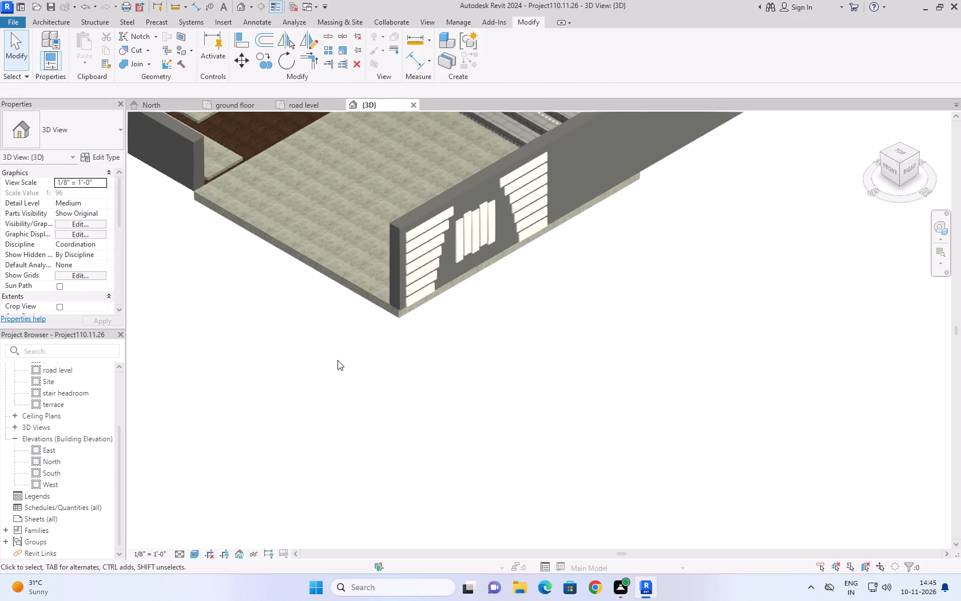
scroll(337, 360, "down", 9)
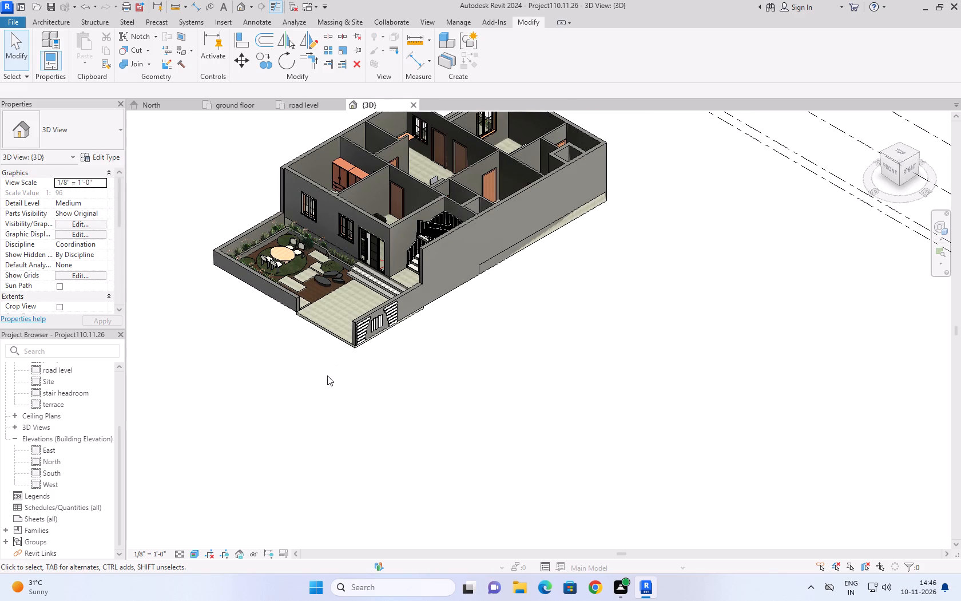
left_click(14, 56)
scroll(209, 318, "up", 3)
scroll(468, 426, "up", 4)
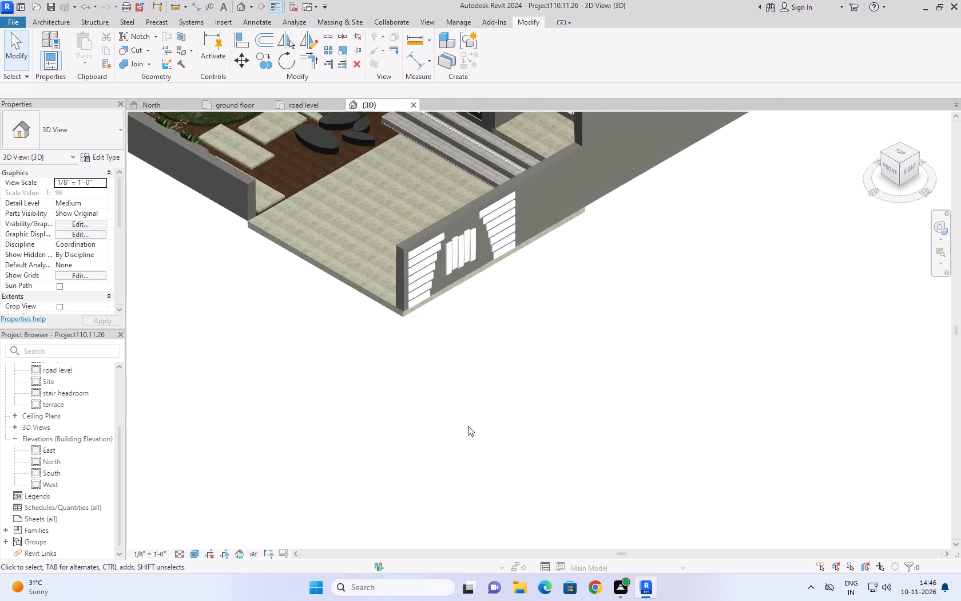
scroll(409, 385, "up", 2)
scroll(410, 383, "down", 2)
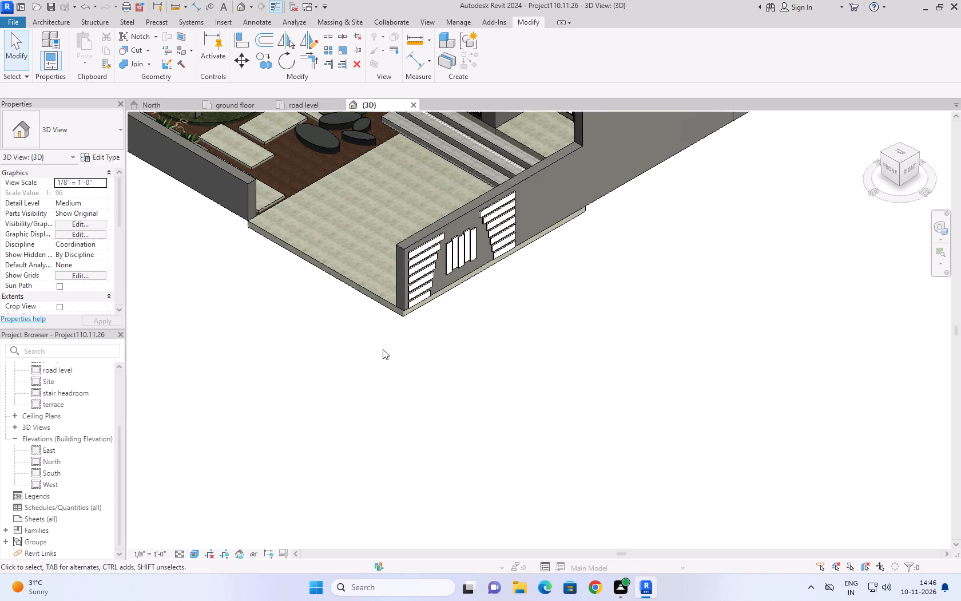
middle_click_drag(456, 341, 379, 452)
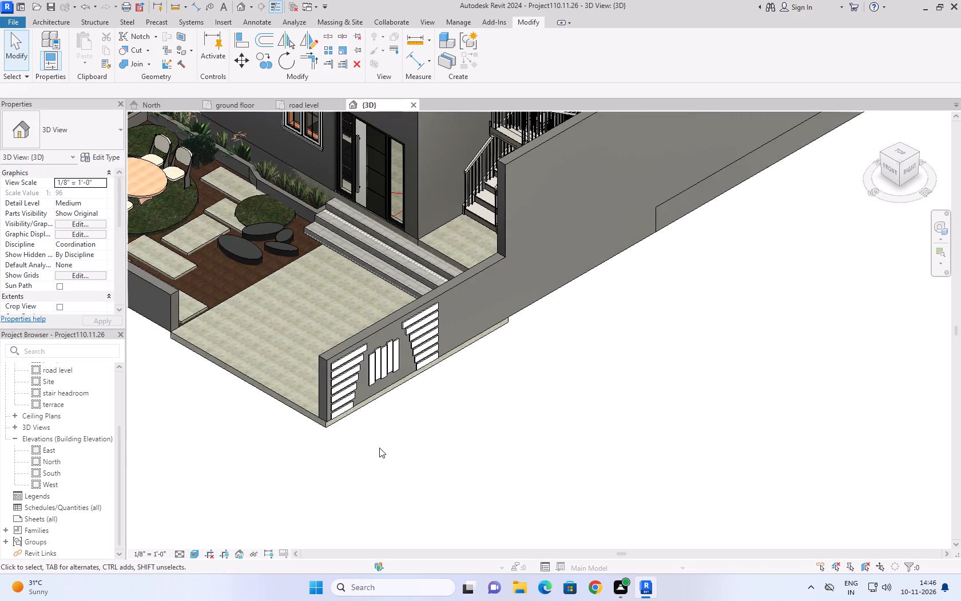
scroll(344, 371, "up", 8)
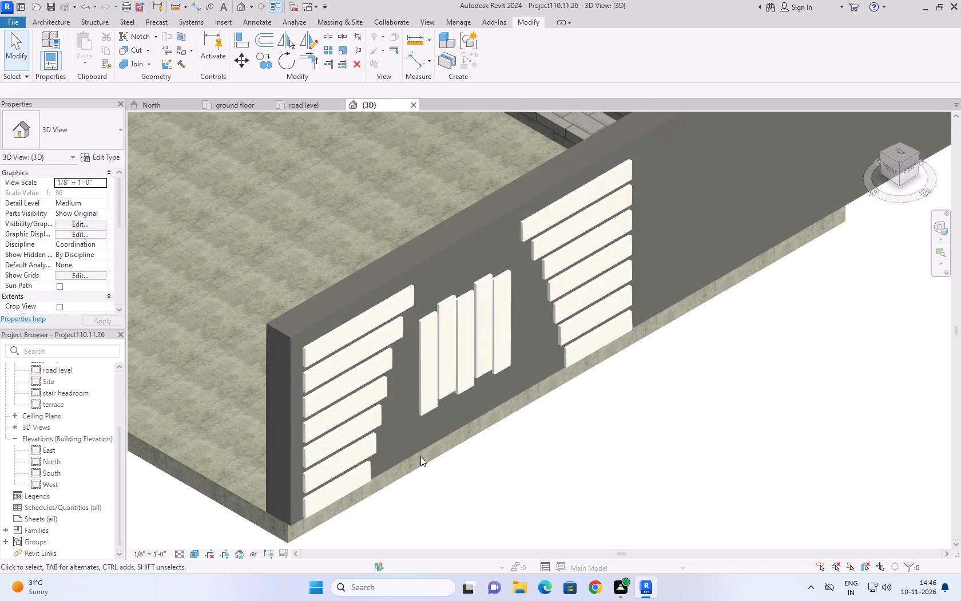
left_click(570, 448)
scroll(583, 421, "down", 9)
scroll(590, 475, "up", 2)
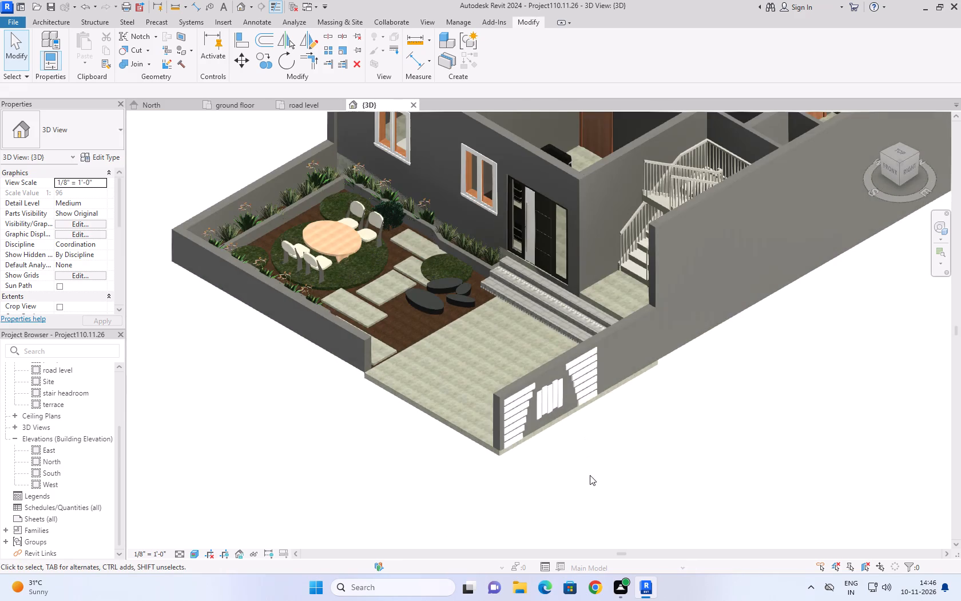
scroll(590, 475, "up", 2)
scroll(535, 445, "up", 1)
middle_click_drag(535, 445, 407, 409)
scroll(407, 409, "up", 5)
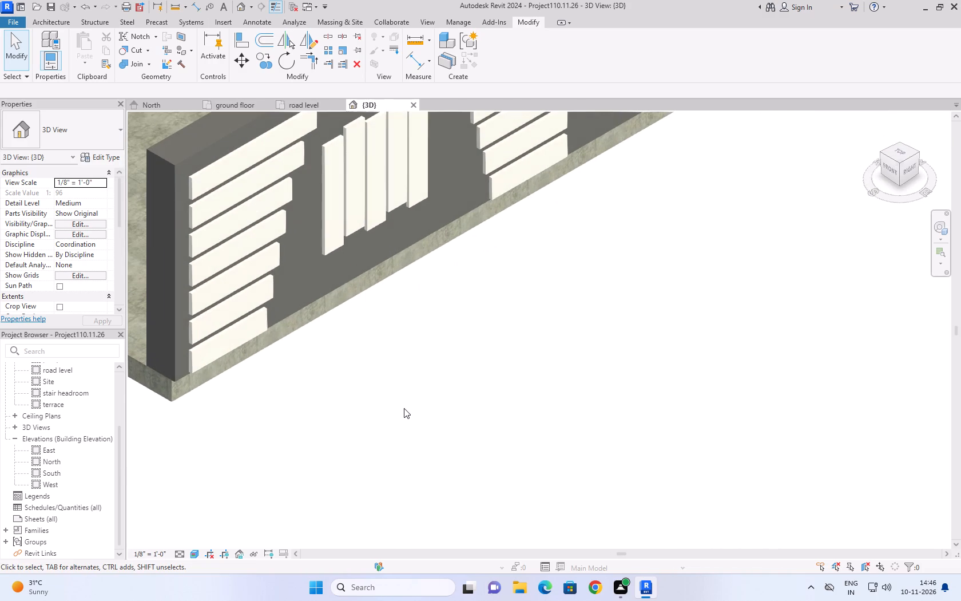
scroll(404, 408, "down", 4)
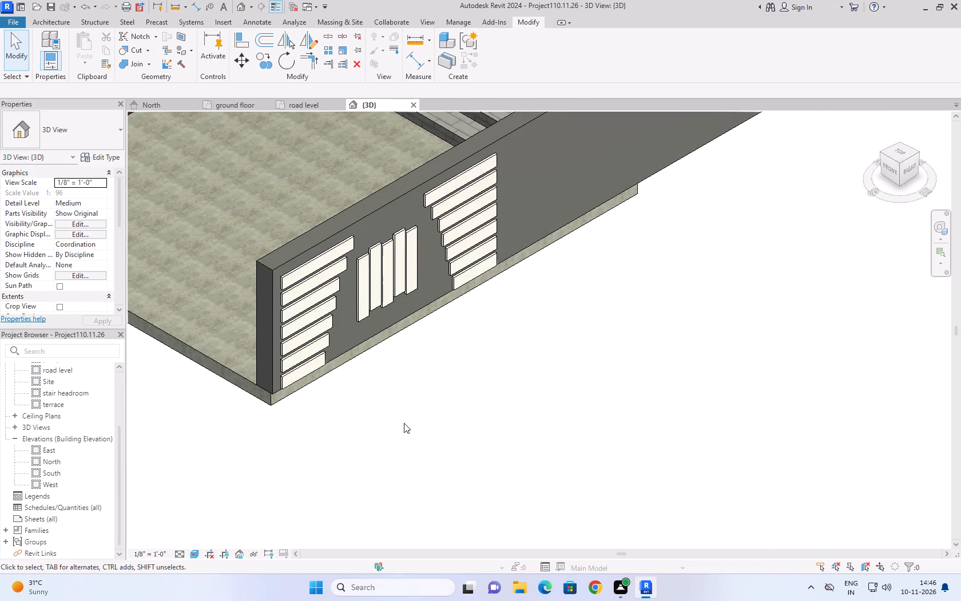
scroll(404, 423, "down", 5)
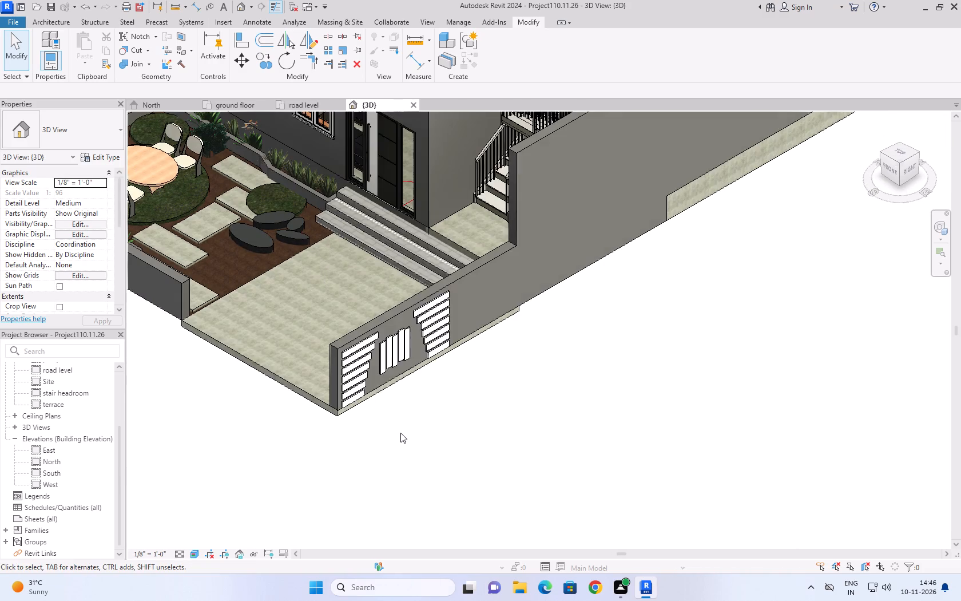
scroll(400, 433, "down", 1)
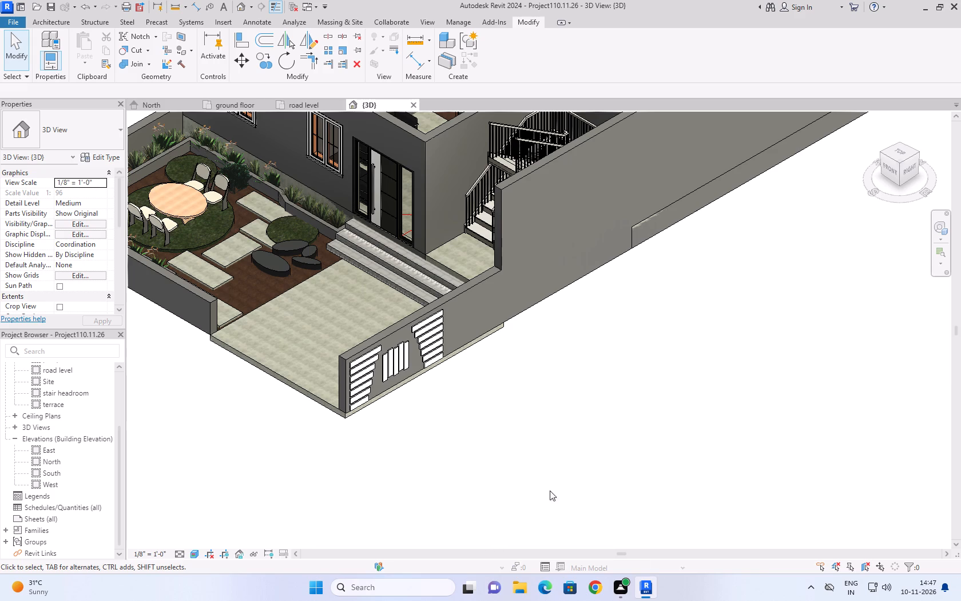
middle_click_drag(590, 459, 471, 518)
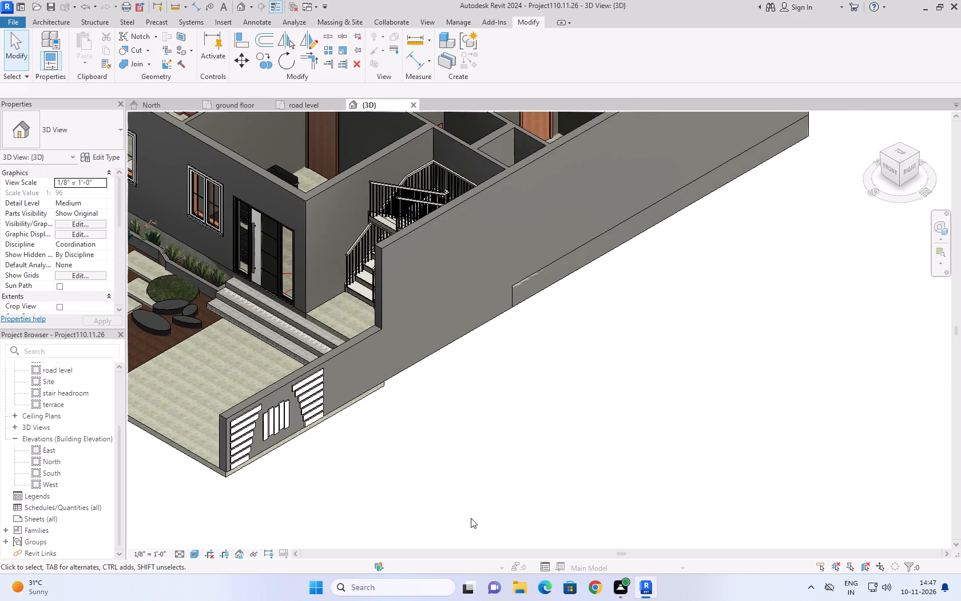
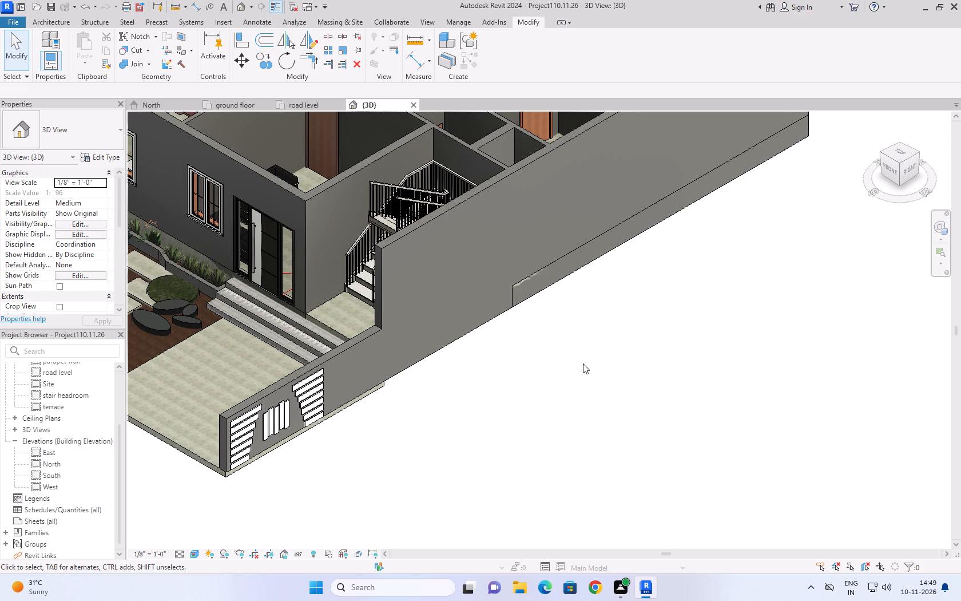
Examine the side wall's white decorative blocks together with the house and front yard in 3D, then straight on from the right side.
left_click(598, 421)
scroll(539, 455, "down", 3)
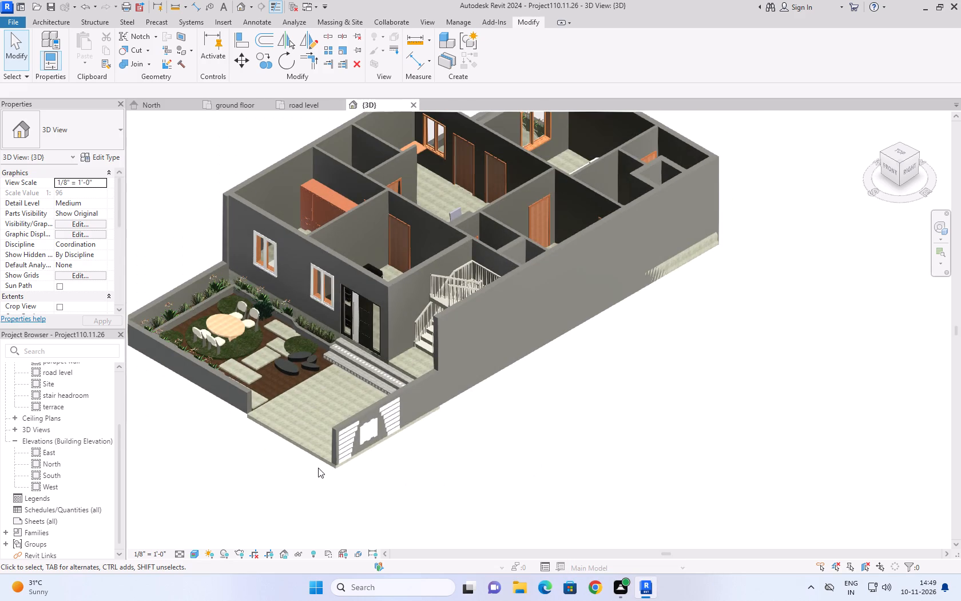
scroll(312, 462, "up", 5)
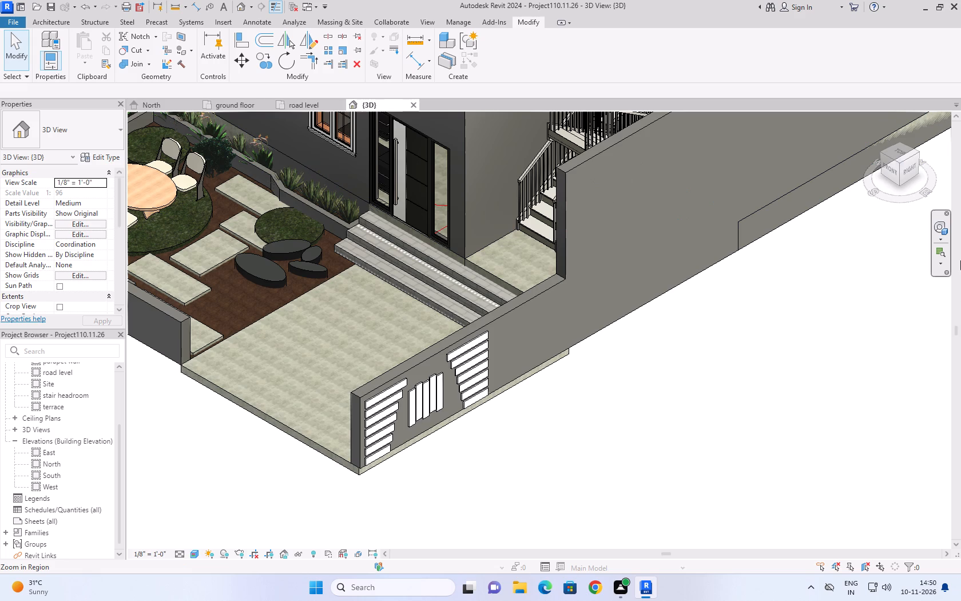
scroll(943, 250, "down", 3)
scroll(868, 250, "down", 1)
middle_click_drag(865, 250, 598, 296)
scroll(598, 296, "up", 1)
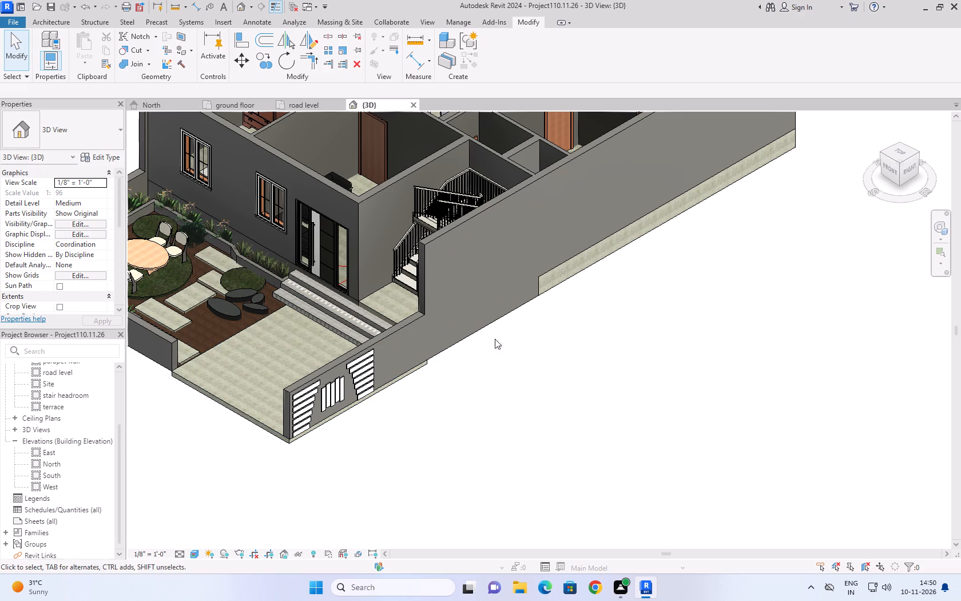
middle_click_drag(479, 452, 588, 357)
scroll(495, 433, "down", 1)
scroll(586, 359, "up", 1)
scroll(429, 341, "up", 5)
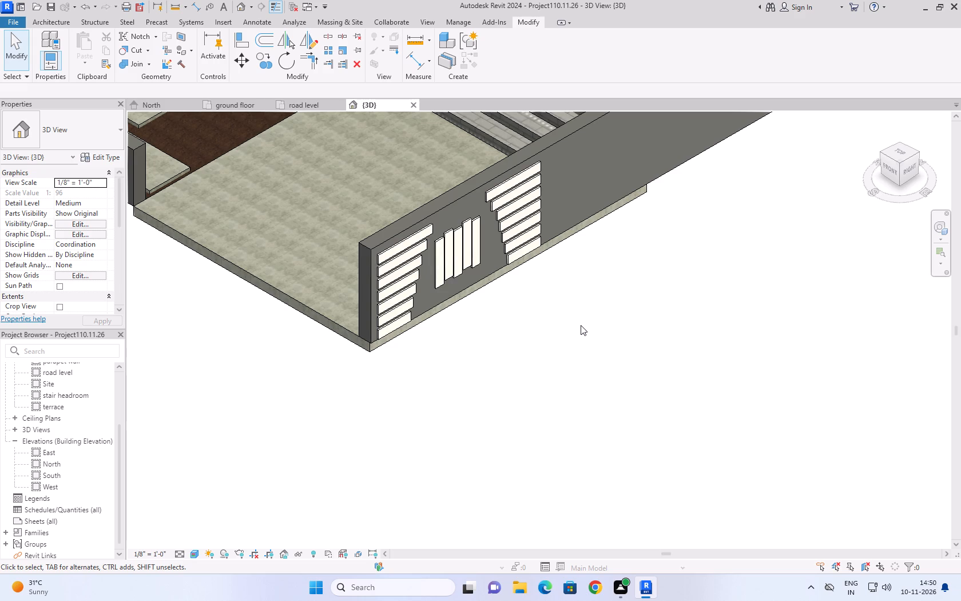
scroll(577, 319, "down", 6)
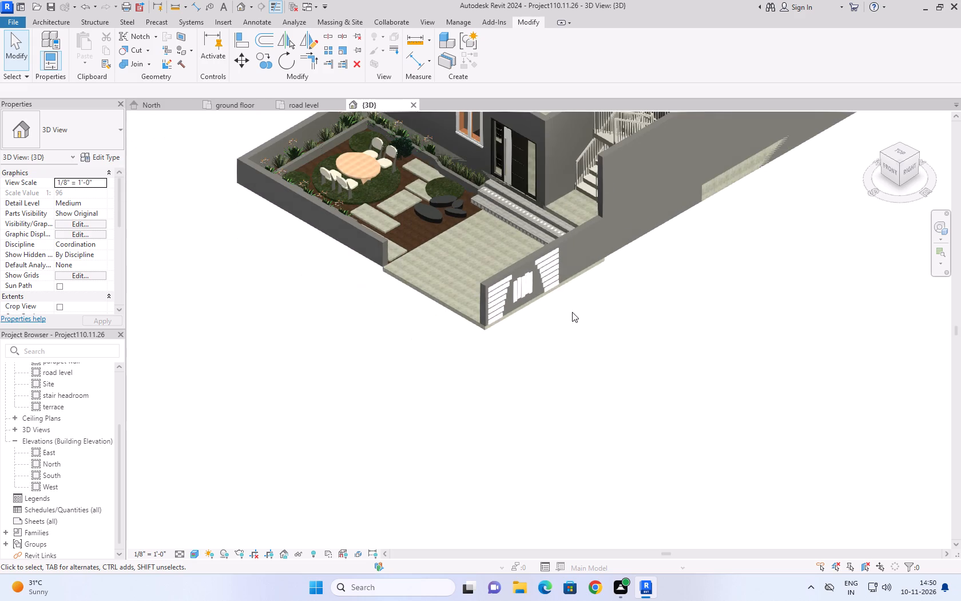
left_click(916, 171)
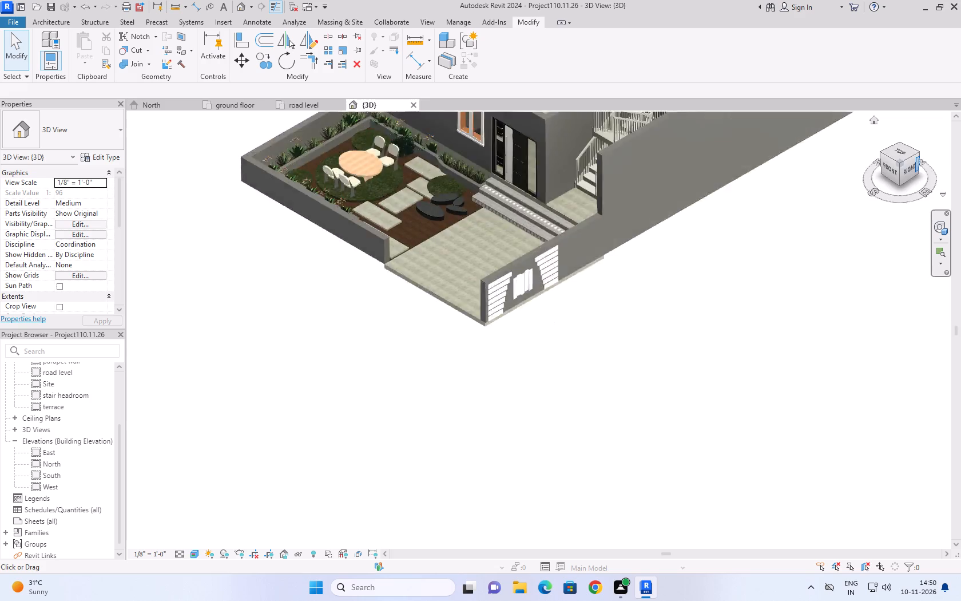
left_click(892, 165)
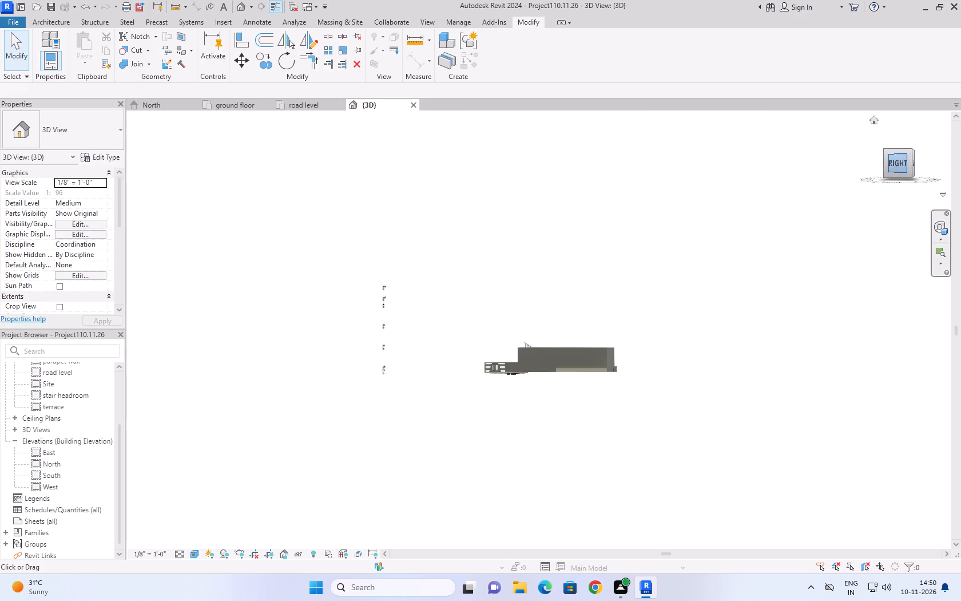
scroll(488, 363, "up", 9)
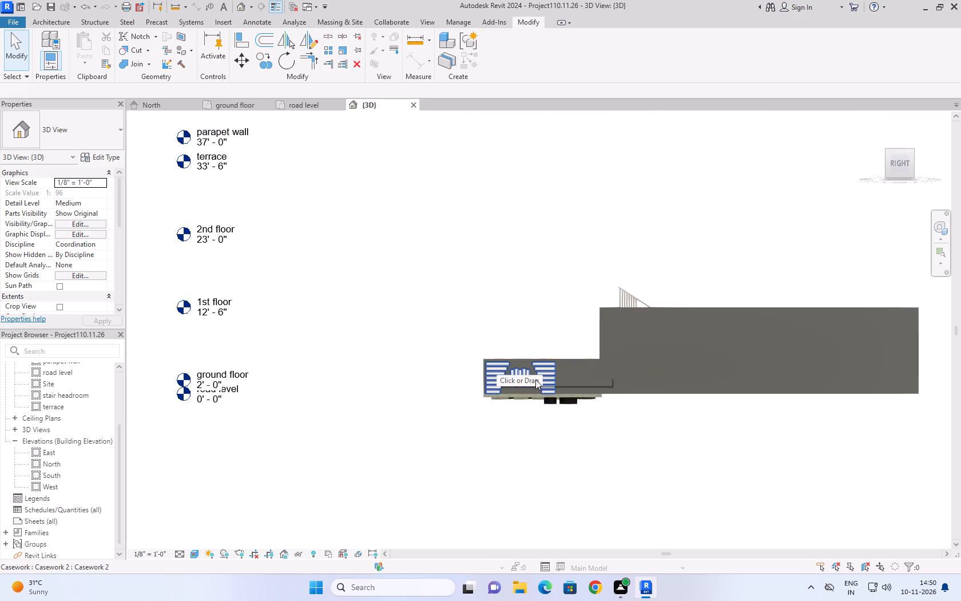
scroll(558, 393, "up", 4)
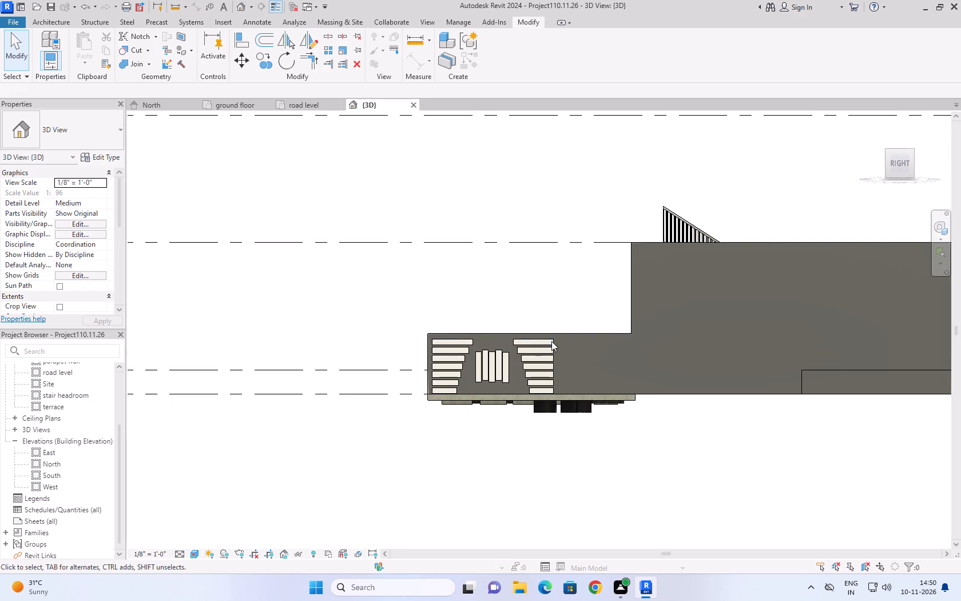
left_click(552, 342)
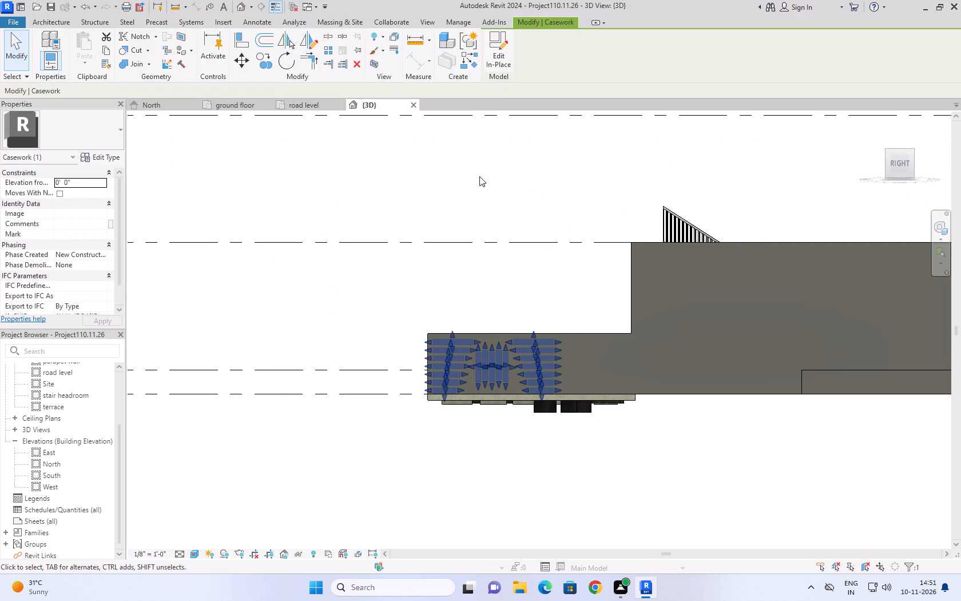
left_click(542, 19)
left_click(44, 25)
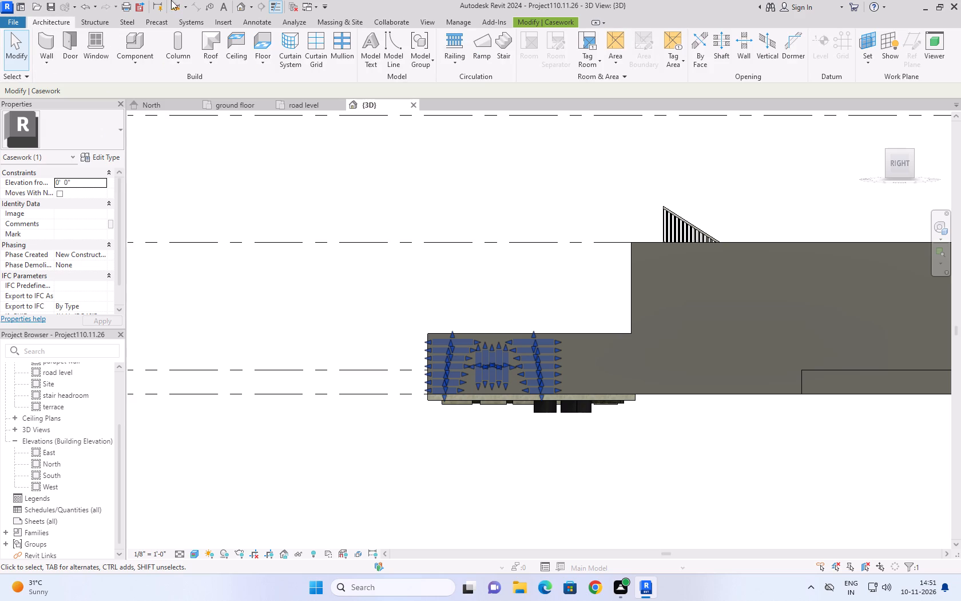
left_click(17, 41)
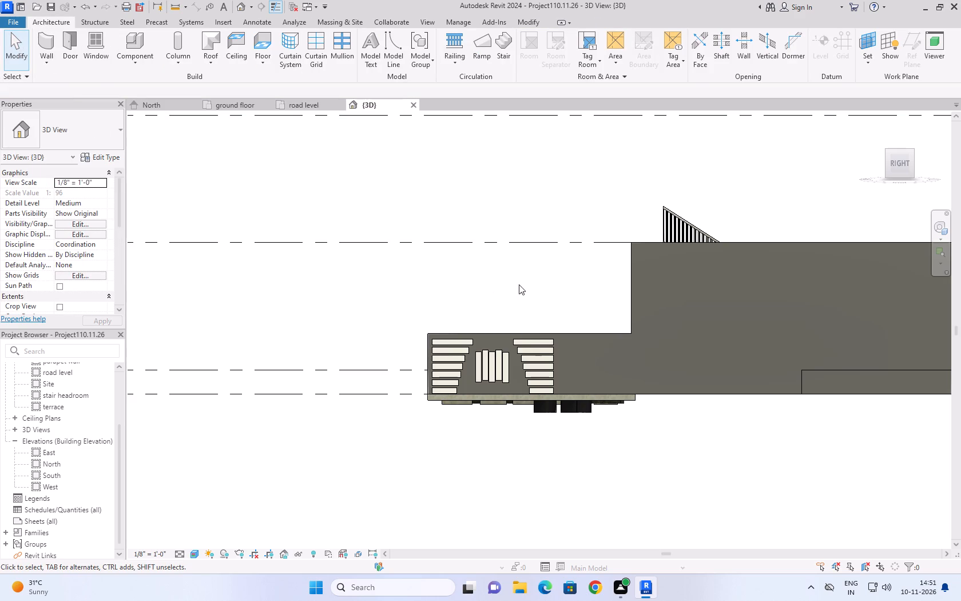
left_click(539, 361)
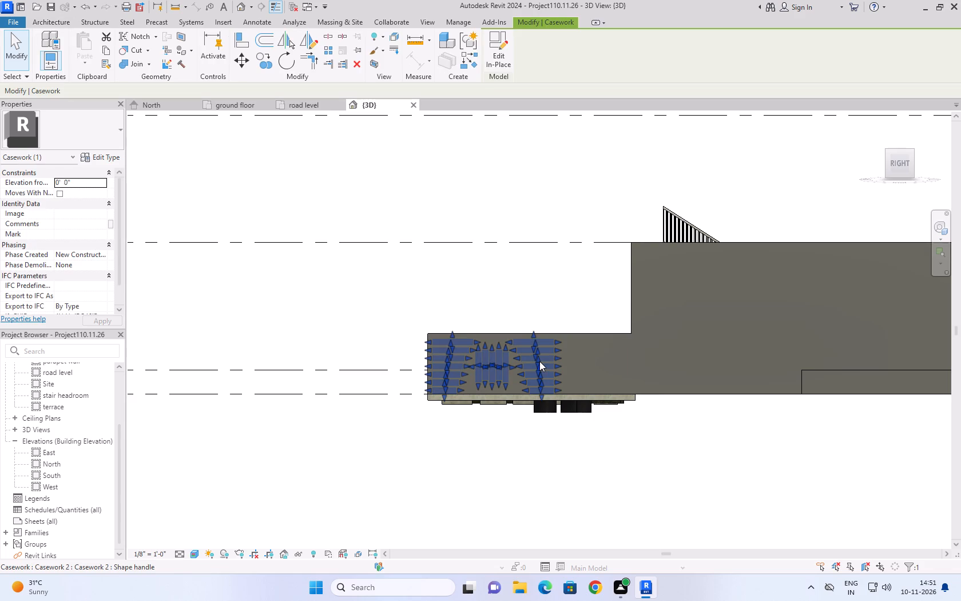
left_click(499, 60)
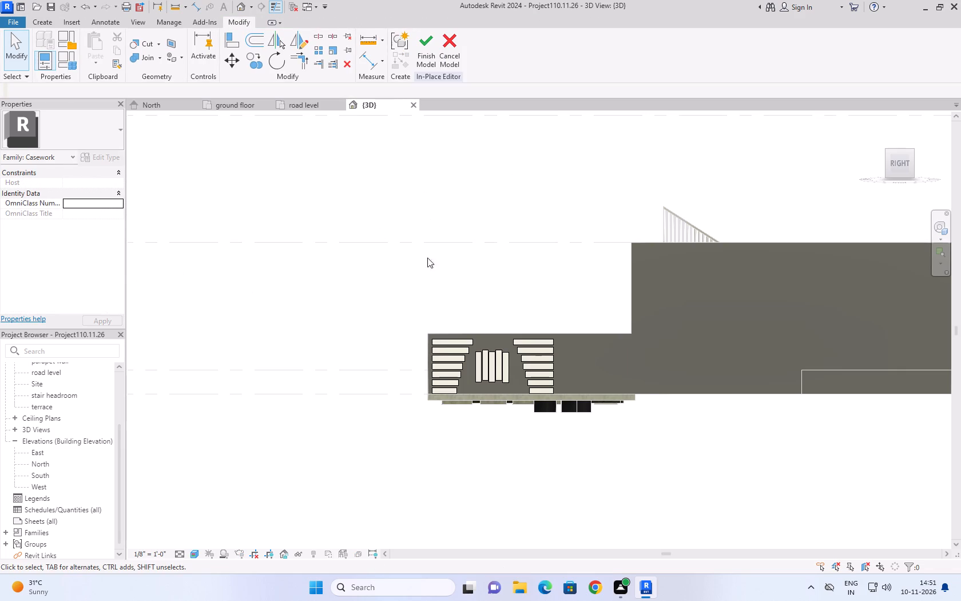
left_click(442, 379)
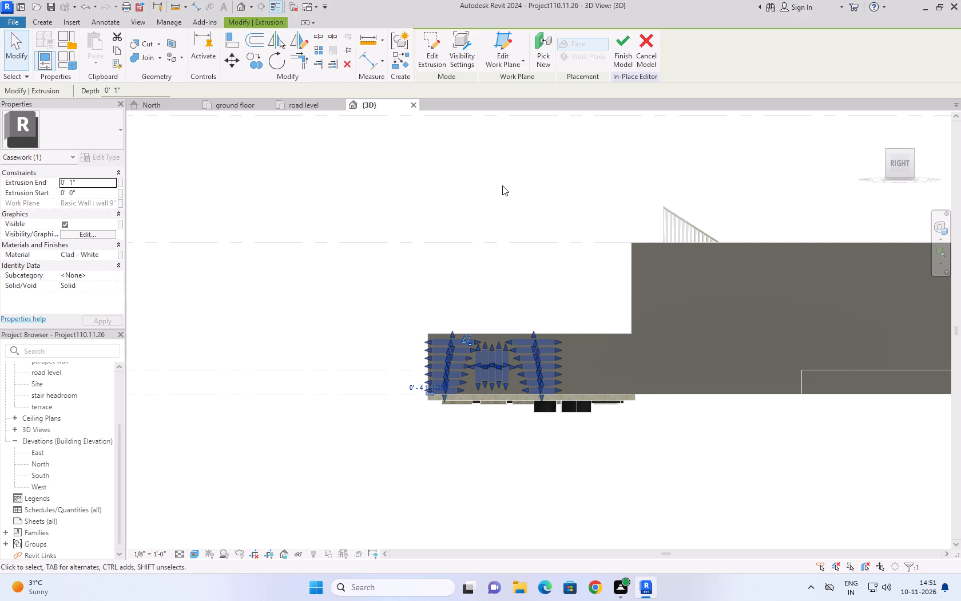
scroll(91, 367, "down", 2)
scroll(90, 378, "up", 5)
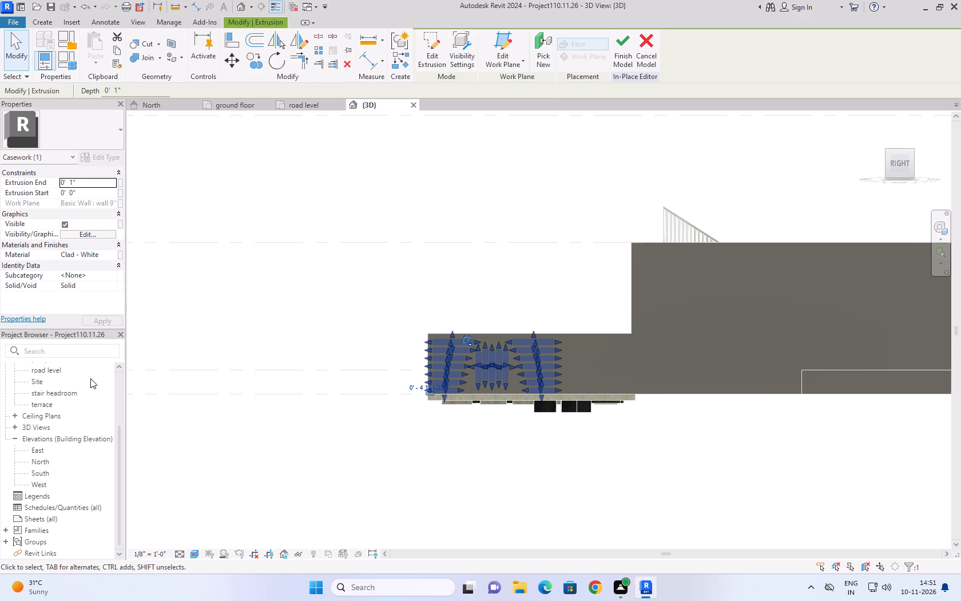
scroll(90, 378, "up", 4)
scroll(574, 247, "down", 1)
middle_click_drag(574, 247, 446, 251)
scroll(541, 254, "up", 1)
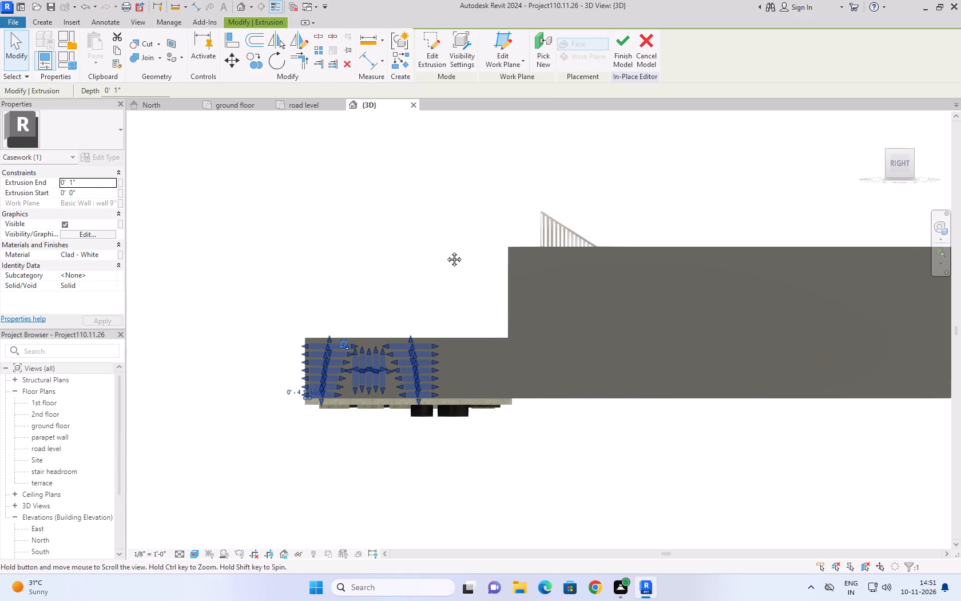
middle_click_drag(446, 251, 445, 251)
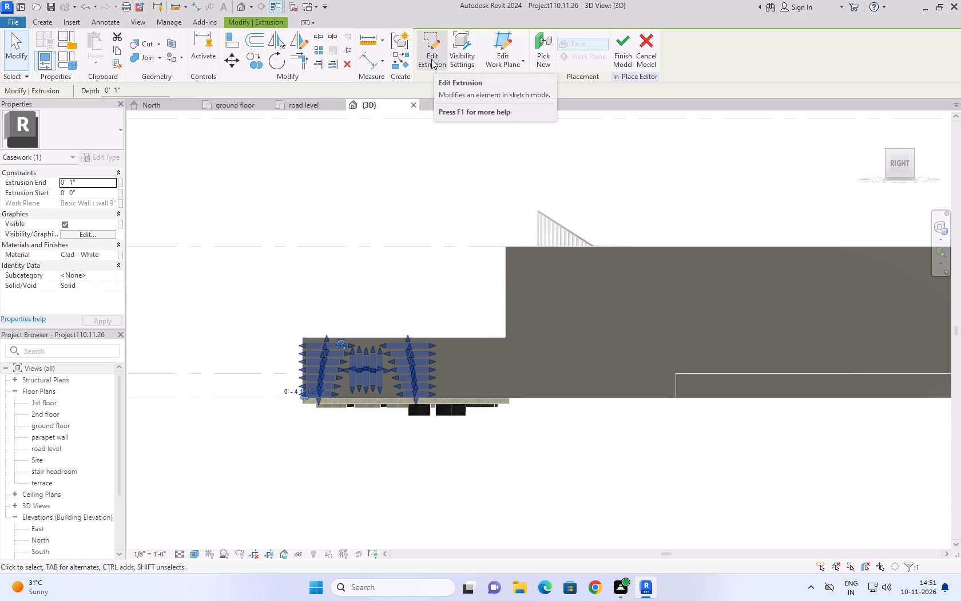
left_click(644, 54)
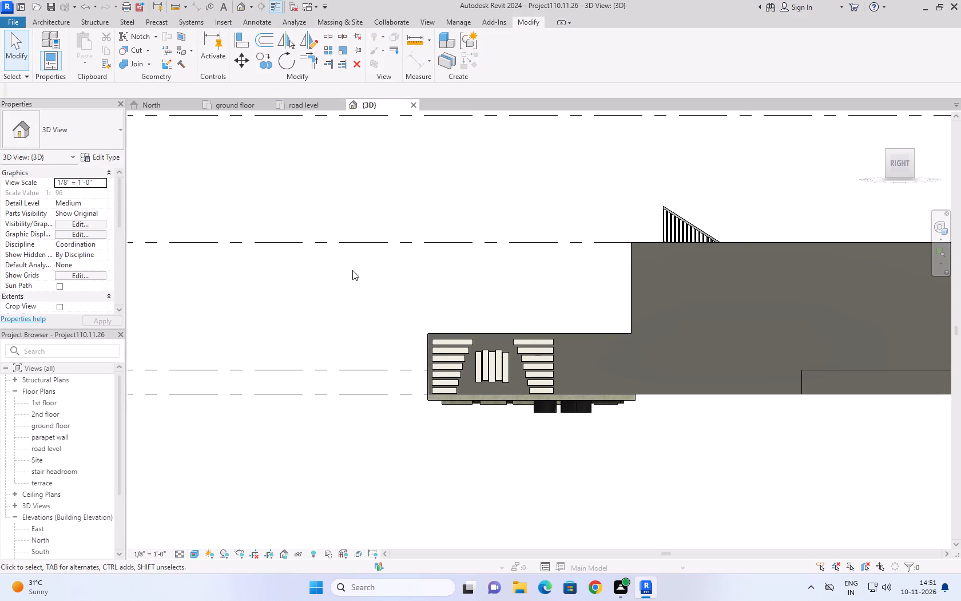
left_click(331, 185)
Start a new in-place model in the Casework category, accepting the default name.
middle_click_drag(539, 426, 491, 433)
scroll(490, 433, "down", 2)
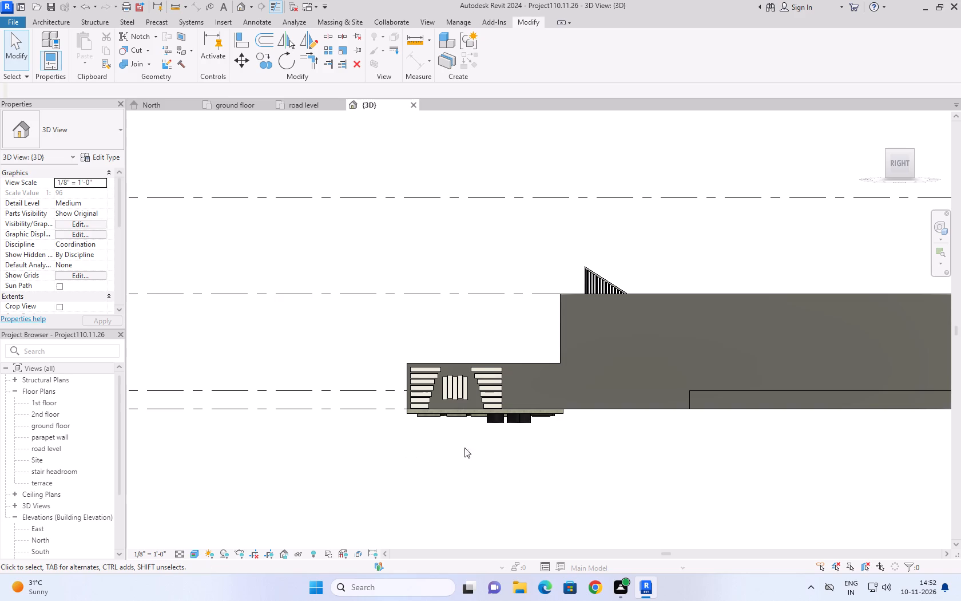
middle_click_drag(628, 430, 519, 434)
scroll(518, 433, "up", 1)
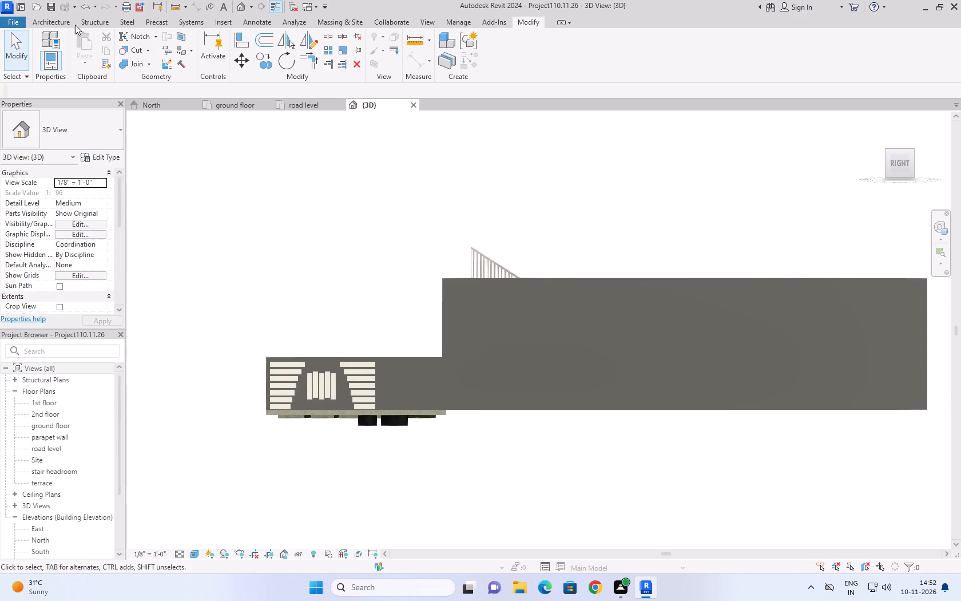
left_click(61, 21)
left_click(133, 62)
left_click(163, 104)
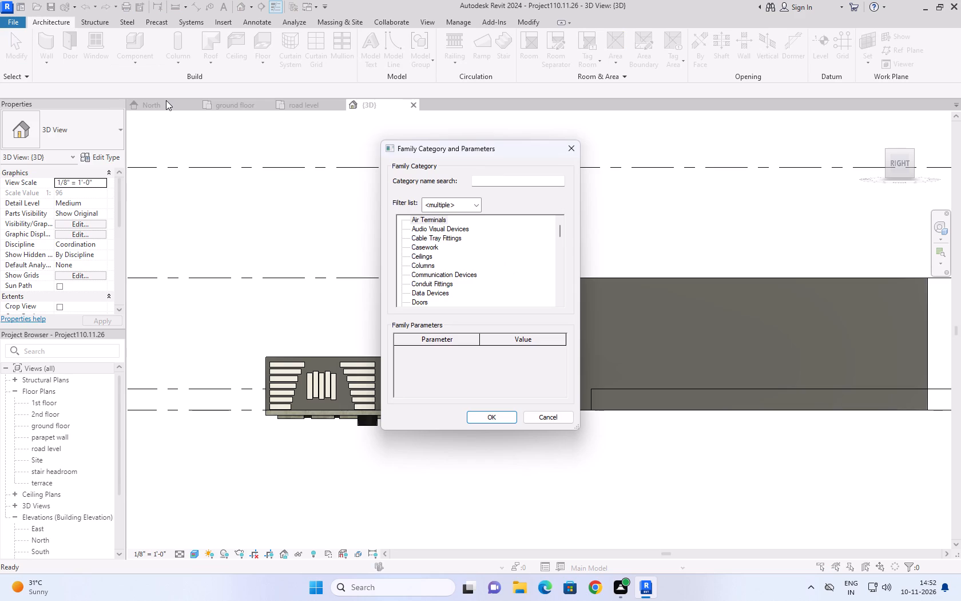
left_click(424, 247)
left_click(486, 426)
left_click(490, 414)
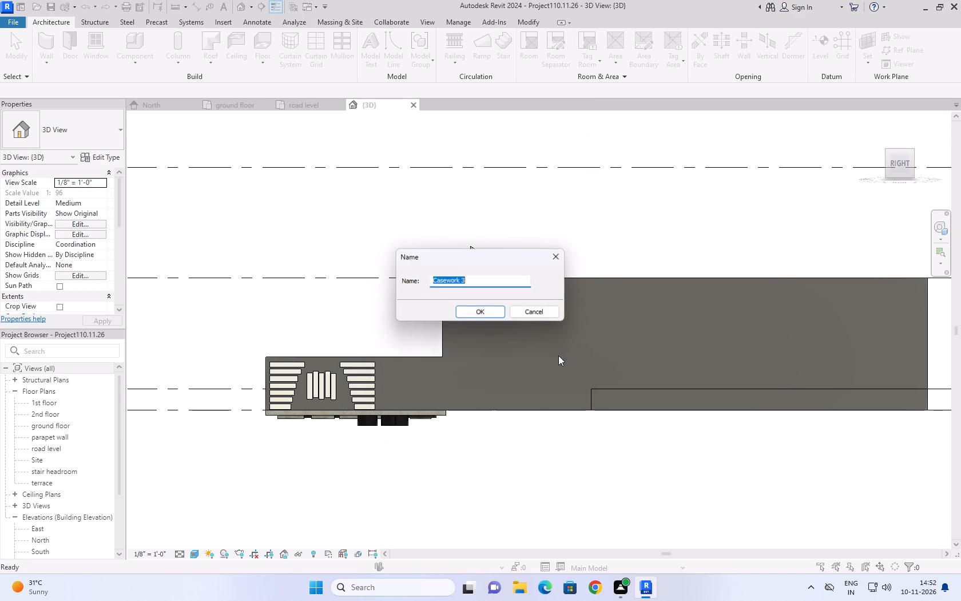
left_click(491, 311)
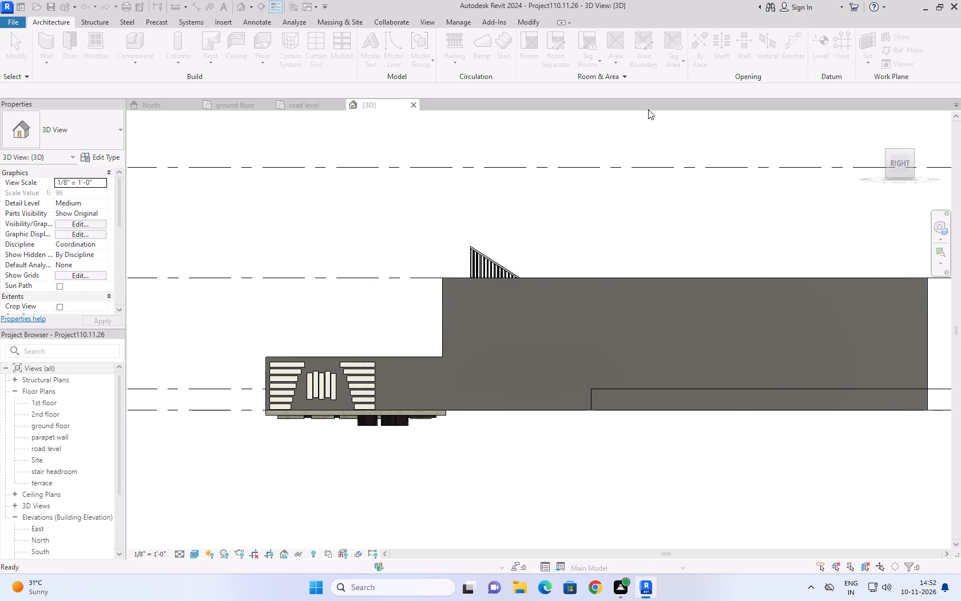
Set the work plane by picking the outer face of the house's side wall.
left_click(682, 40)
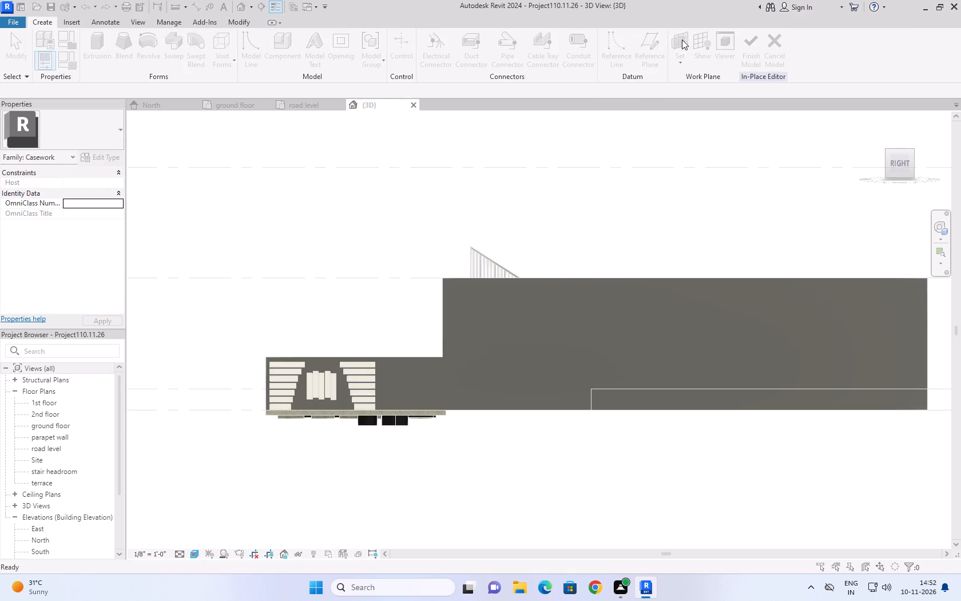
left_click(412, 310)
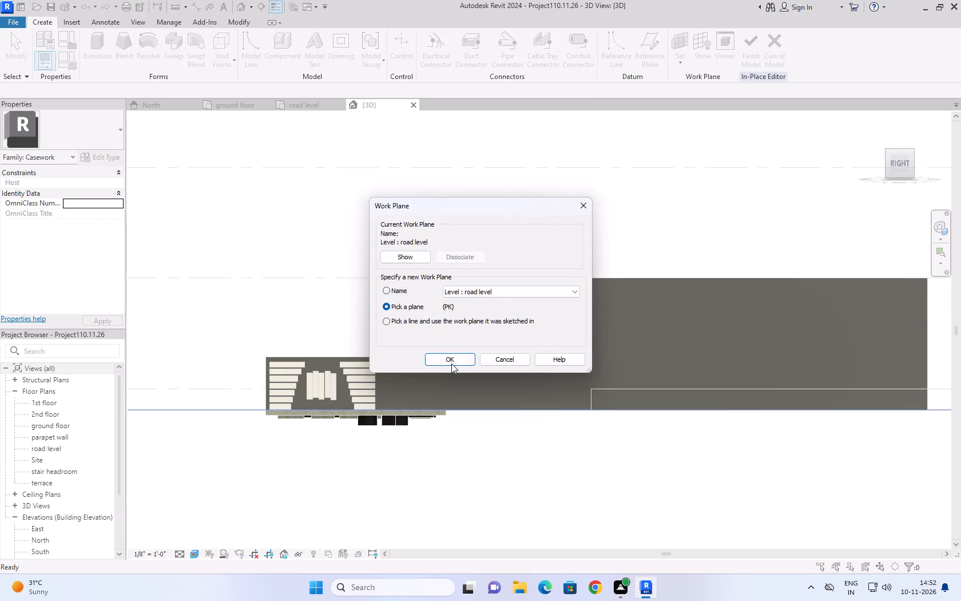
left_click(451, 362)
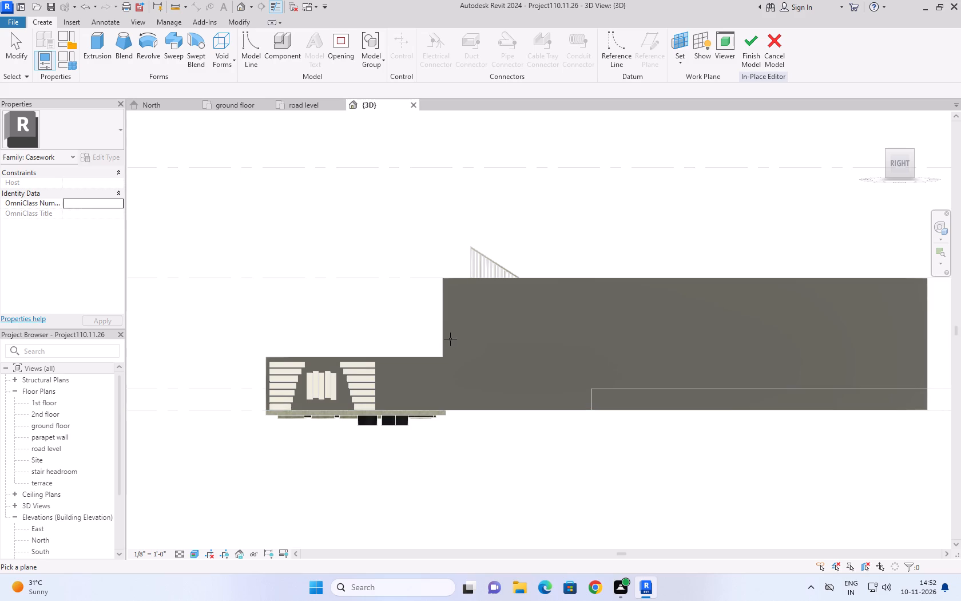
left_click(443, 321)
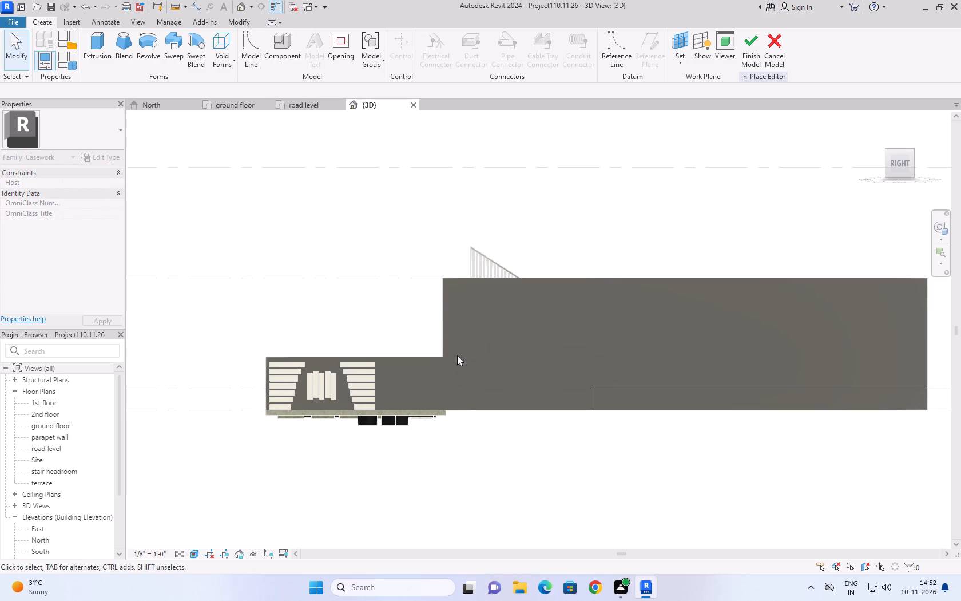
Start an extrusion and sketch a circle of about 5' radius around the front edge of the tall side wall, above the boundary wall.
left_click(104, 50)
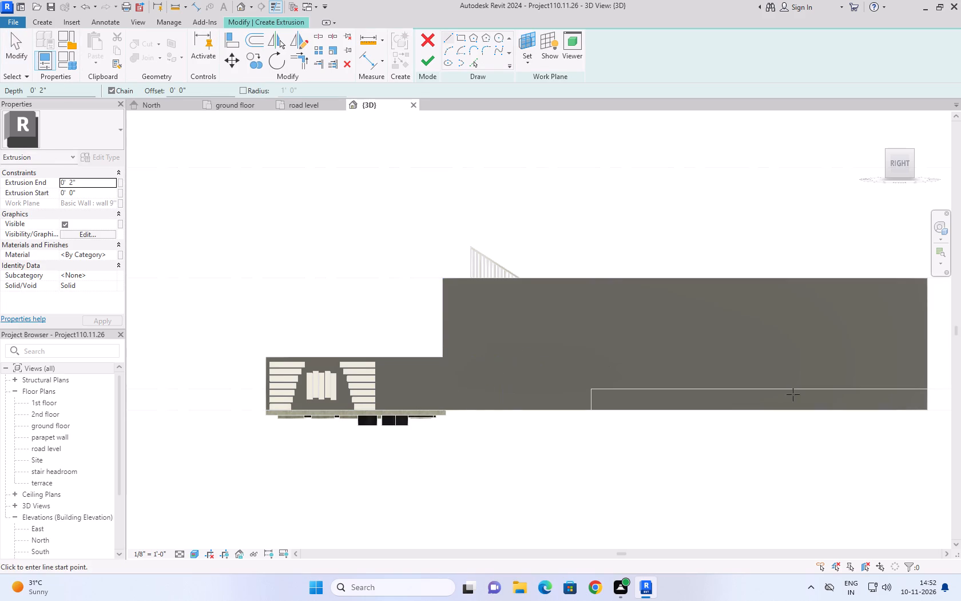
left_click(499, 38)
left_click(475, 319)
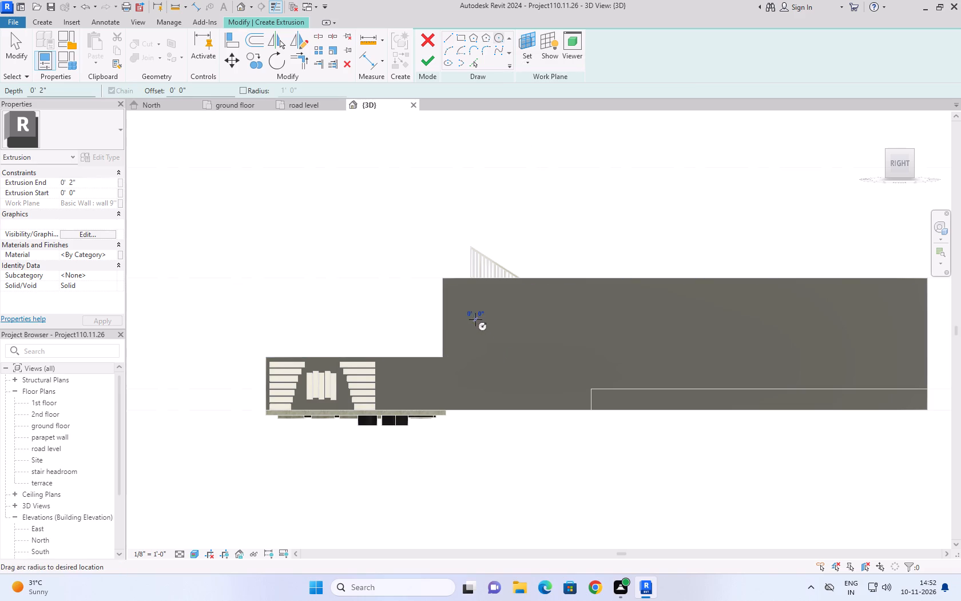
left_click(503, 366)
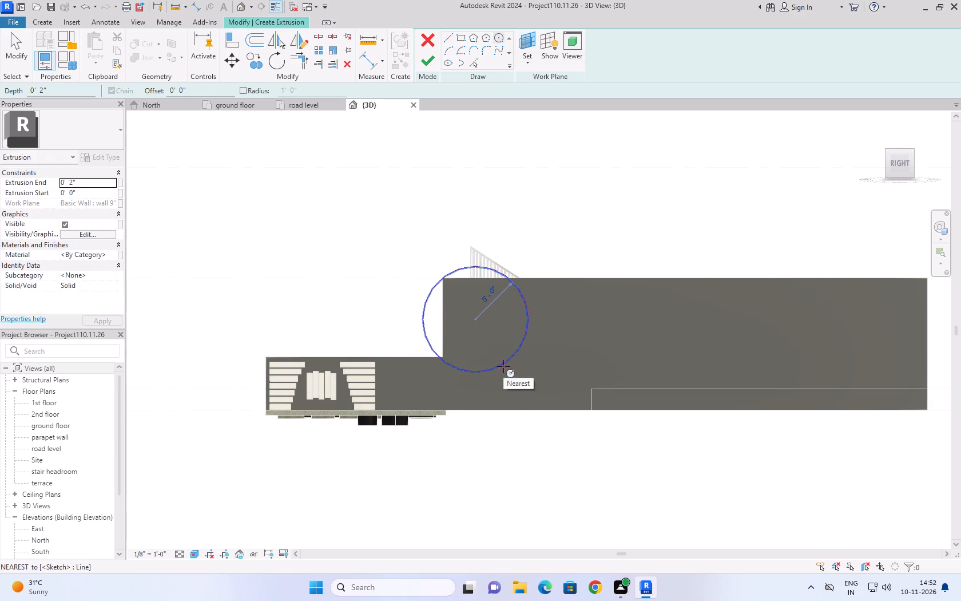
left_click(19, 45)
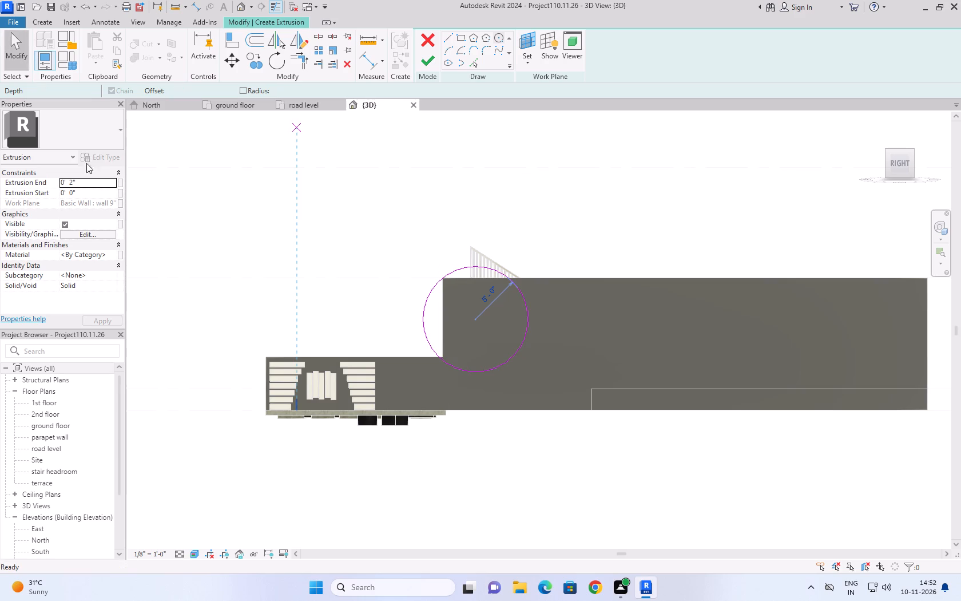
Move the sketched circle rearward and down so it sits entirely on the tall side wall's face.
left_click_drag(523, 343, 545, 365)
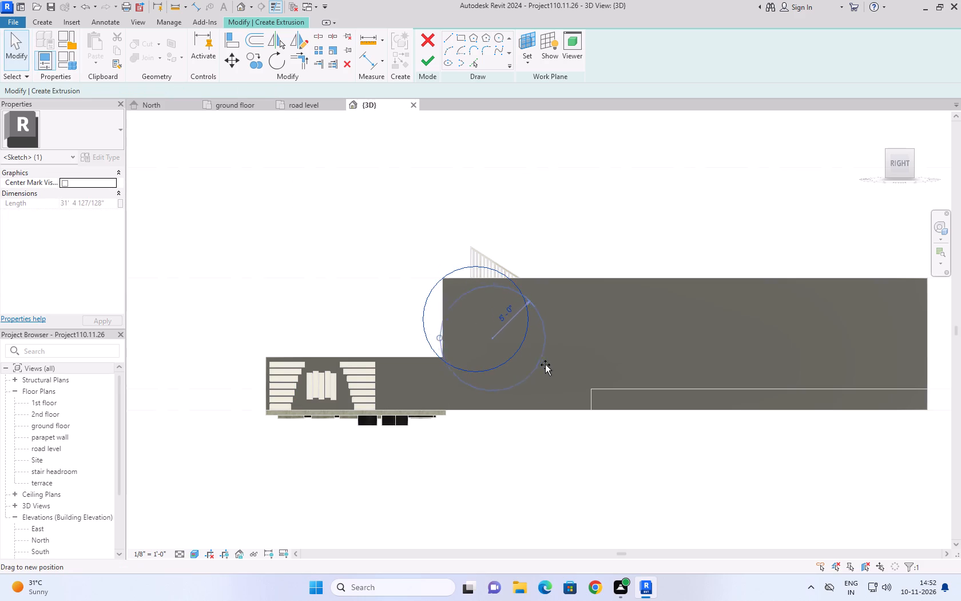
left_click_drag(545, 365, 558, 365)
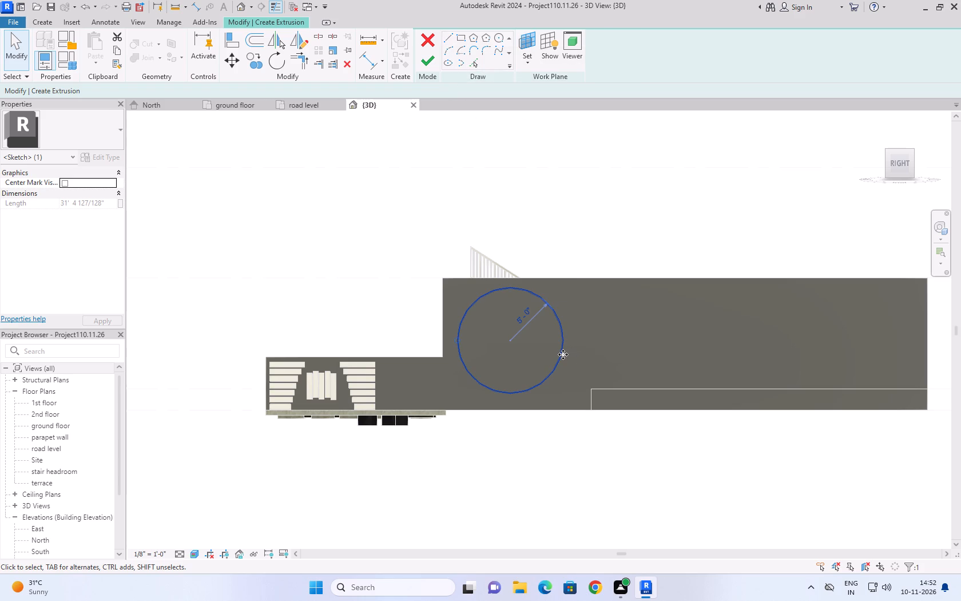
Sketch a vertical line across the circle's full diameter, from its lowest quadrant through the centre to its top quadrant.
left_click(444, 42)
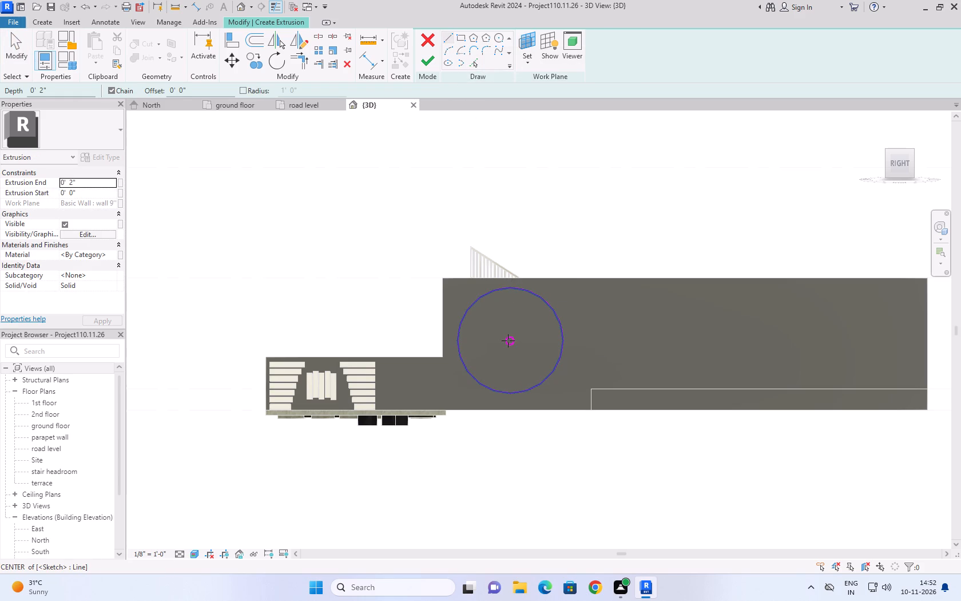
left_click(512, 394)
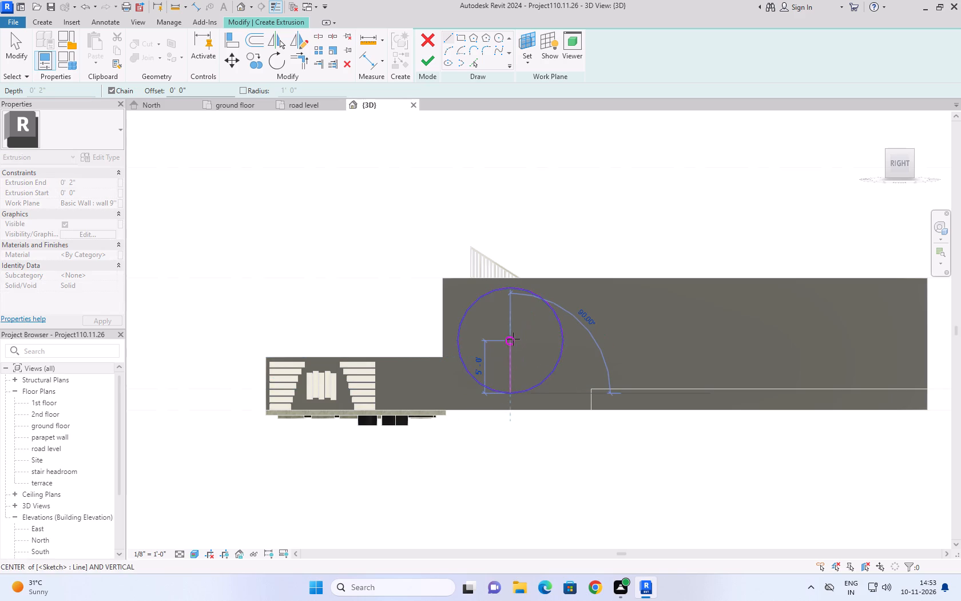
left_click(512, 288)
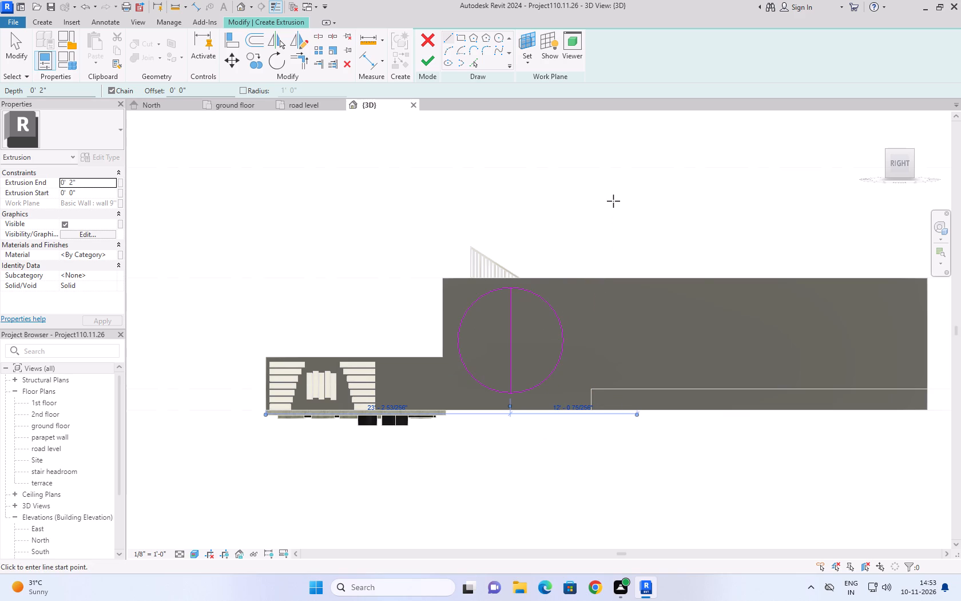
left_click(29, 45)
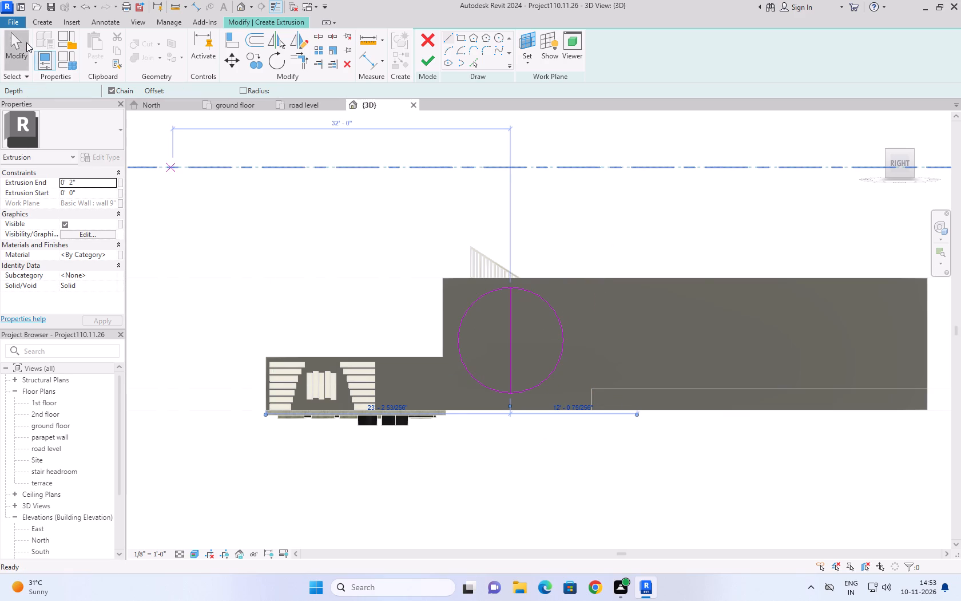
left_click(20, 37)
Move the circle slightly toward the wall's rear, off-centre from the vertical line, and undo the extra move beyond that.
left_click(559, 355)
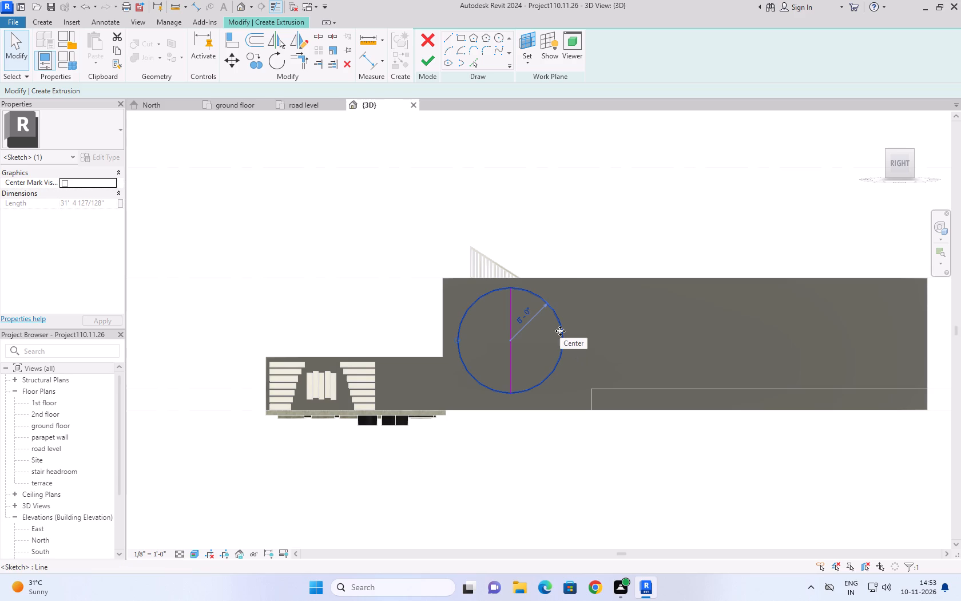
left_click_drag(561, 331, 580, 329)
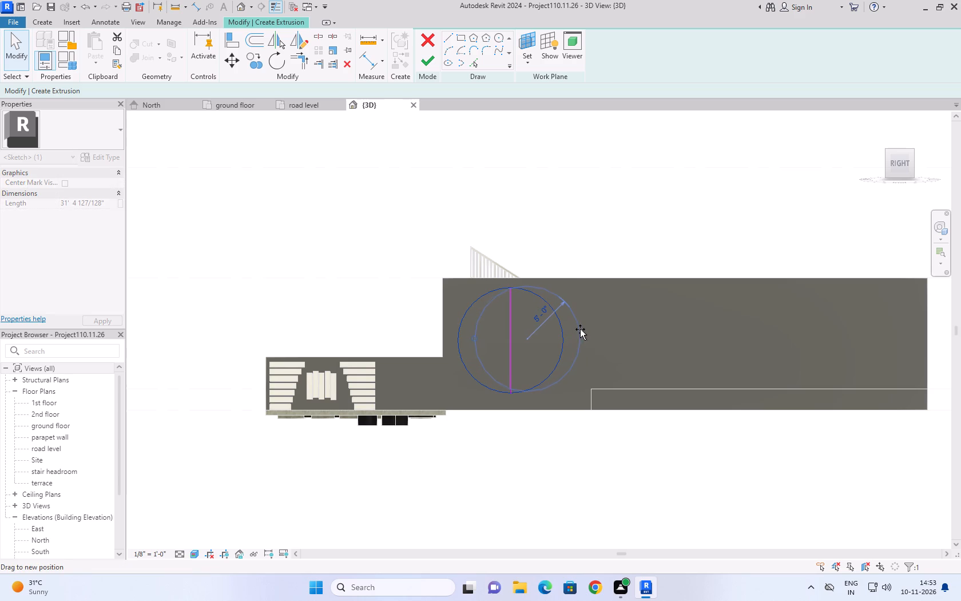
left_click_drag(580, 329, 579, 329)
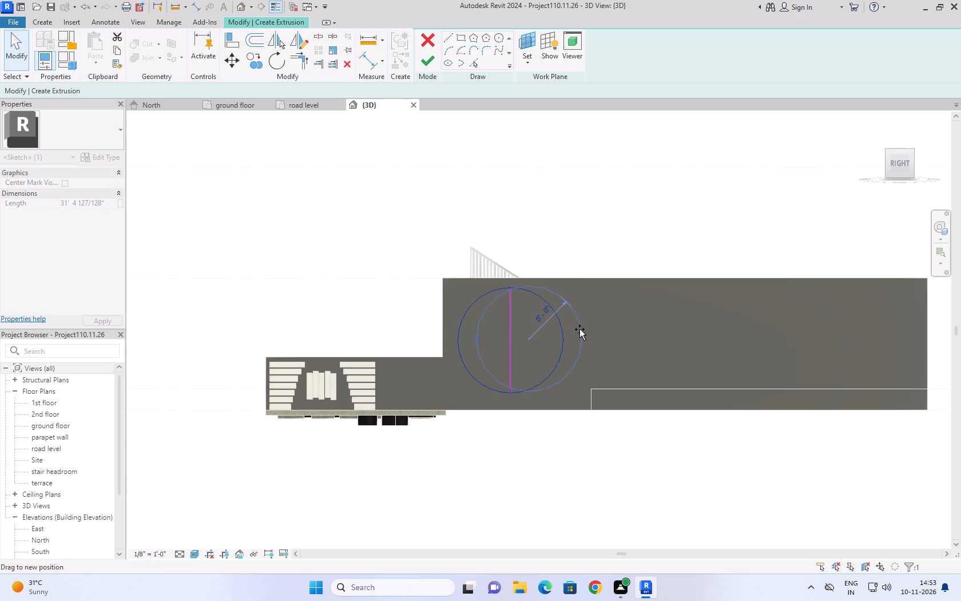
left_click_drag(579, 329, 571, 335)
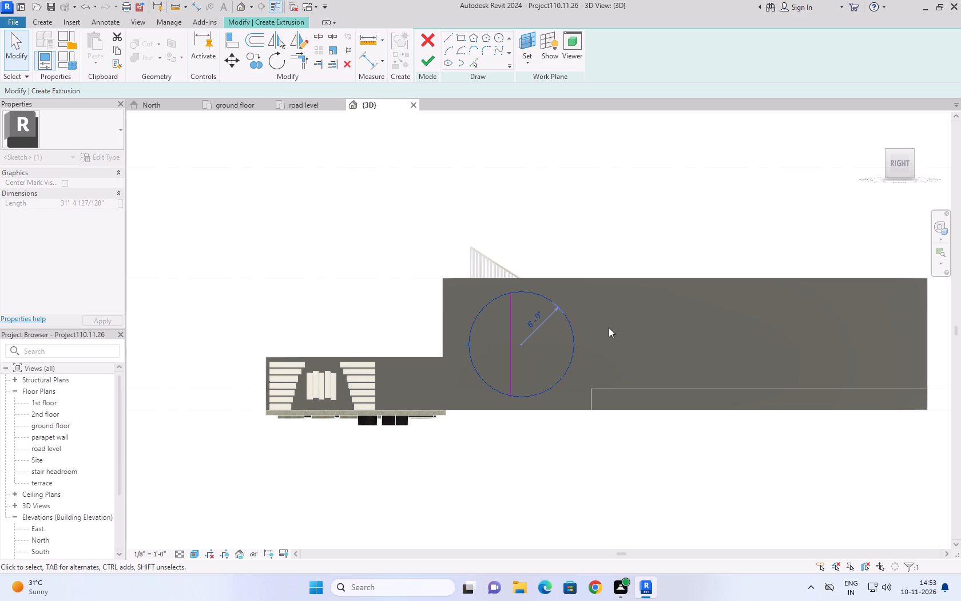
left_click_drag(576, 343, 601, 348)
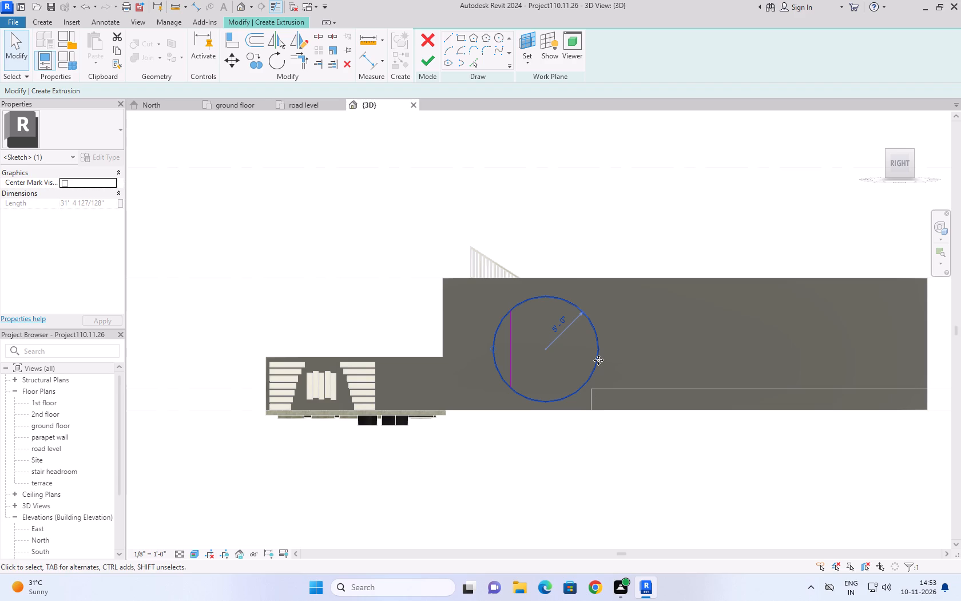
key("ctrl+z")
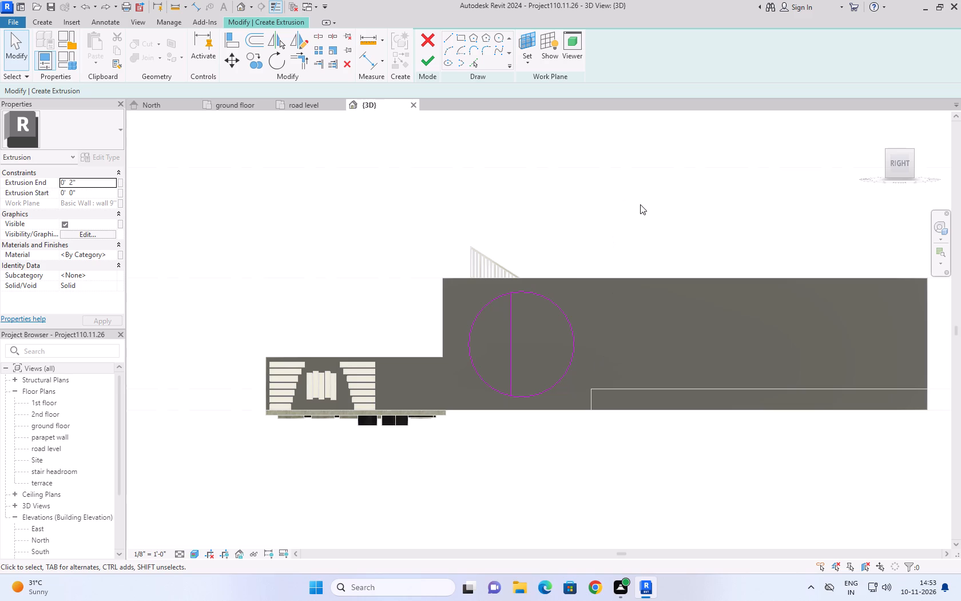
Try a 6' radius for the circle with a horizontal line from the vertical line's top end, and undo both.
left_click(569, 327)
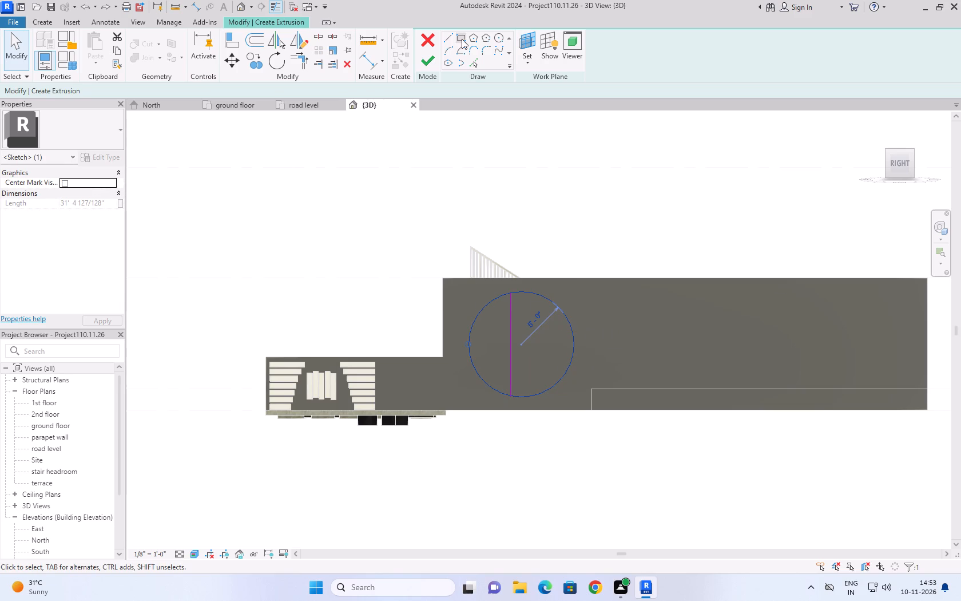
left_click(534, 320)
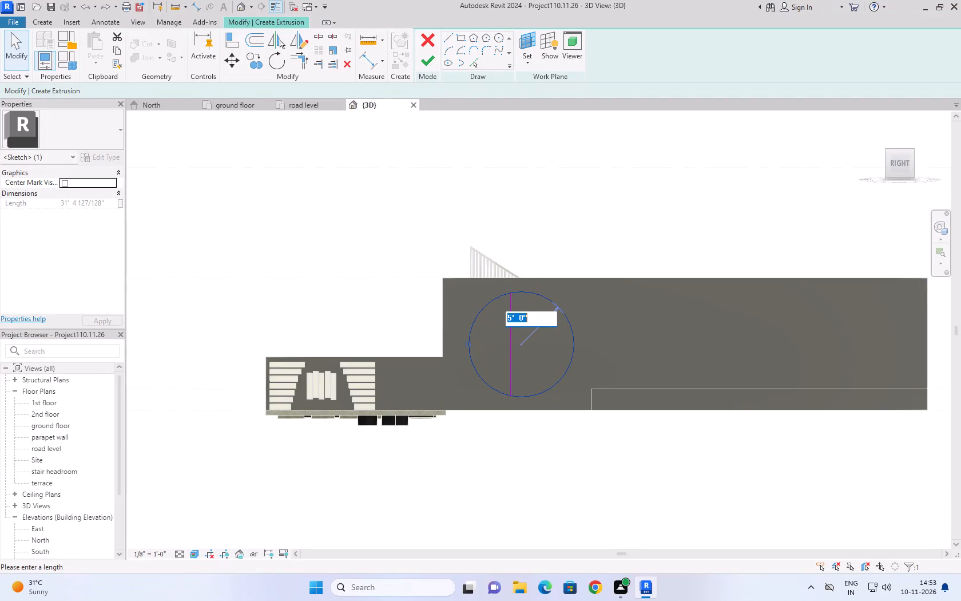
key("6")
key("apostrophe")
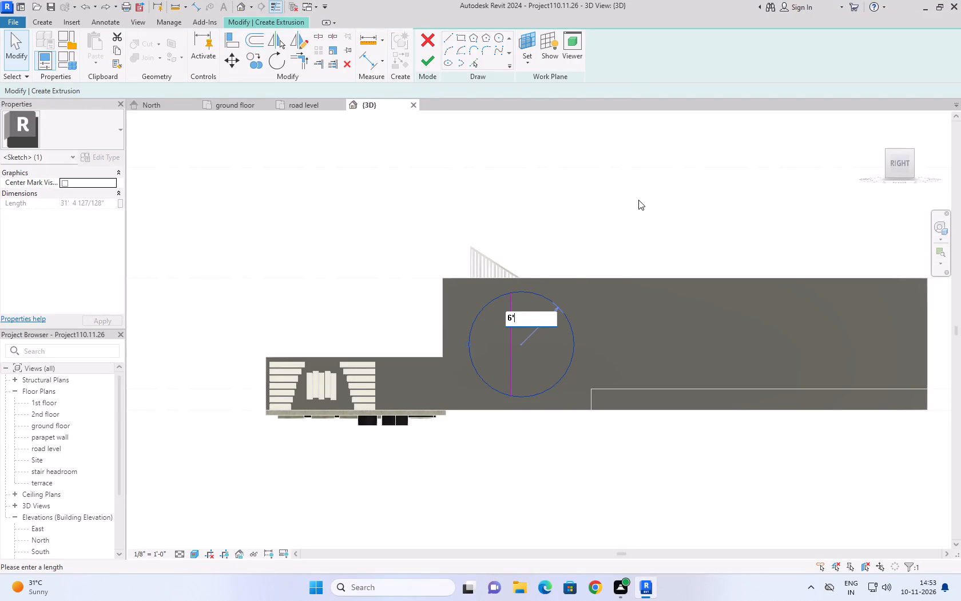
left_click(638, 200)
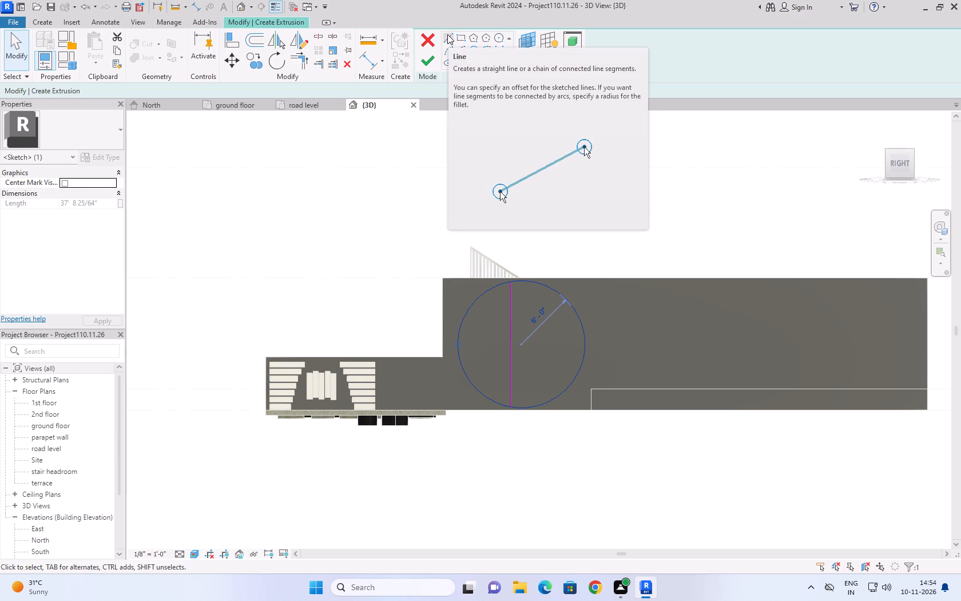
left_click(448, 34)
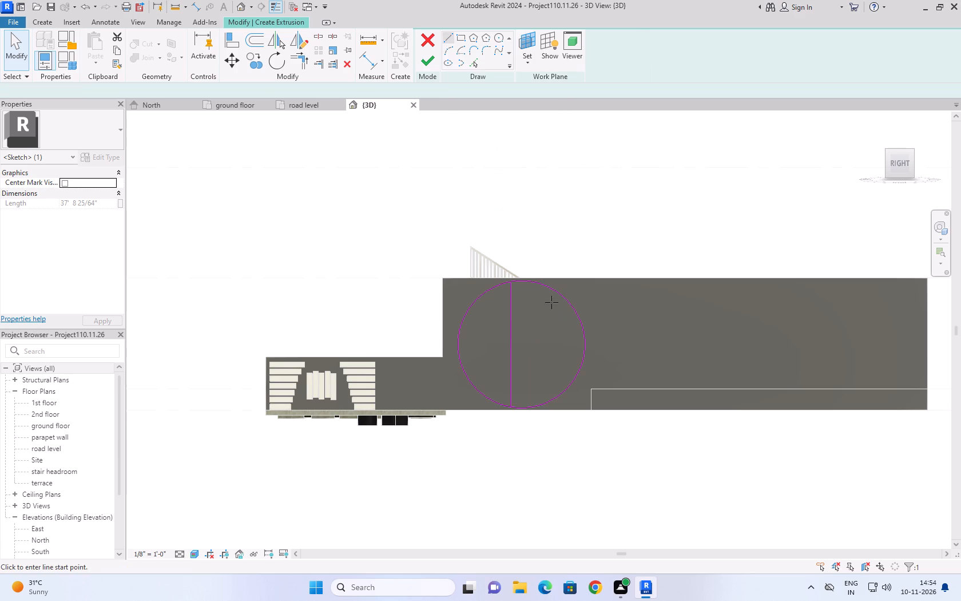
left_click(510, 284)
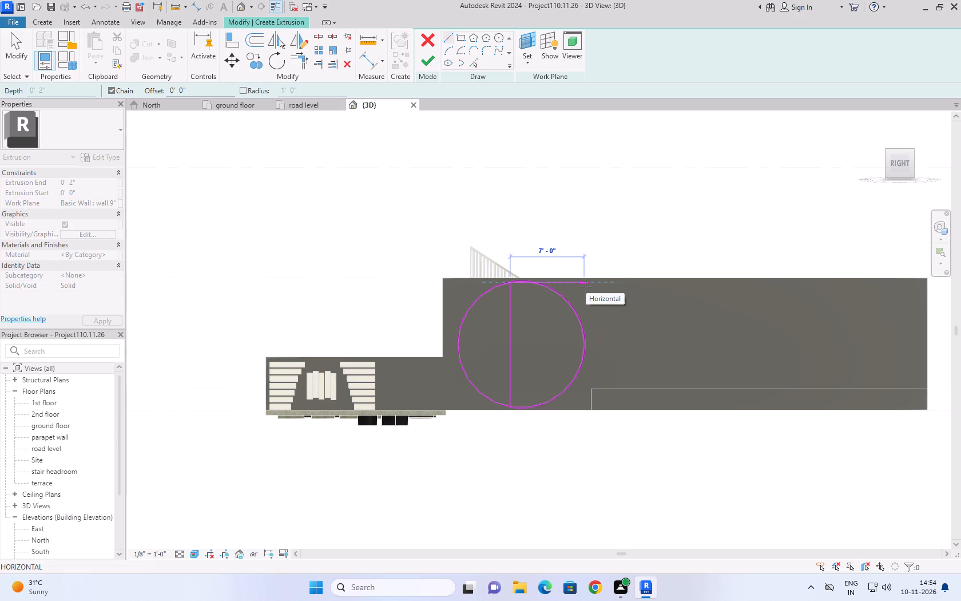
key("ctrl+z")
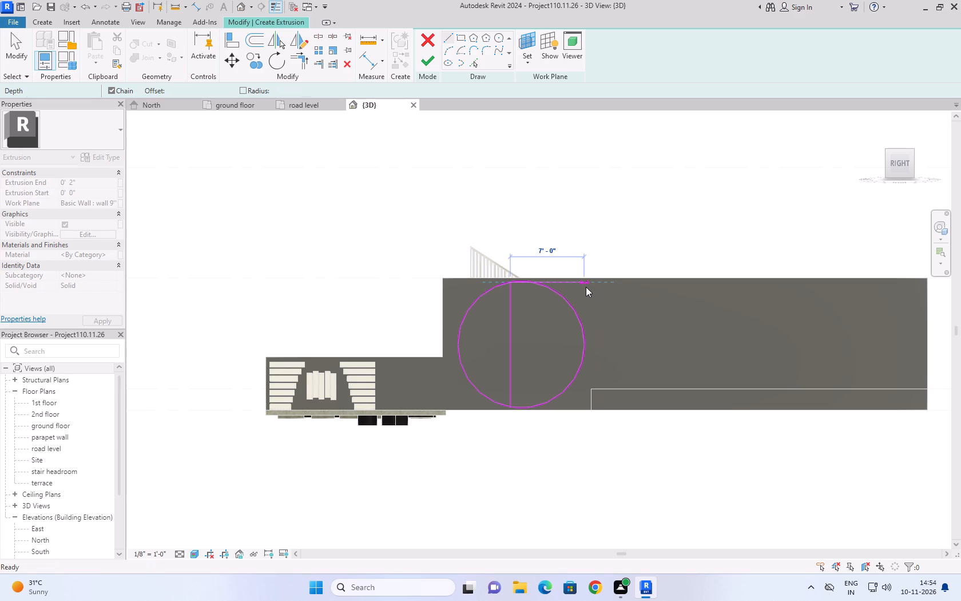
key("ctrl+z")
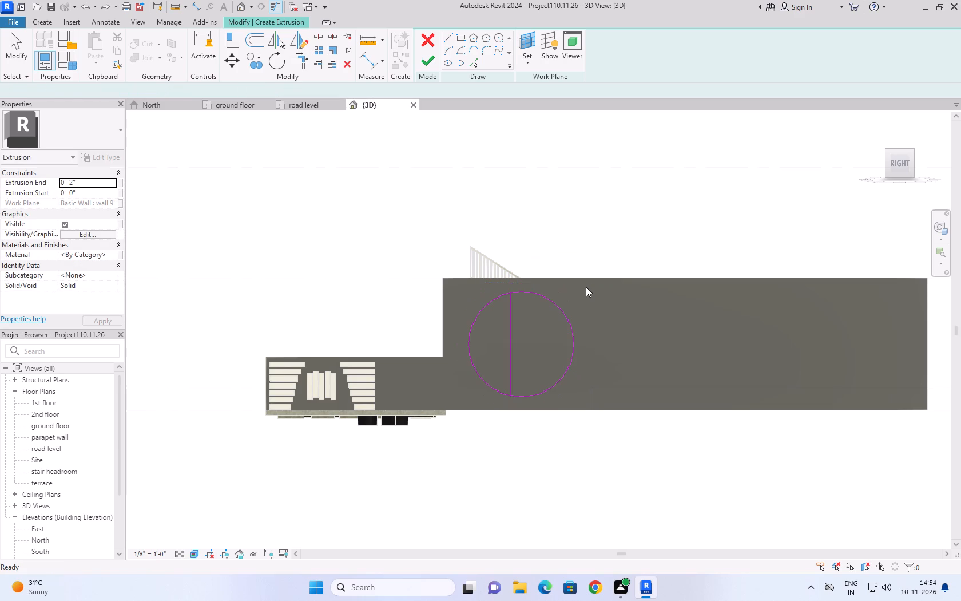
Sketch an 8' horizontal line from the vertical line's top end toward the rear of the wall.
left_click(444, 37)
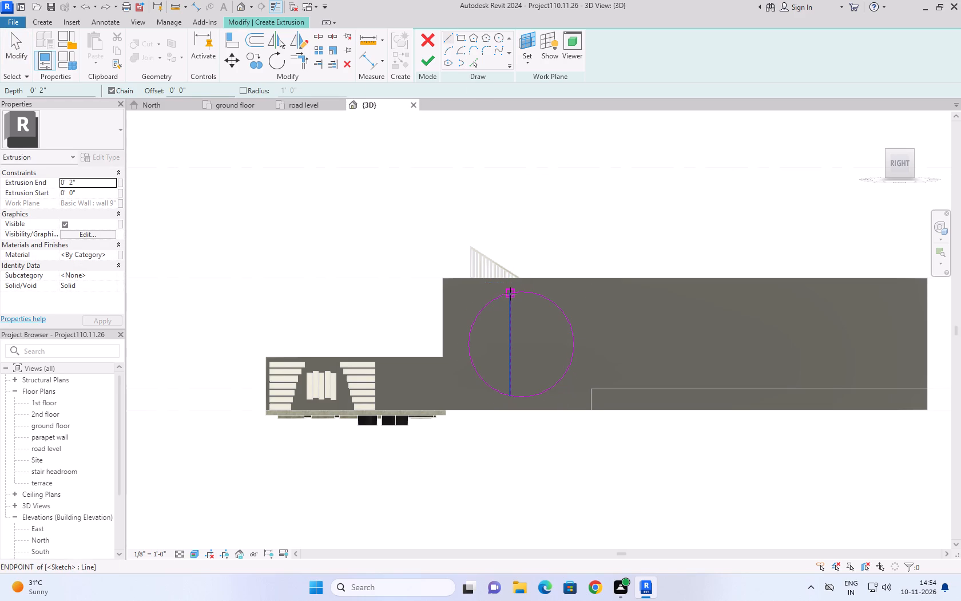
left_click(510, 294)
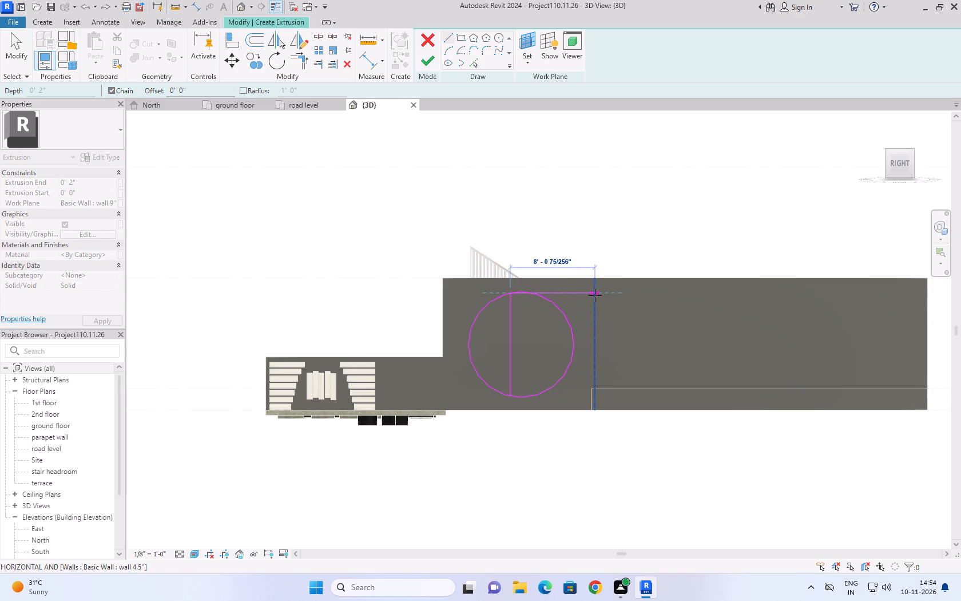
type("8'")
key("Return")
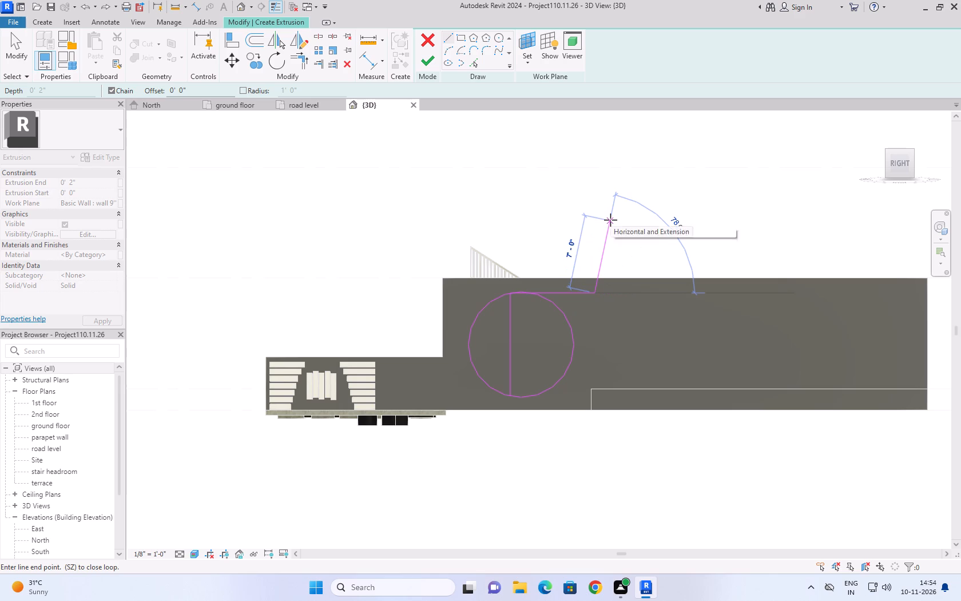
key("Escape")
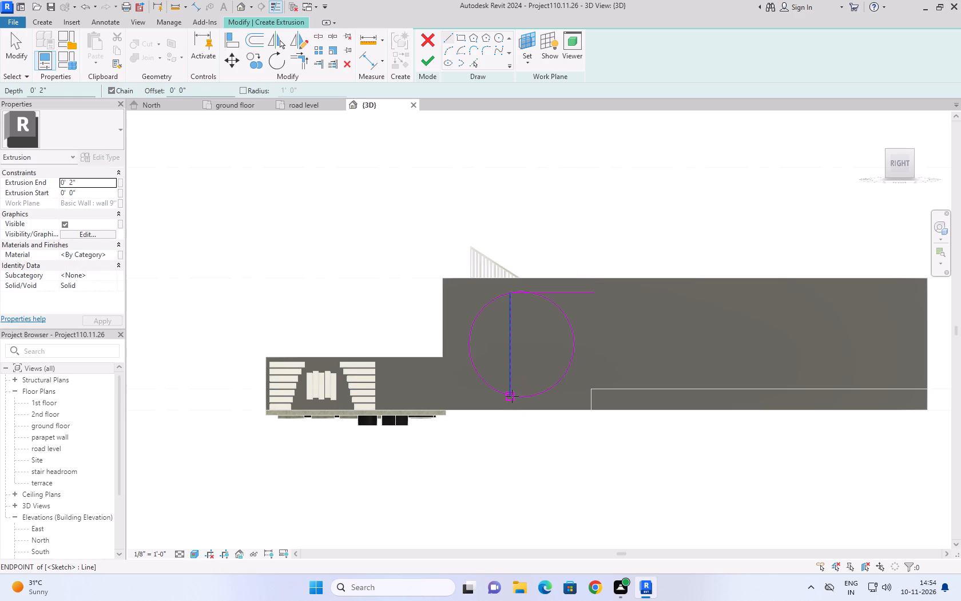
Sketch a matching 8' horizontal line from the vertical line's bottom end toward the rear of the wall.
left_click(512, 396)
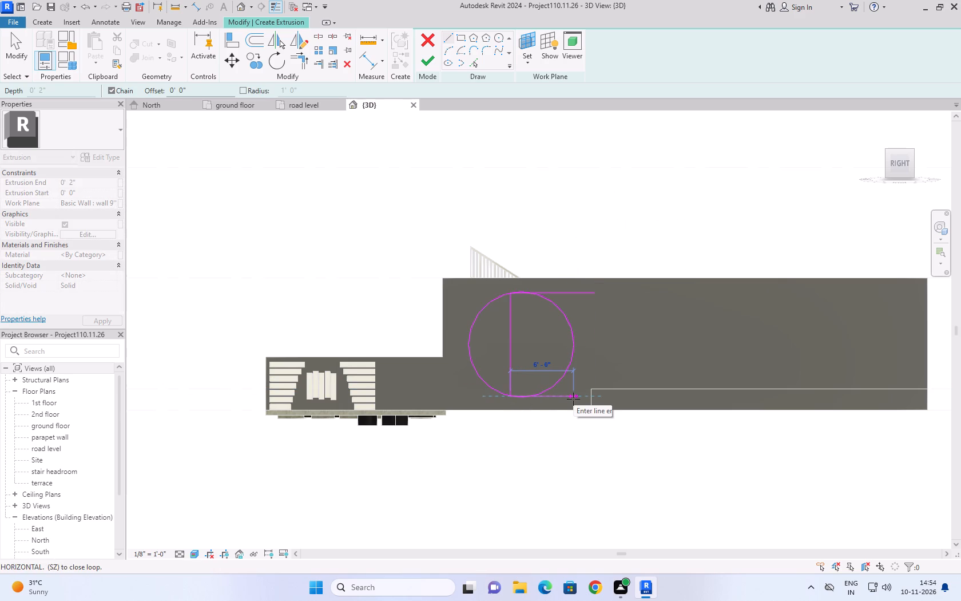
type("8'")
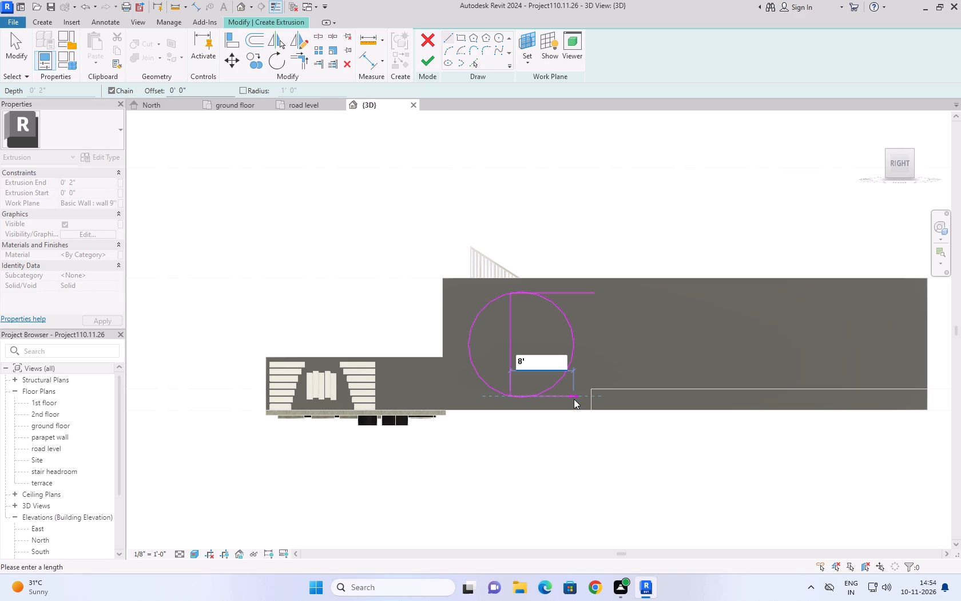
key("Return")
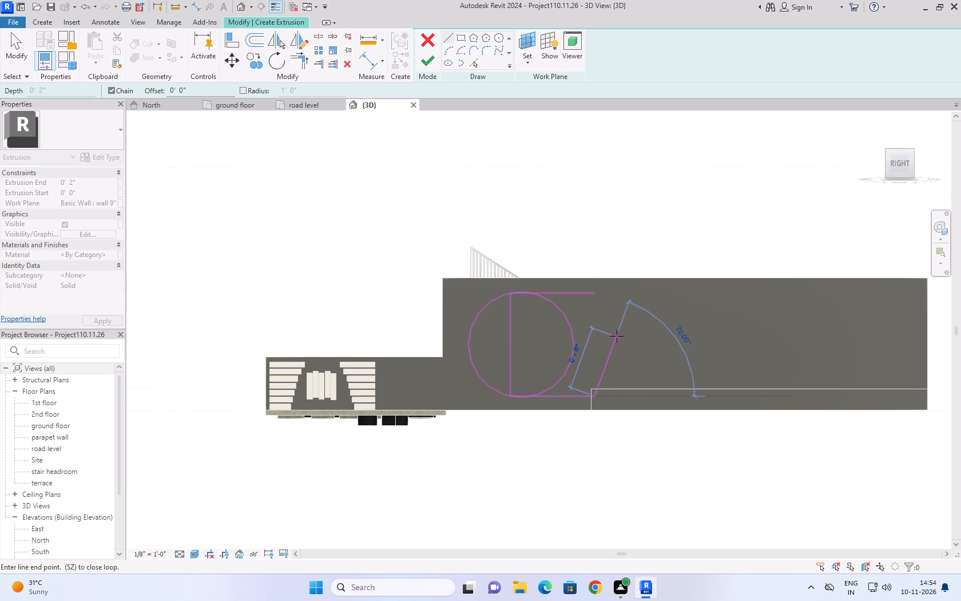
key("Escape")
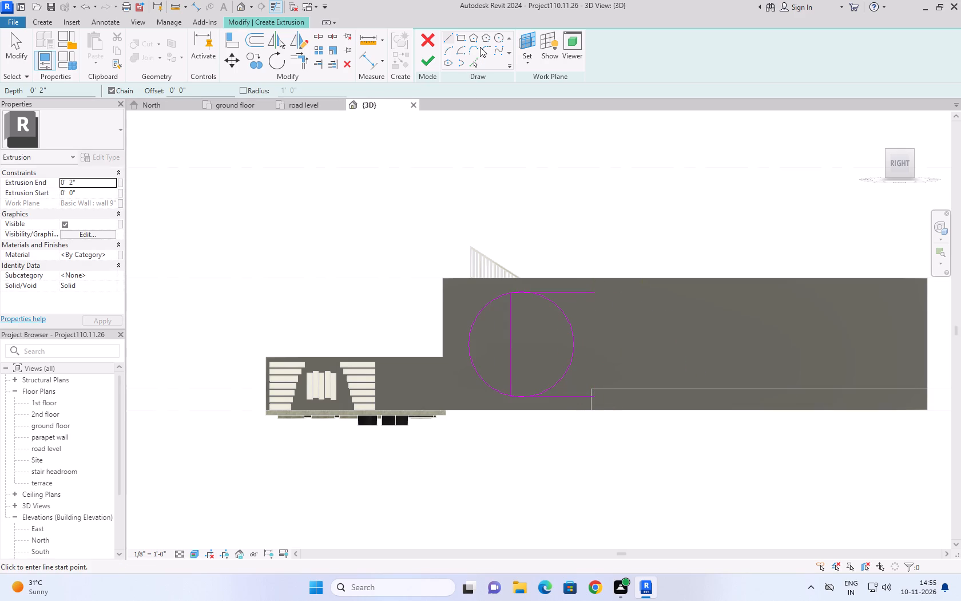
Join the free ends of the two horizontal lines with a rearward-bulging 180° tangent arc of about 4' 11" radius.
left_click(447, 52)
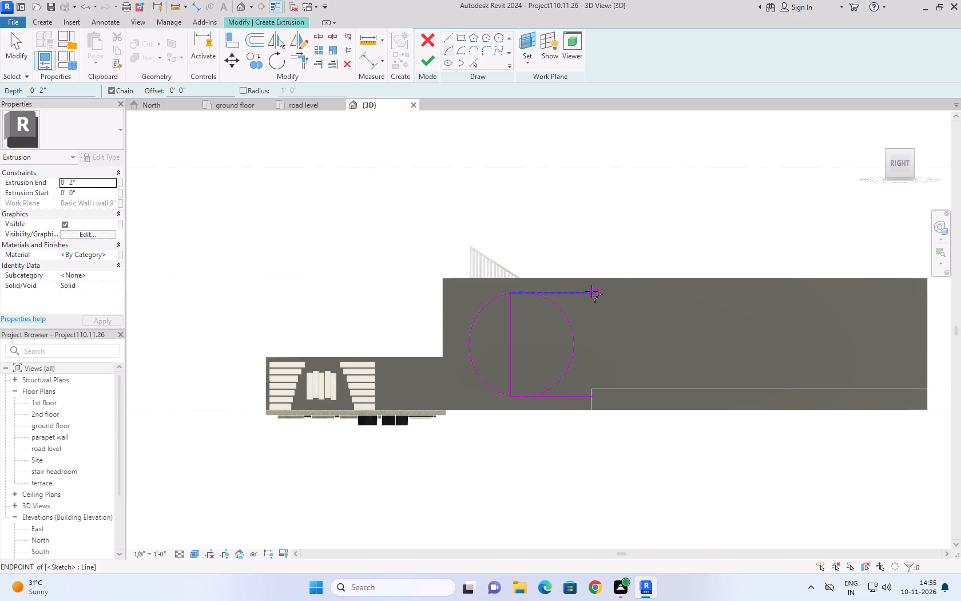
left_click(595, 292)
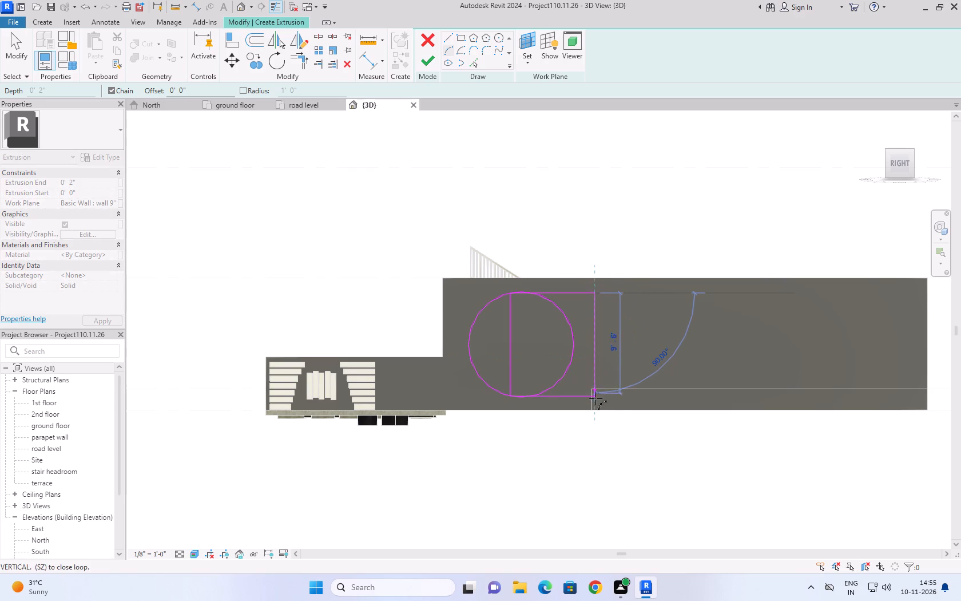
left_click(596, 395)
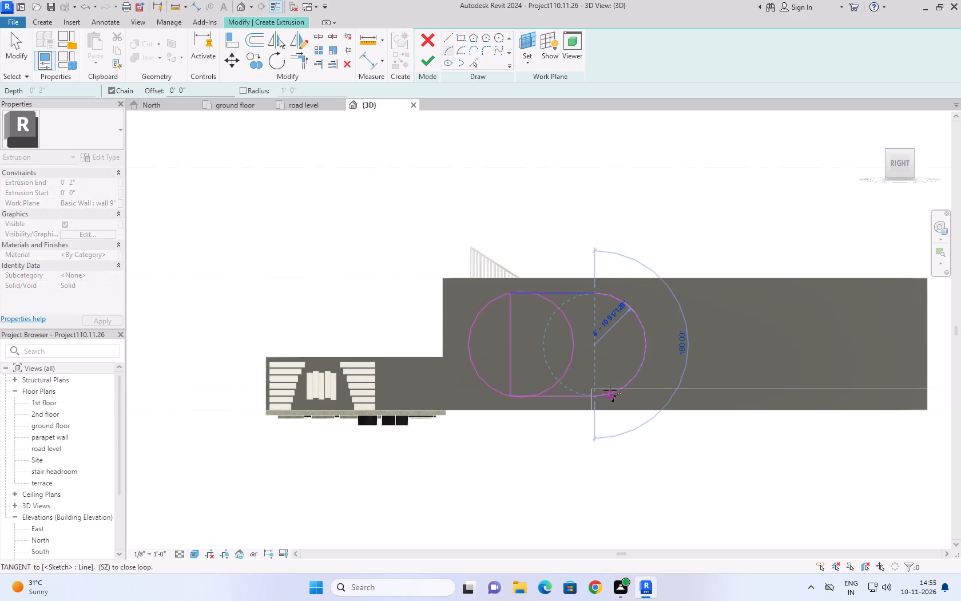
left_click(638, 376)
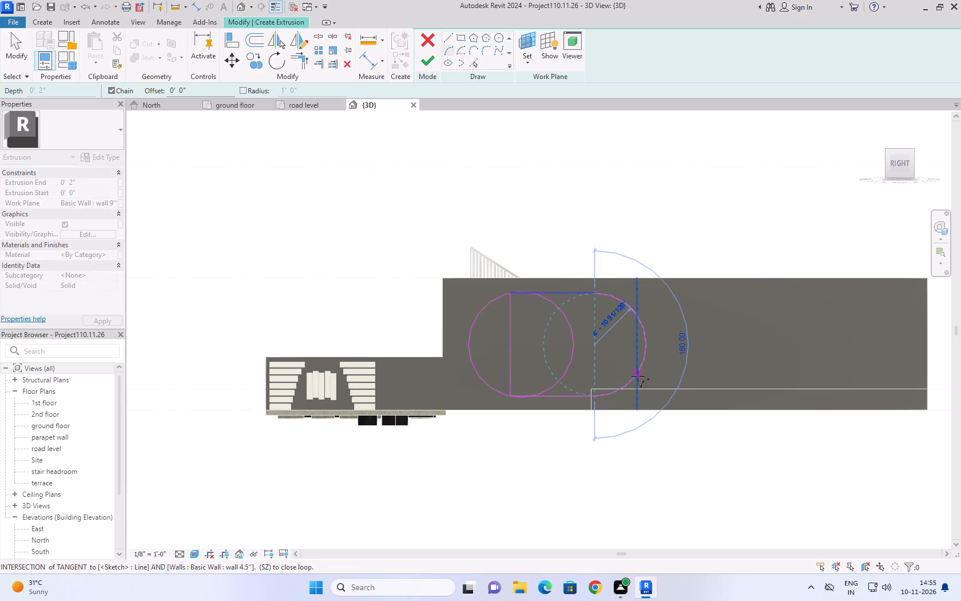
key("Escape")
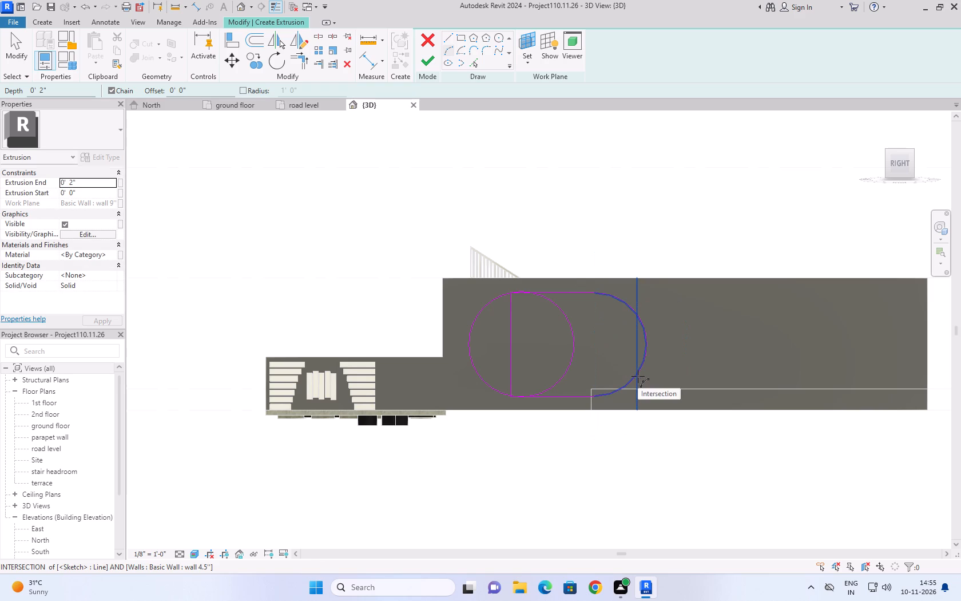
key("Escape")
Set the radius of the end arc joining the two horizontal lines to 5'.
left_click(646, 325)
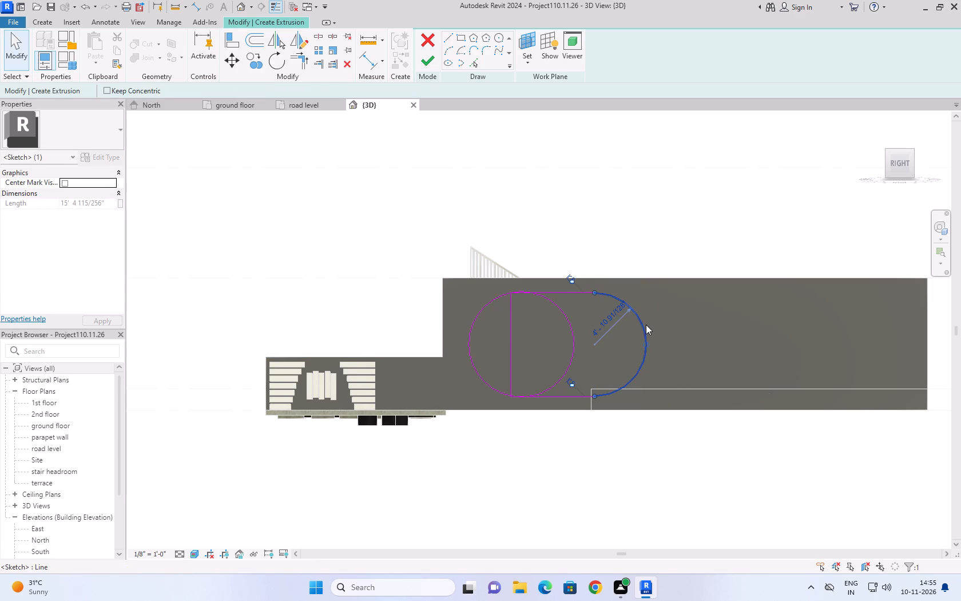
left_click(609, 321)
type("5'")
key("Return")
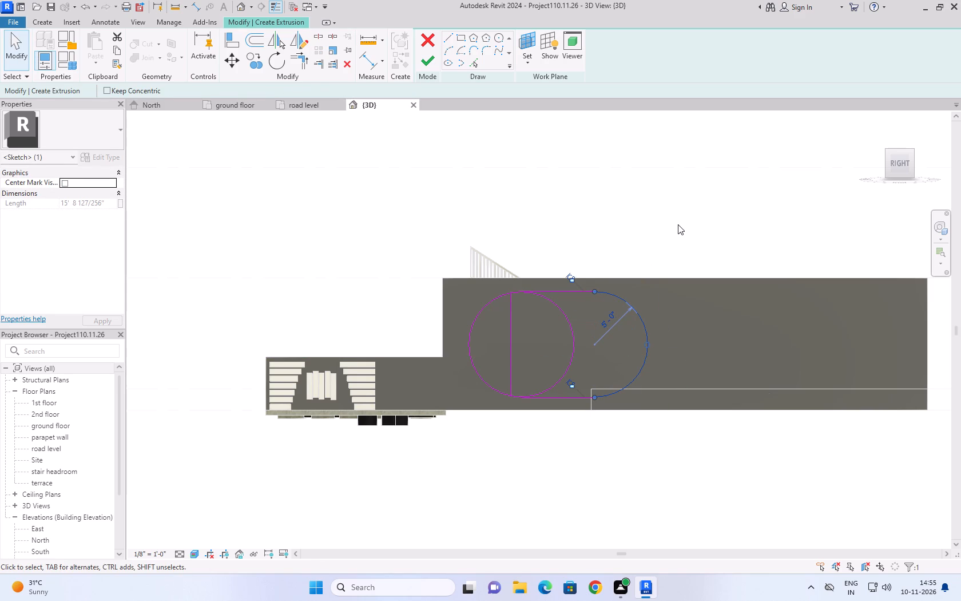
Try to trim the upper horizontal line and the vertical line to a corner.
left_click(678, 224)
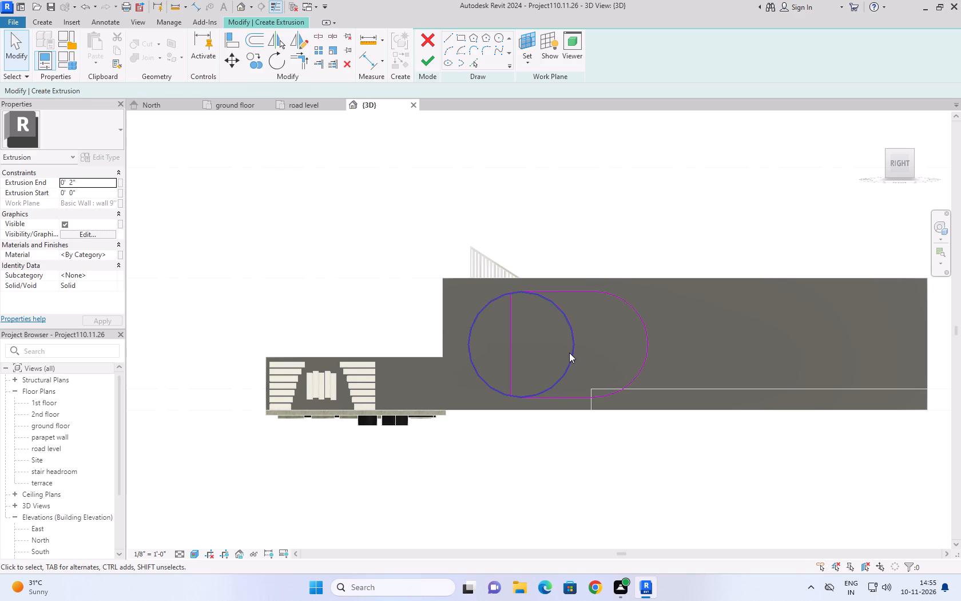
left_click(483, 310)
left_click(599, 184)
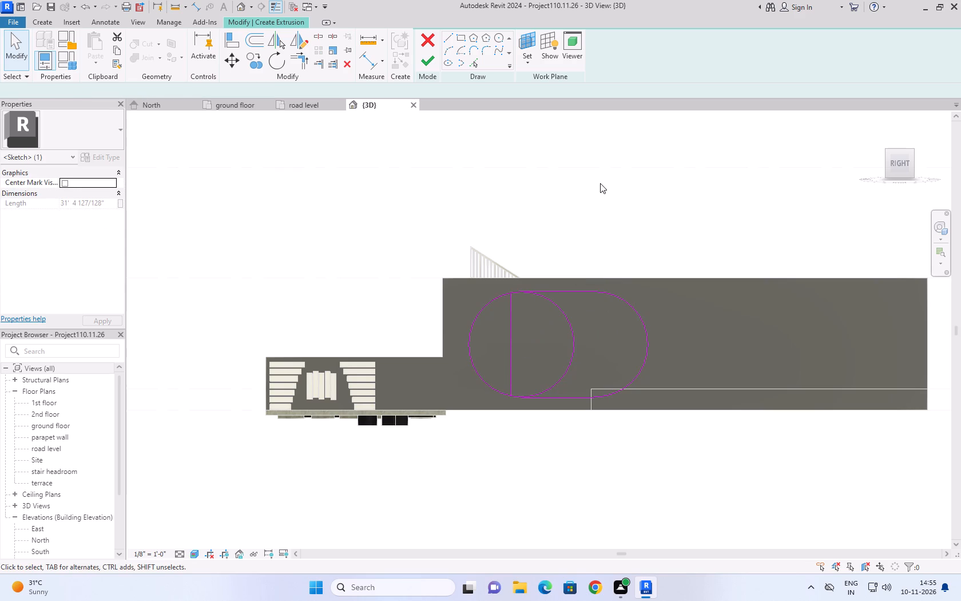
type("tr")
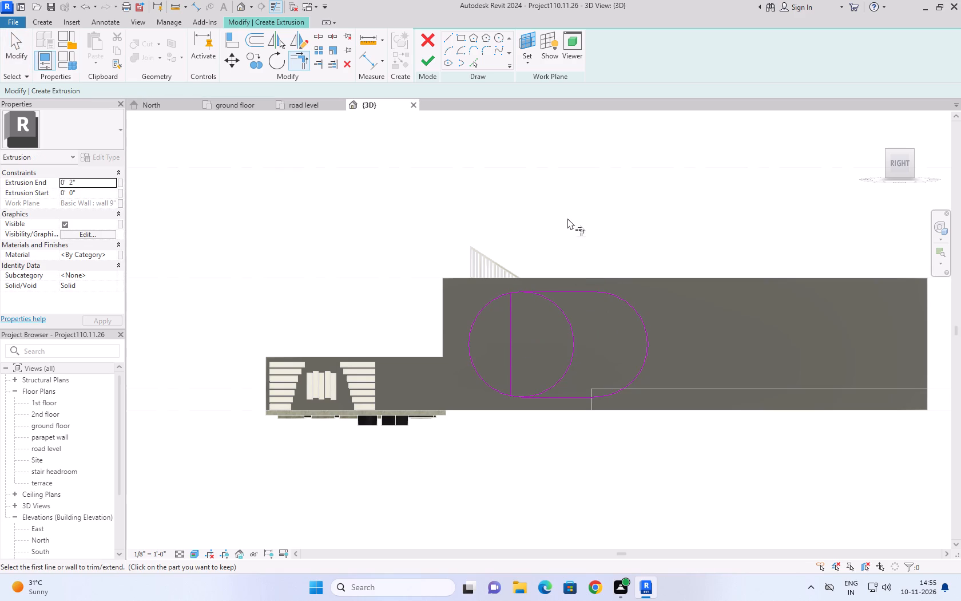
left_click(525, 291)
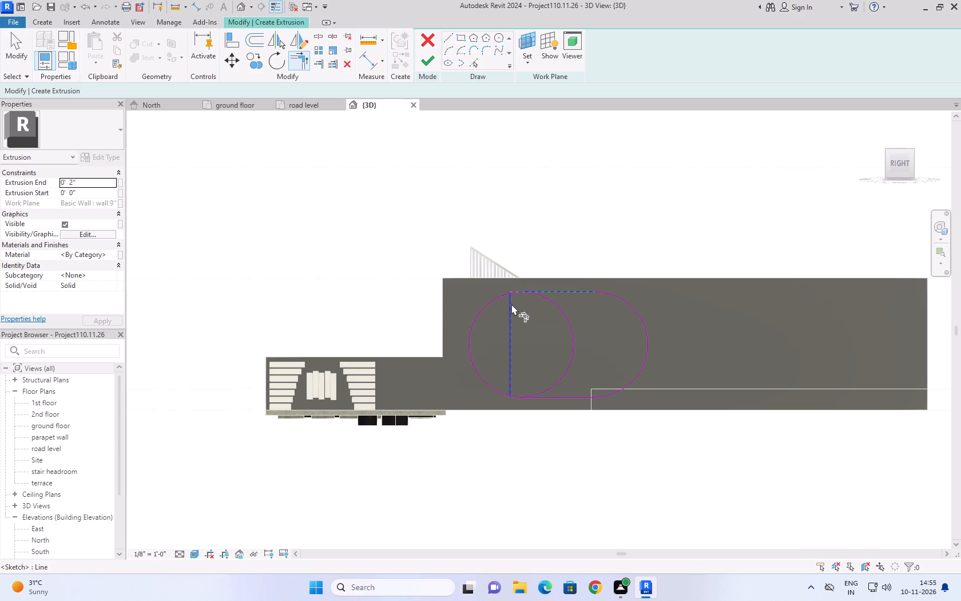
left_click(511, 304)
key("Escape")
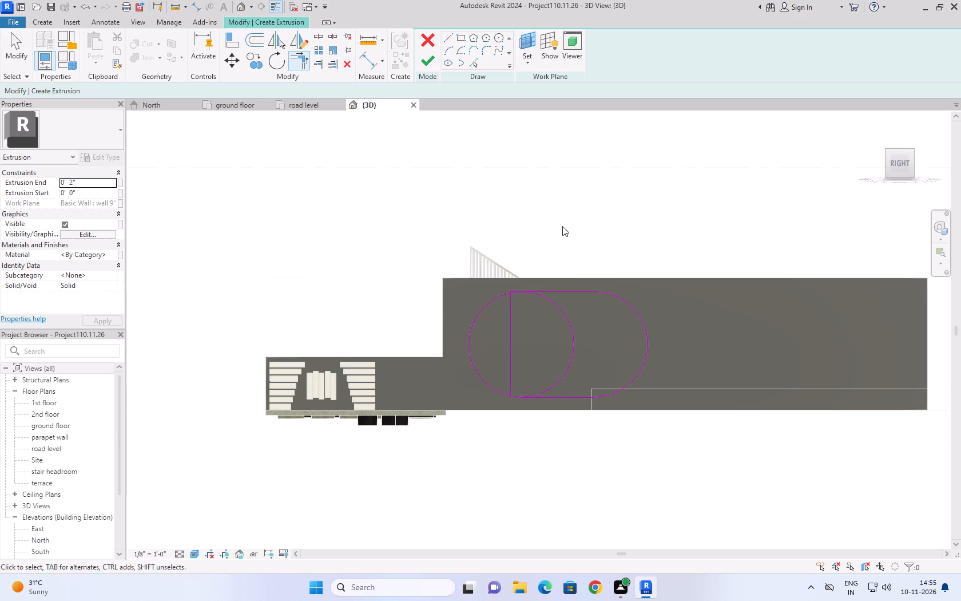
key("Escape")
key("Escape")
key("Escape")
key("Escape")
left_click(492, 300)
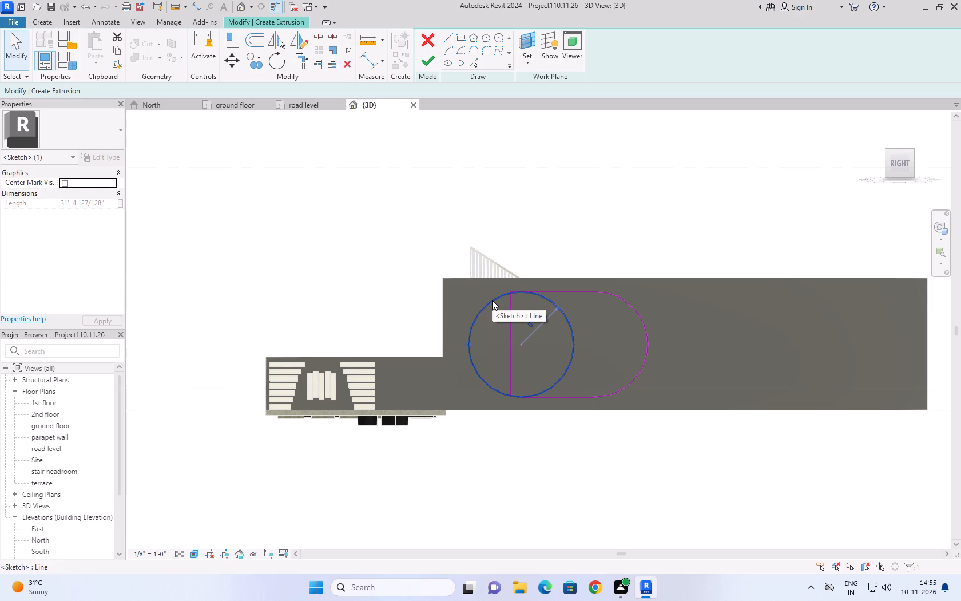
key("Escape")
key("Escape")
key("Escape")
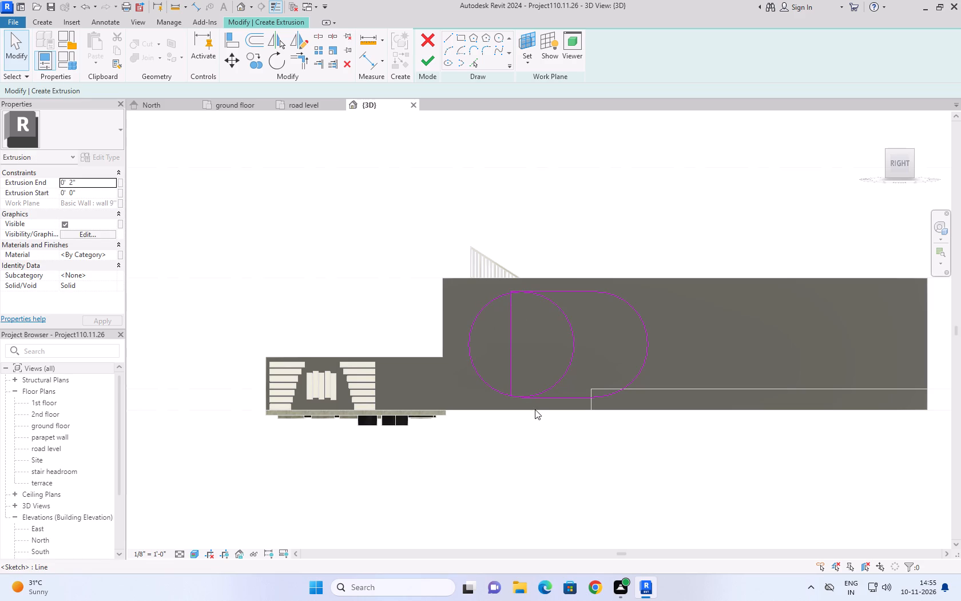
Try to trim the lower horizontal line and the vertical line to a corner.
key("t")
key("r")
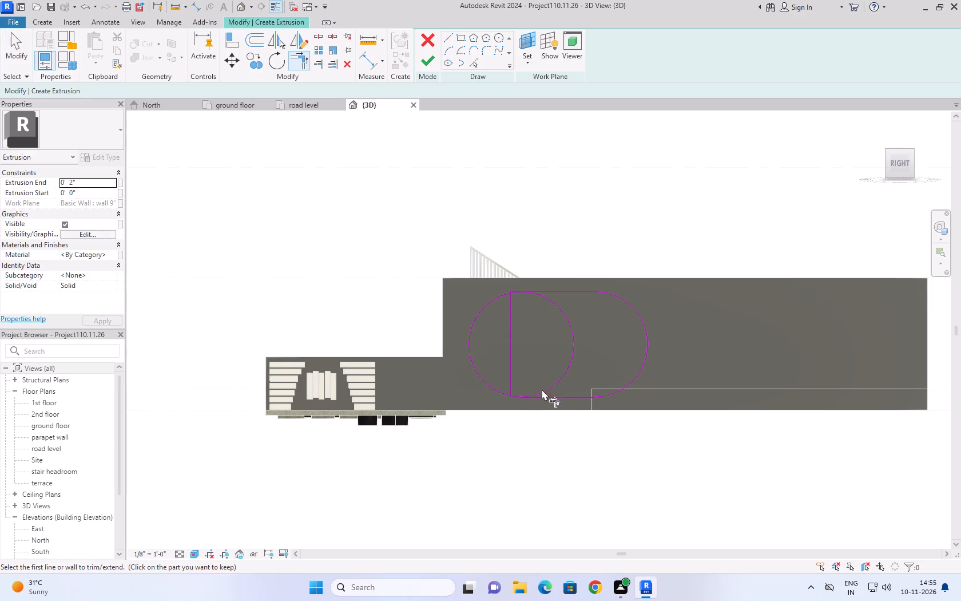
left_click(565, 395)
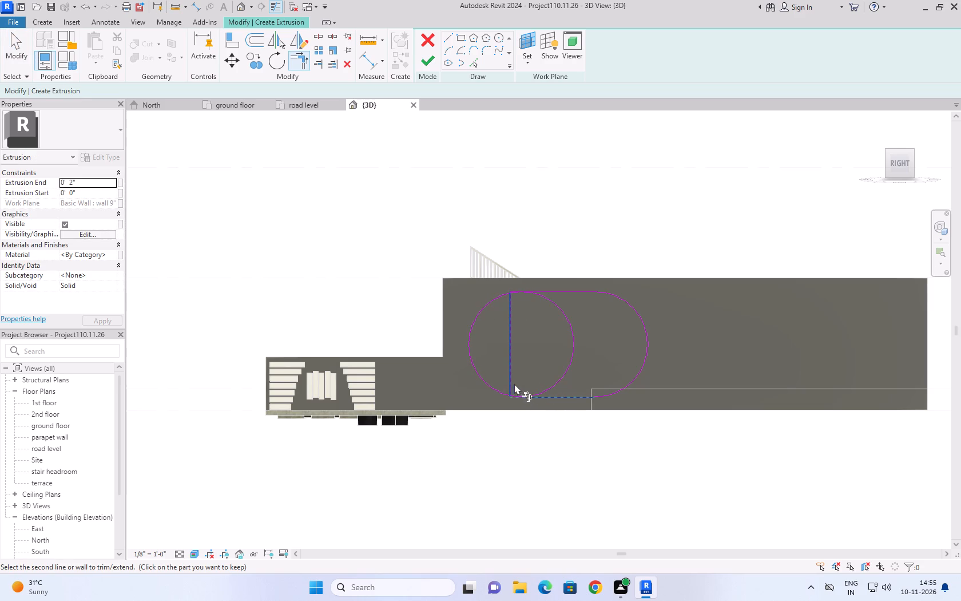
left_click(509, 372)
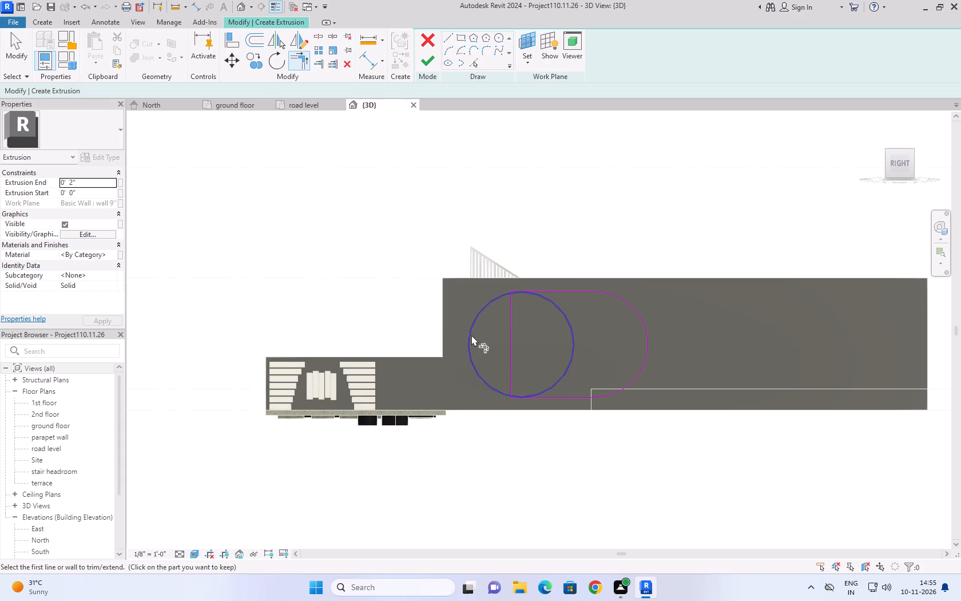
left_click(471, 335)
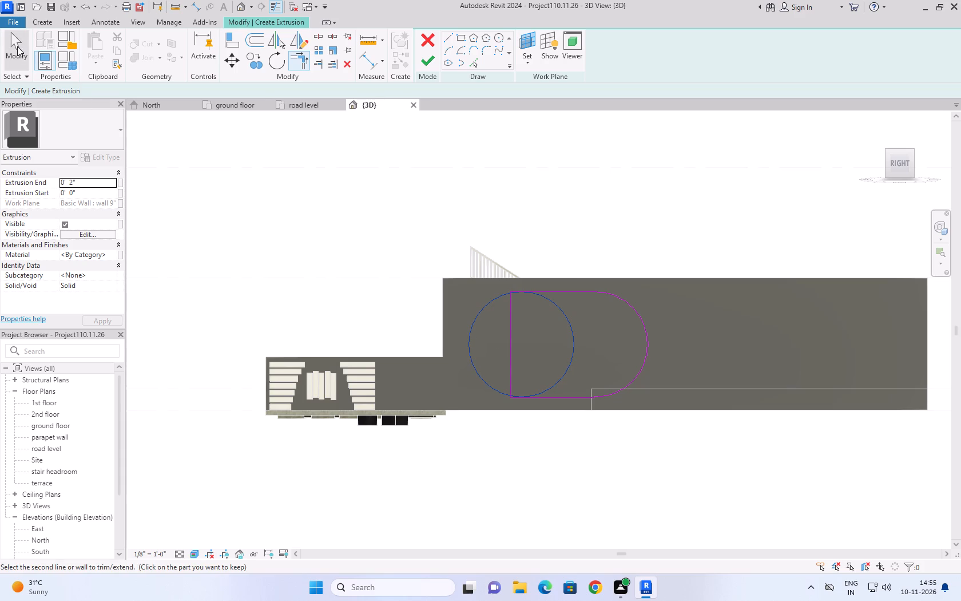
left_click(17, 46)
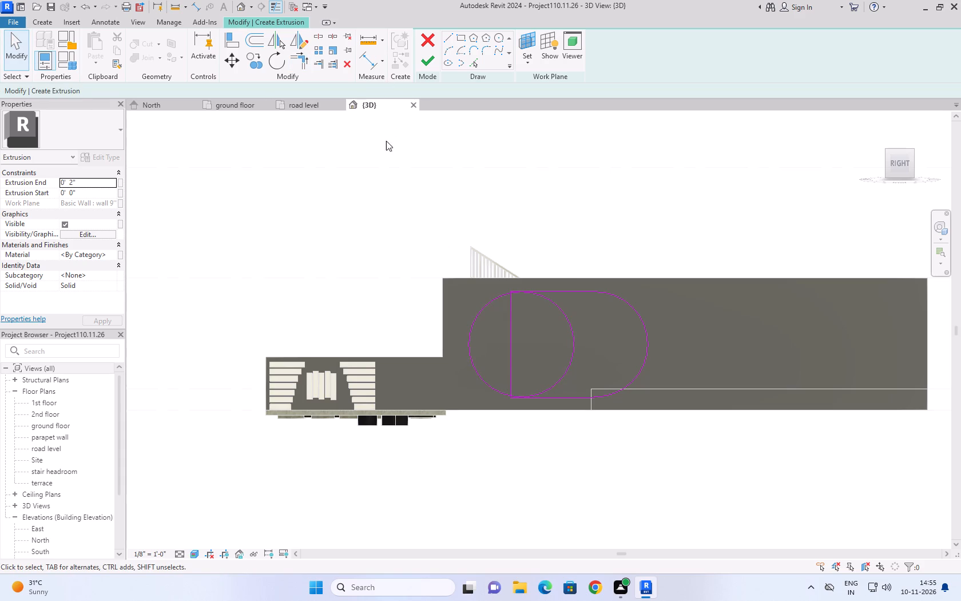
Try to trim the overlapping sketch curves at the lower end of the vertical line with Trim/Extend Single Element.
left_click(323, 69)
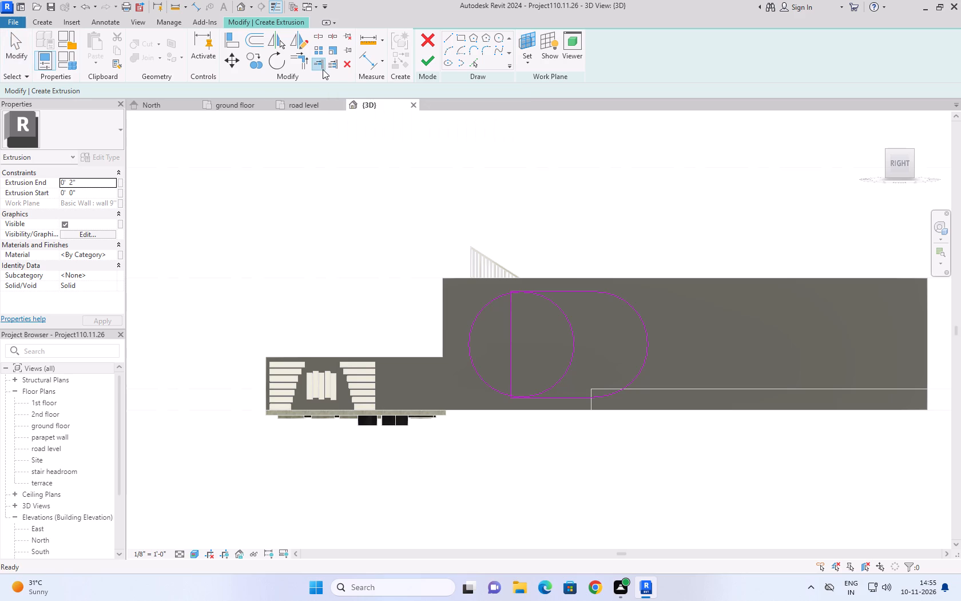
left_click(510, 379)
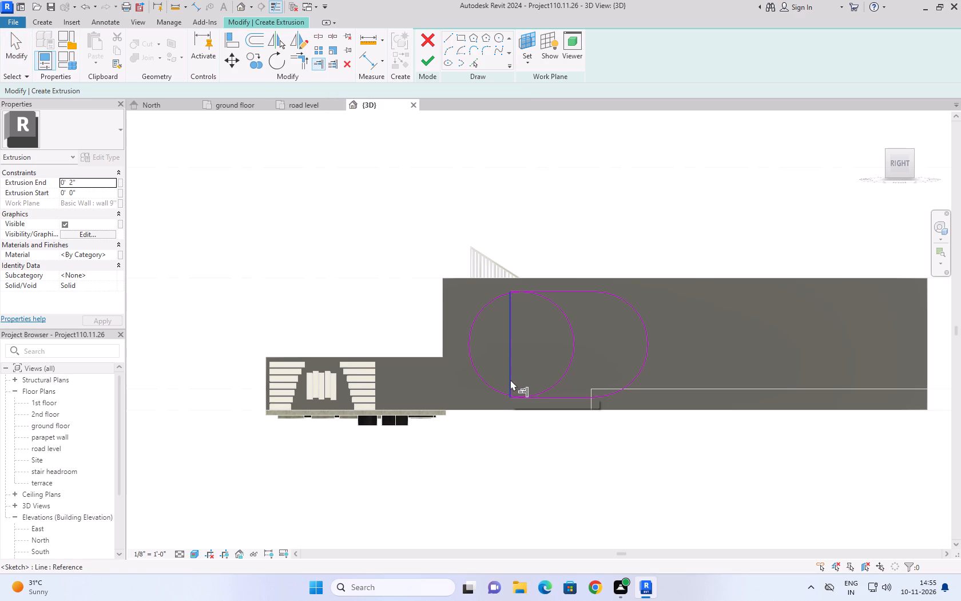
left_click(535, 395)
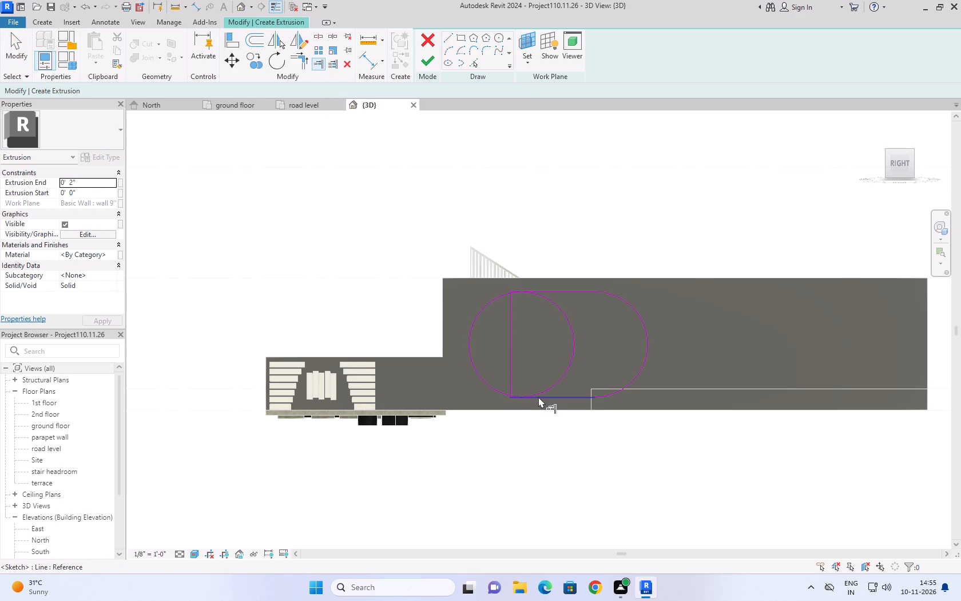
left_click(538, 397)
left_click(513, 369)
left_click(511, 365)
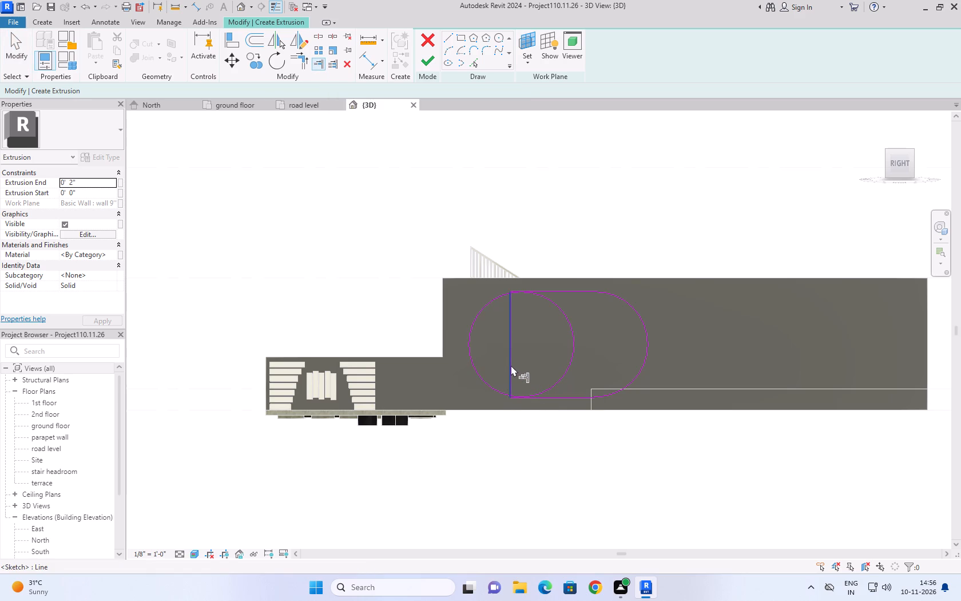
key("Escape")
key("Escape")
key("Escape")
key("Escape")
Delete the circle overlapping the D-shaped outline.
scroll(536, 333, "up", 6)
key("Escape")
key("Escape")
key("Escape")
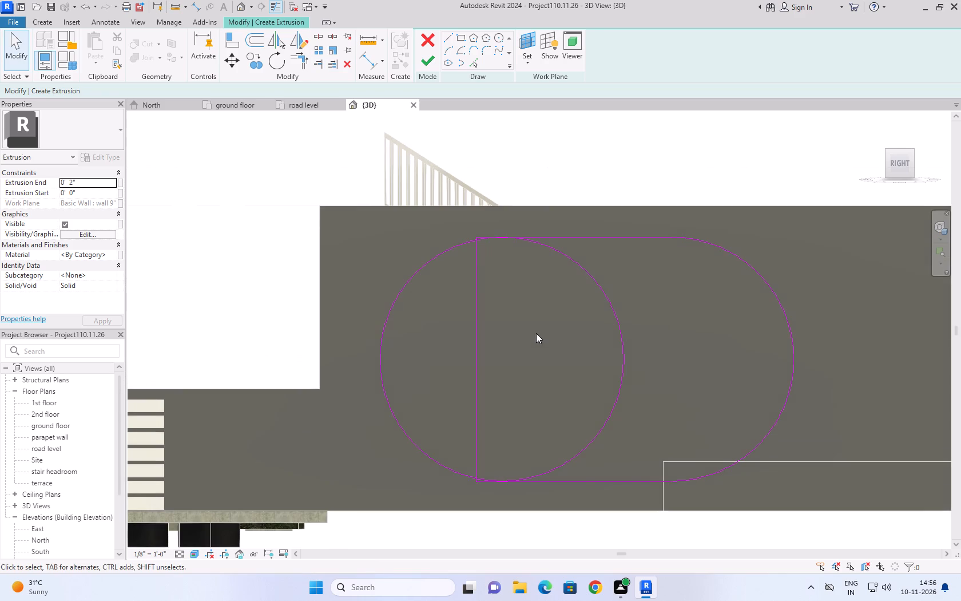
left_click(569, 259)
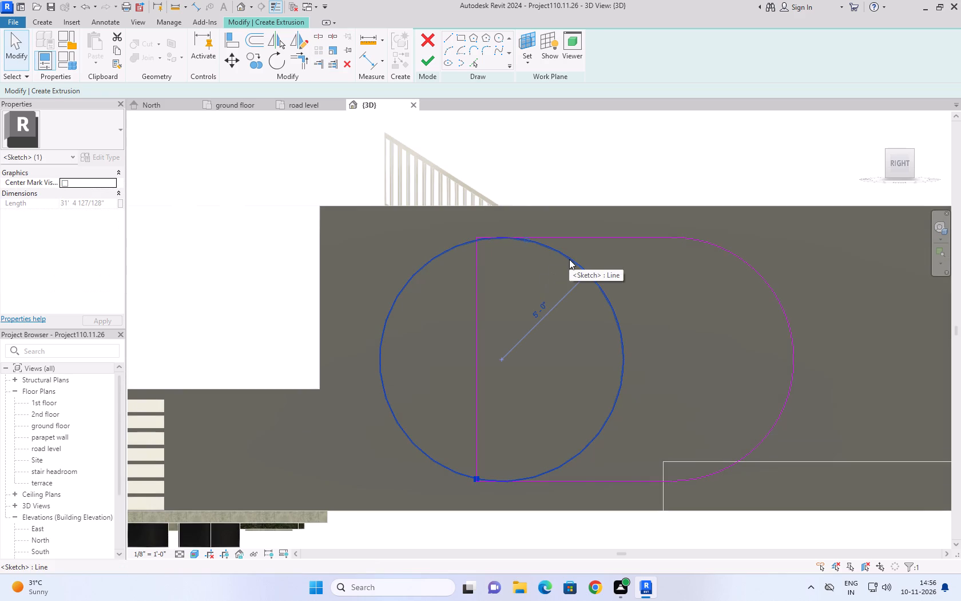
scroll(637, 230, "down", 3)
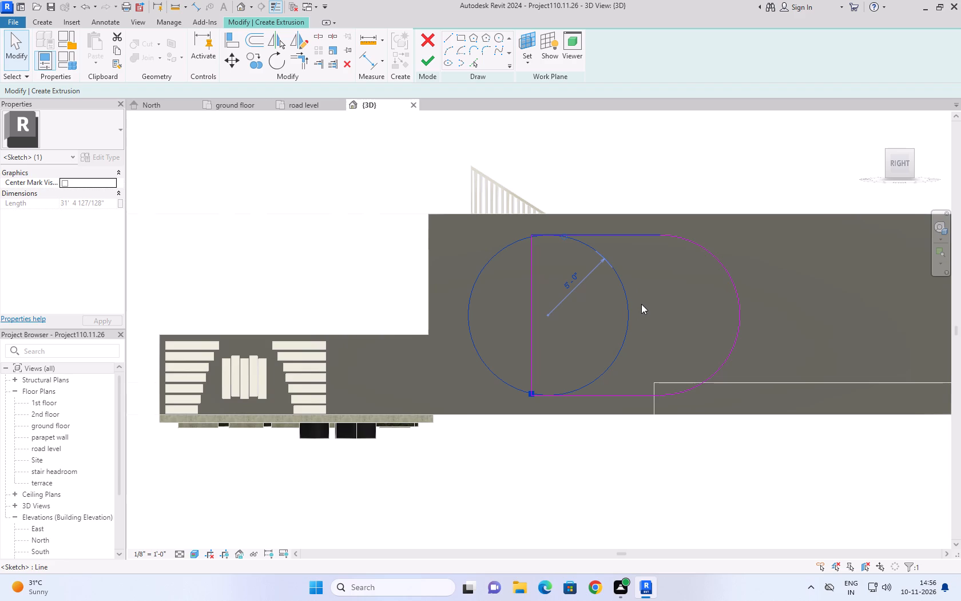
key("Delete")
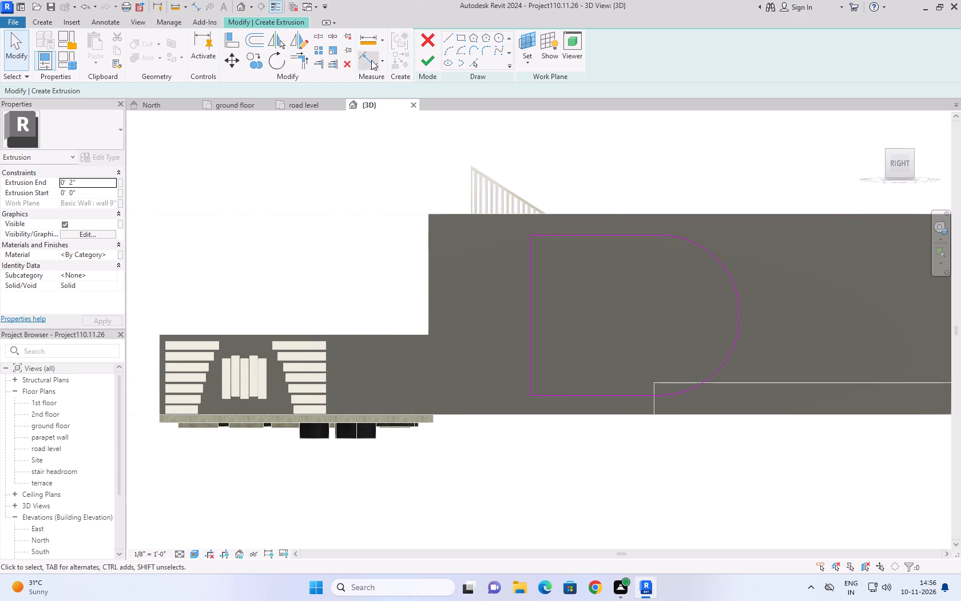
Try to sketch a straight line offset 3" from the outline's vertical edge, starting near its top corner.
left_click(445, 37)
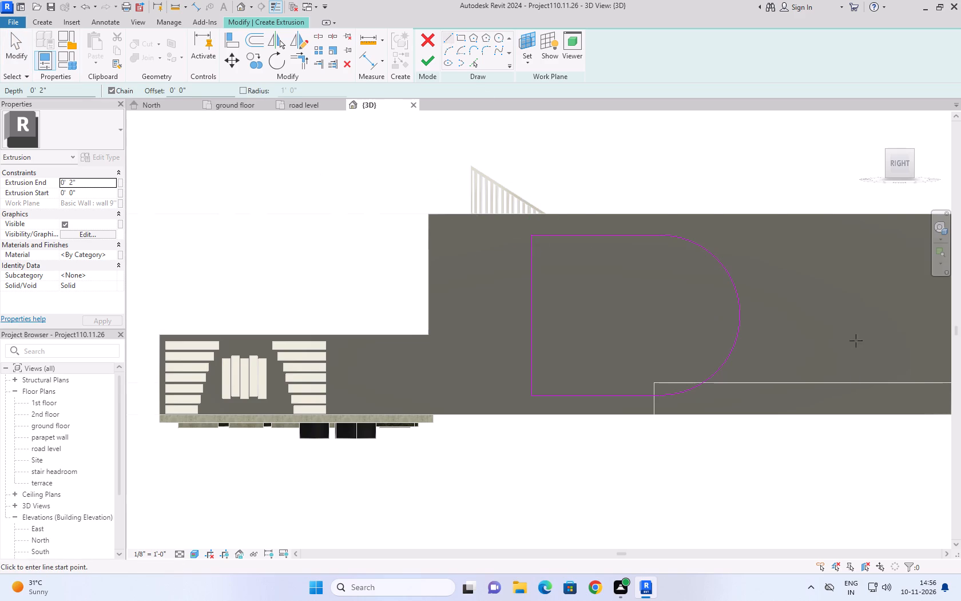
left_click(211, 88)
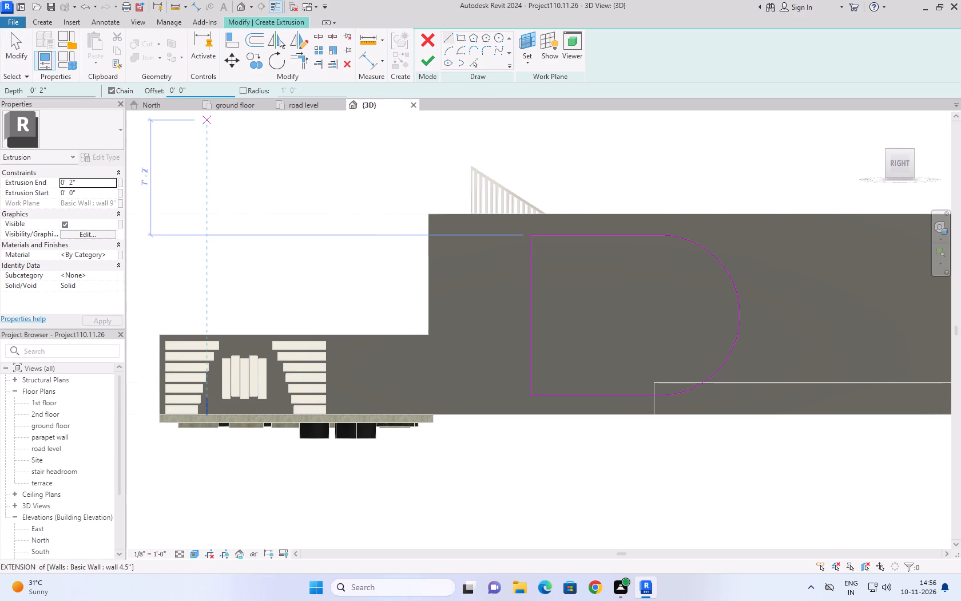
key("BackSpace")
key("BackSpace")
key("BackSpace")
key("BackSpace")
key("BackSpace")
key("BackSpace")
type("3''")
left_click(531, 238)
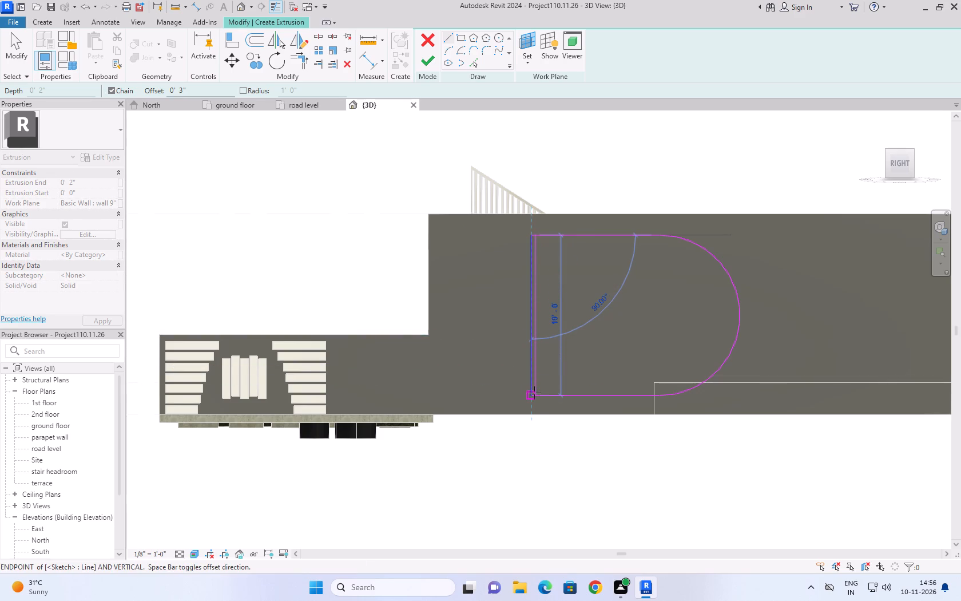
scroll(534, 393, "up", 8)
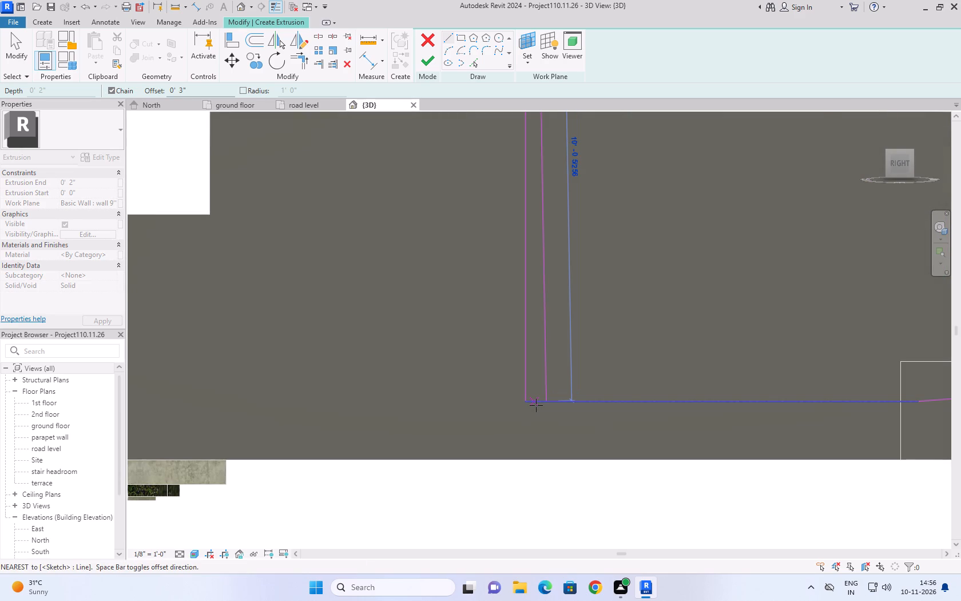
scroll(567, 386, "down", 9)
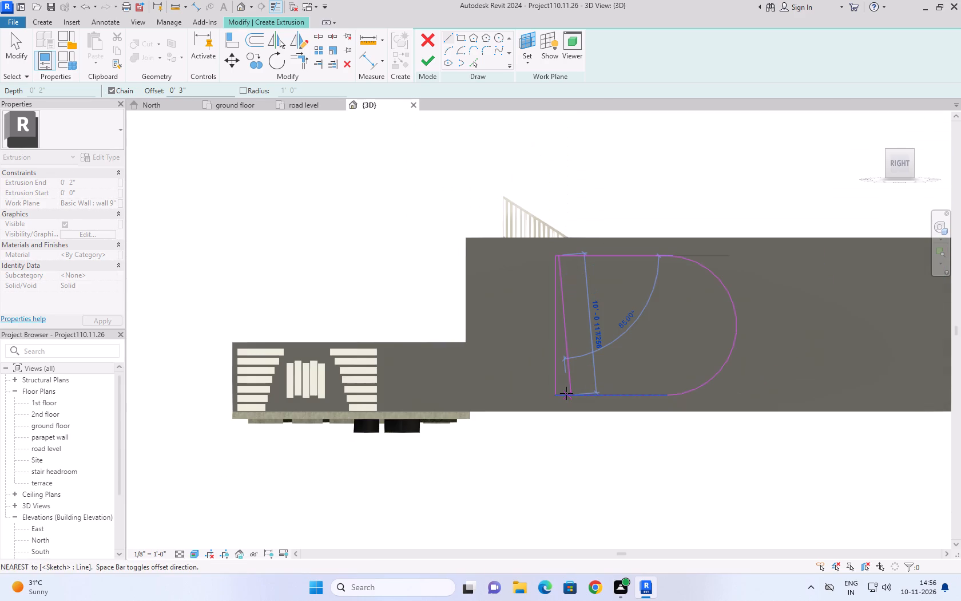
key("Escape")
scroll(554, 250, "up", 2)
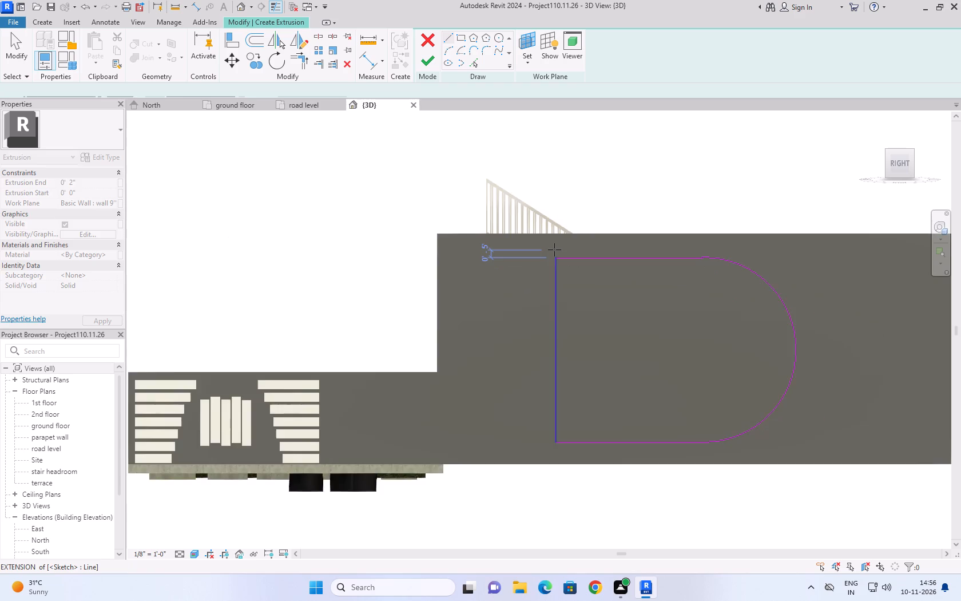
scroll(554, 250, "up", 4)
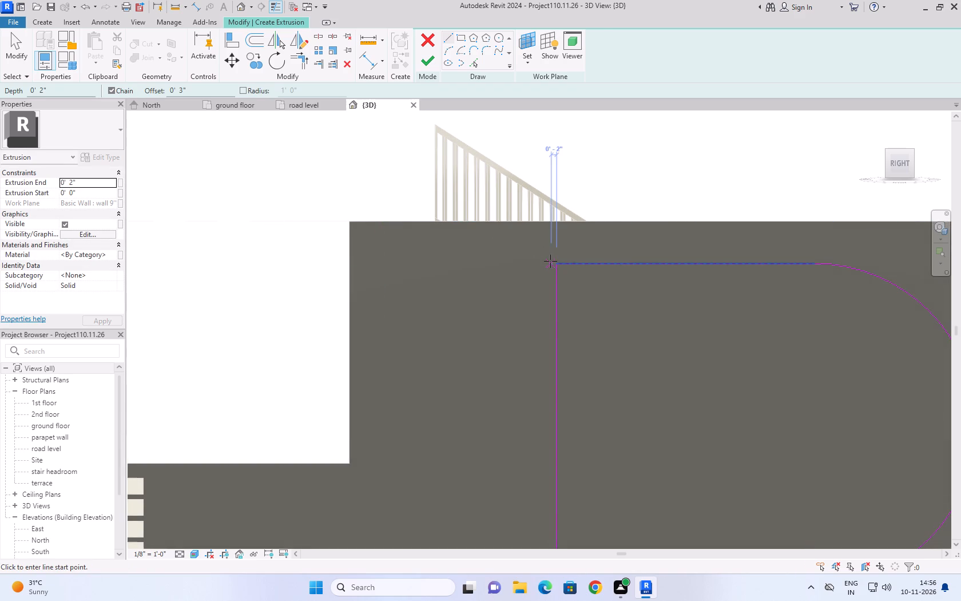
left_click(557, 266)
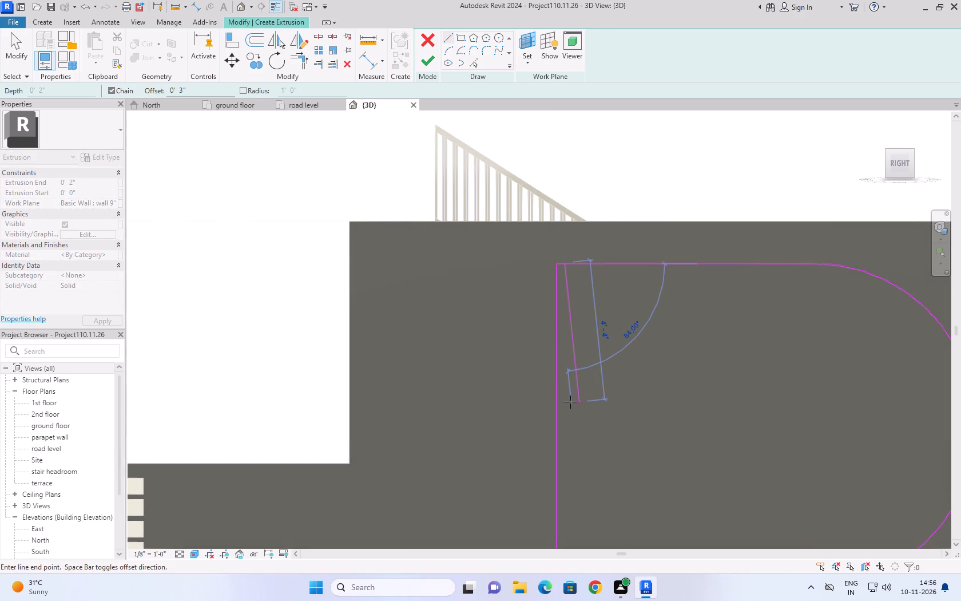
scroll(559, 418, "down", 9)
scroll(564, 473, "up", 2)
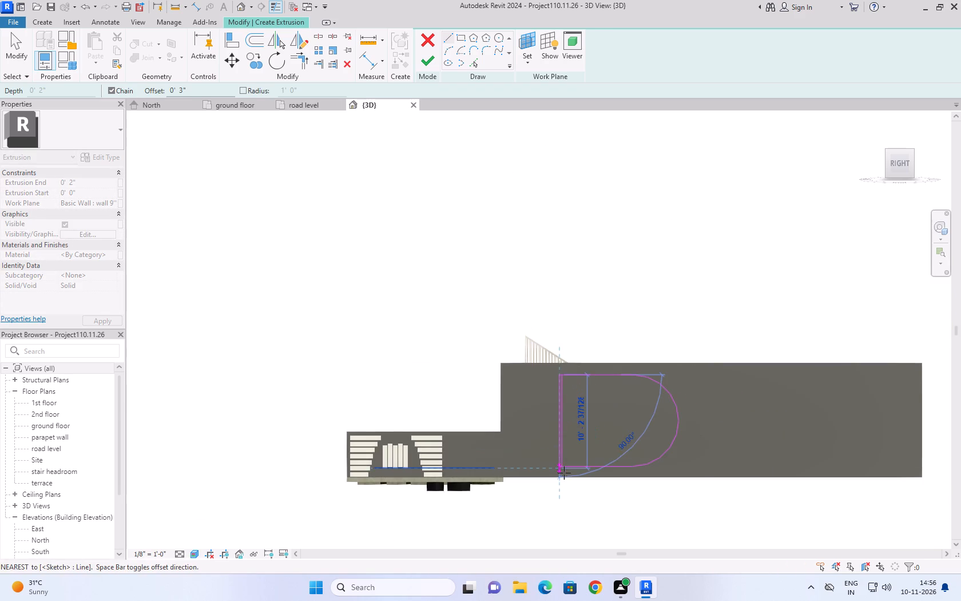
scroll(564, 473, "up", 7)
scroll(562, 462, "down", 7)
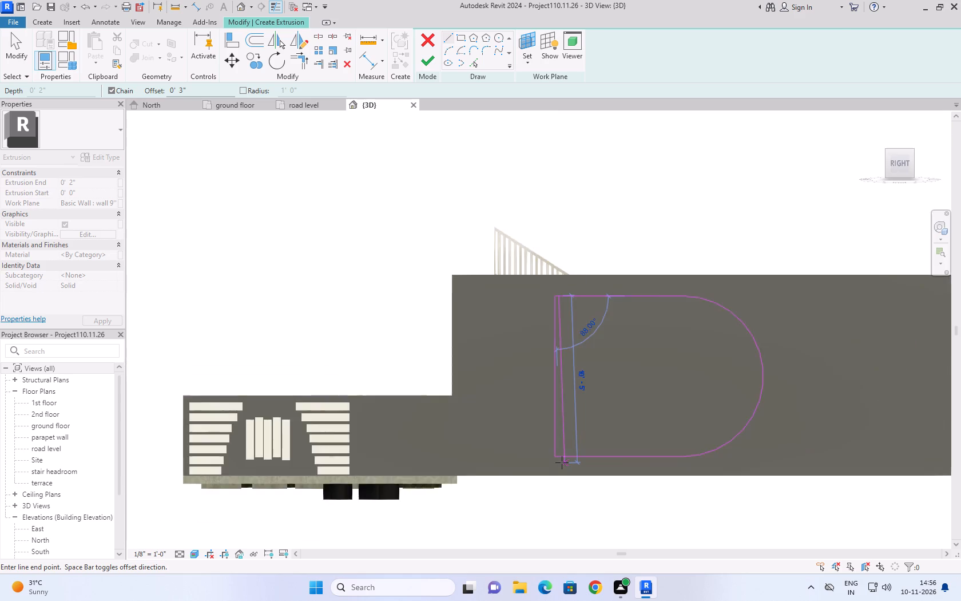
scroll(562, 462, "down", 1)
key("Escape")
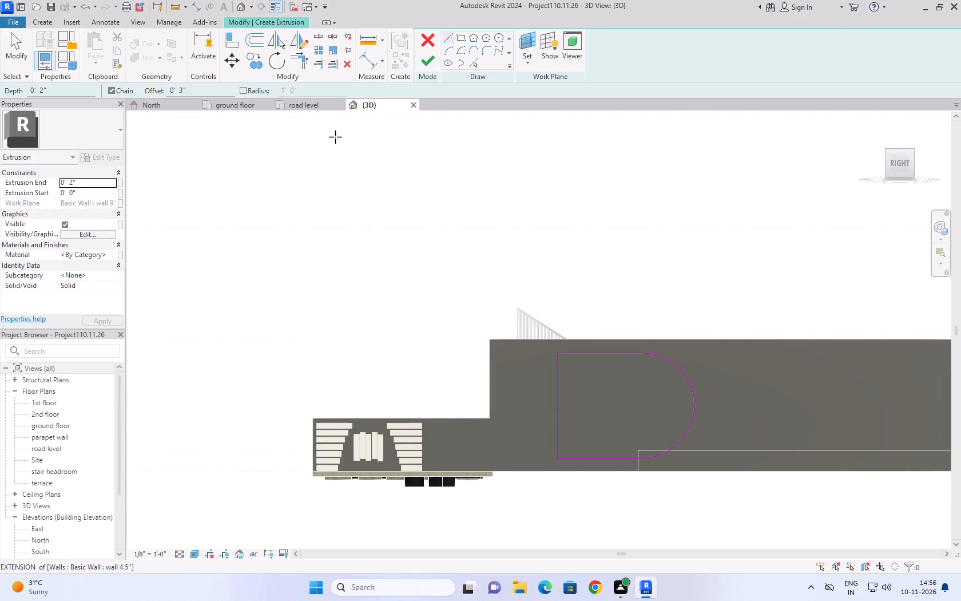
Sketch a vertical line 10' long inside the D-shaped outline, offset 6" from its straight vertical edge.
left_click_drag(217, 88, 154, 84)
type("6''")
scroll(555, 361, "up", 2)
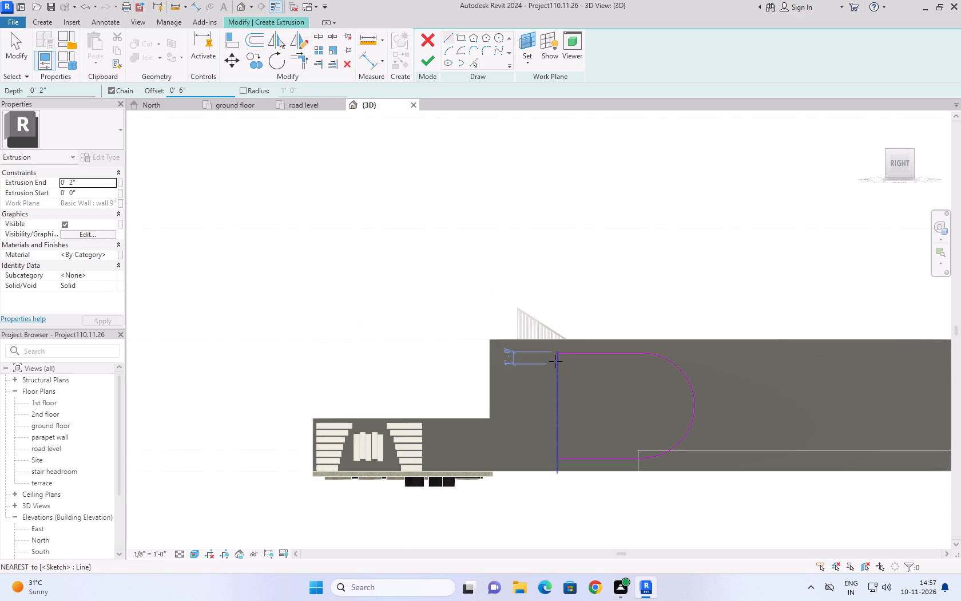
scroll(555, 361, "up", 8)
left_click(563, 328)
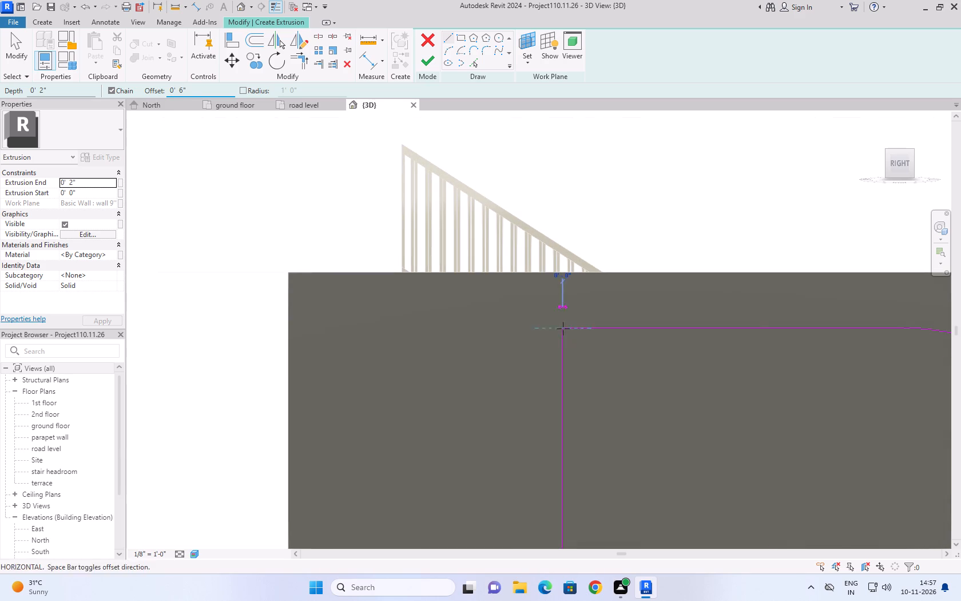
scroll(556, 439, "down", 11)
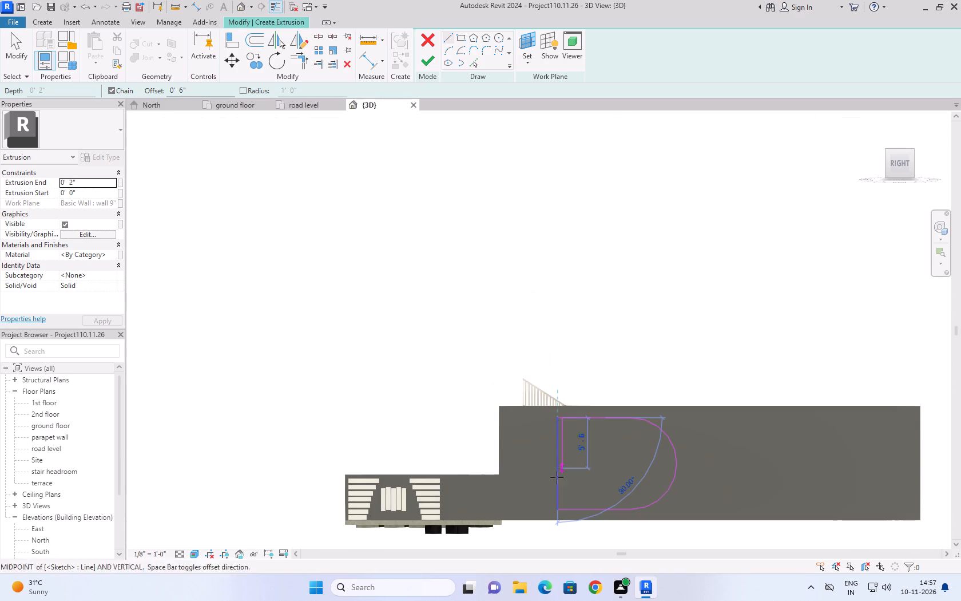
scroll(557, 528, "up", 9)
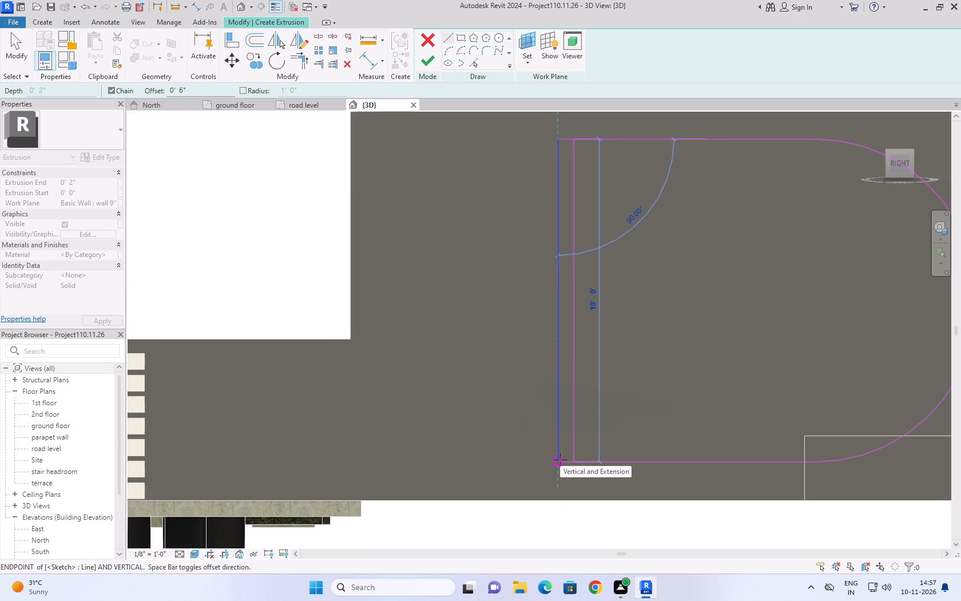
left_click(560, 460)
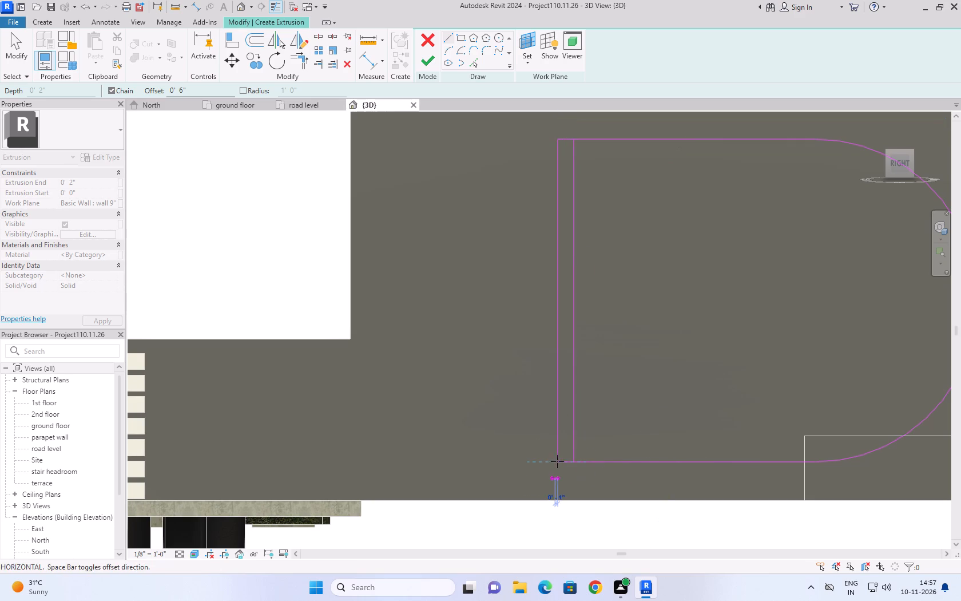
scroll(606, 328, "down", 4)
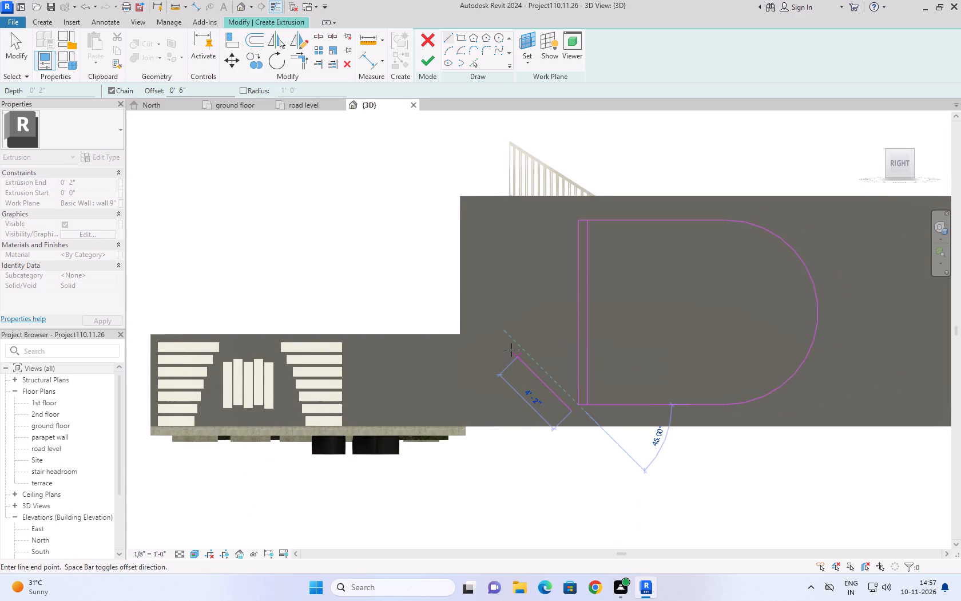
key("Escape")
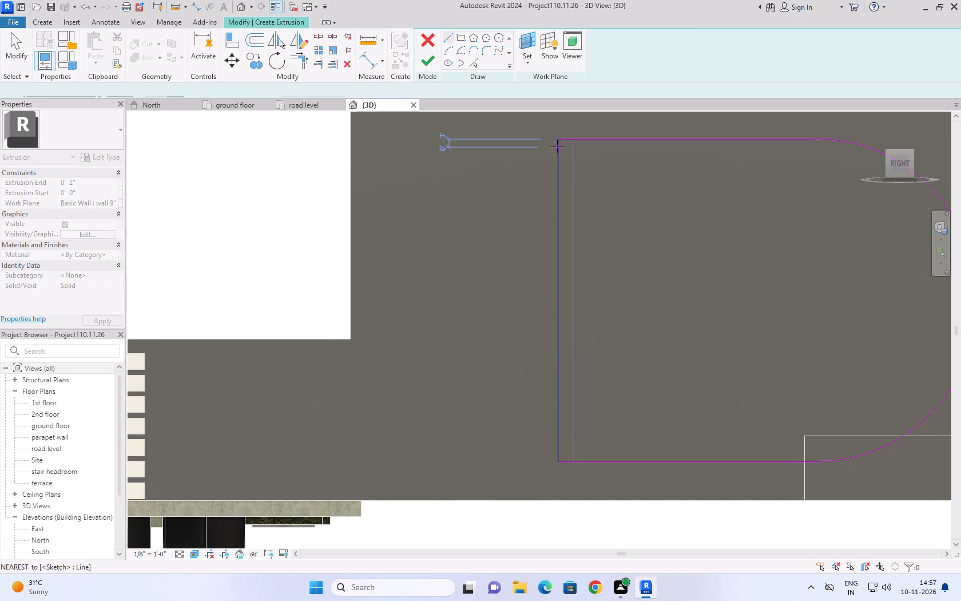
Sketch a horizontal line about 8' long, offset 6" inward from the outline's top edge up to the start of the arc.
left_click(559, 141)
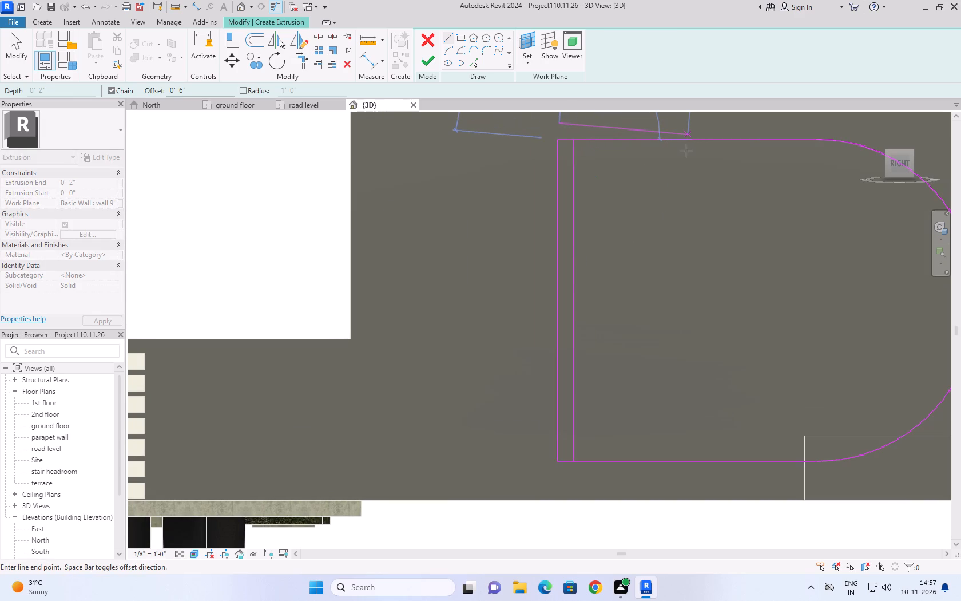
key("space")
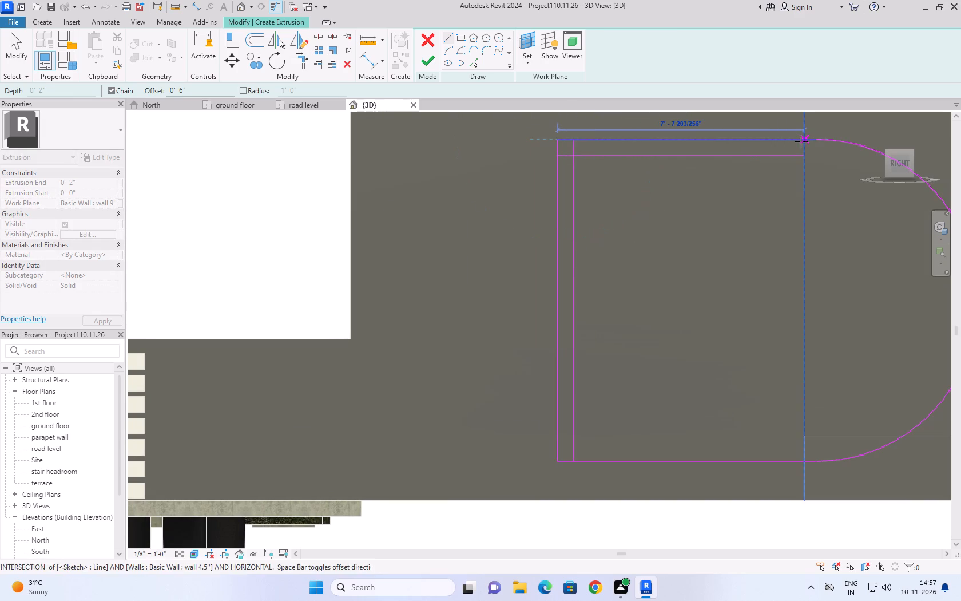
middle_click_drag(801, 141, 594, 239)
scroll(597, 252, "up", 2)
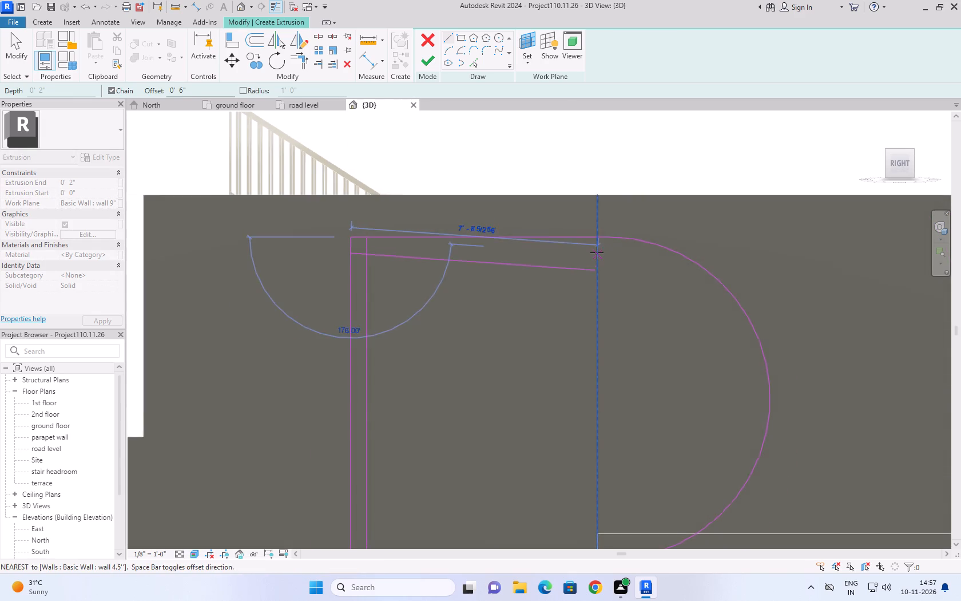
scroll(597, 252, "up", 4)
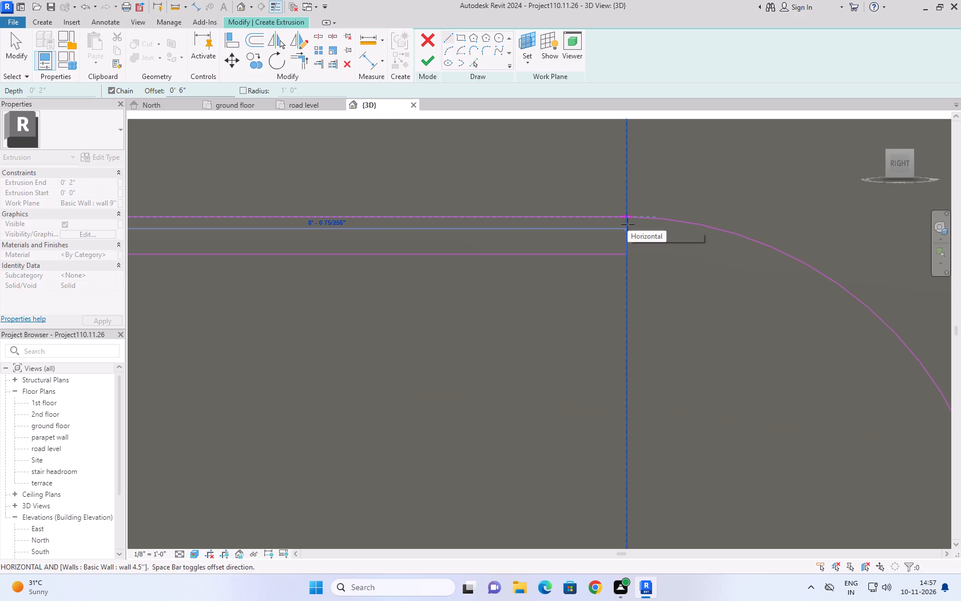
left_click(628, 224)
scroll(653, 264, "down", 9)
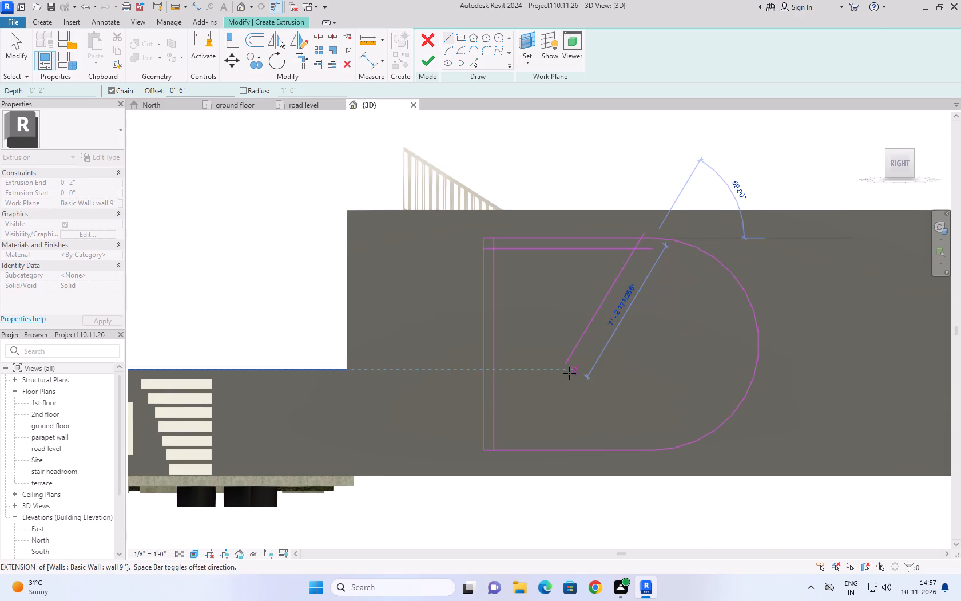
key("Escape")
Sketch a horizontal line about 8' long, offset 6" inward from the outline's bottom edge up to the start of the arc.
scroll(564, 365, "down", 4)
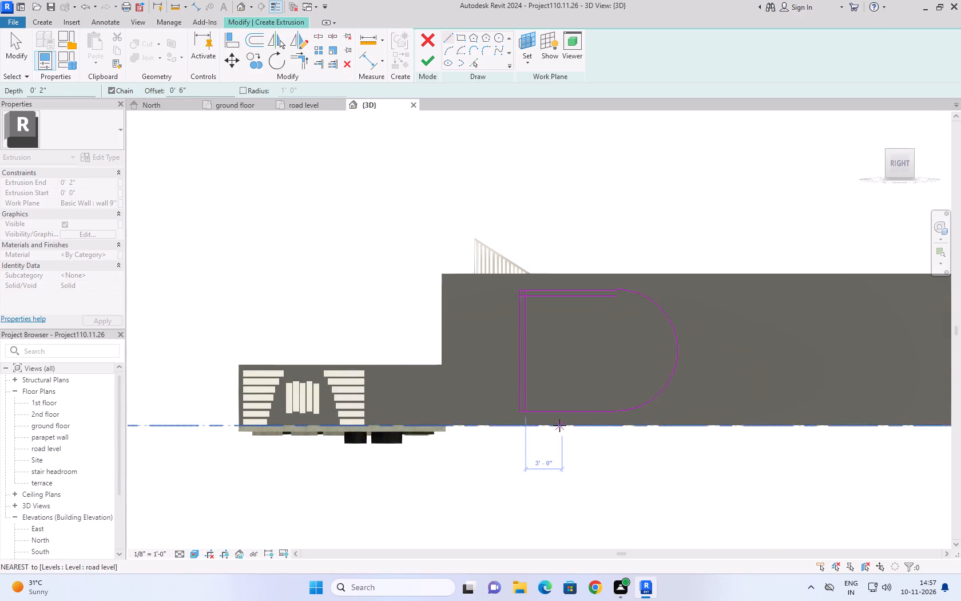
scroll(559, 425, "up", 8)
left_click(435, 381)
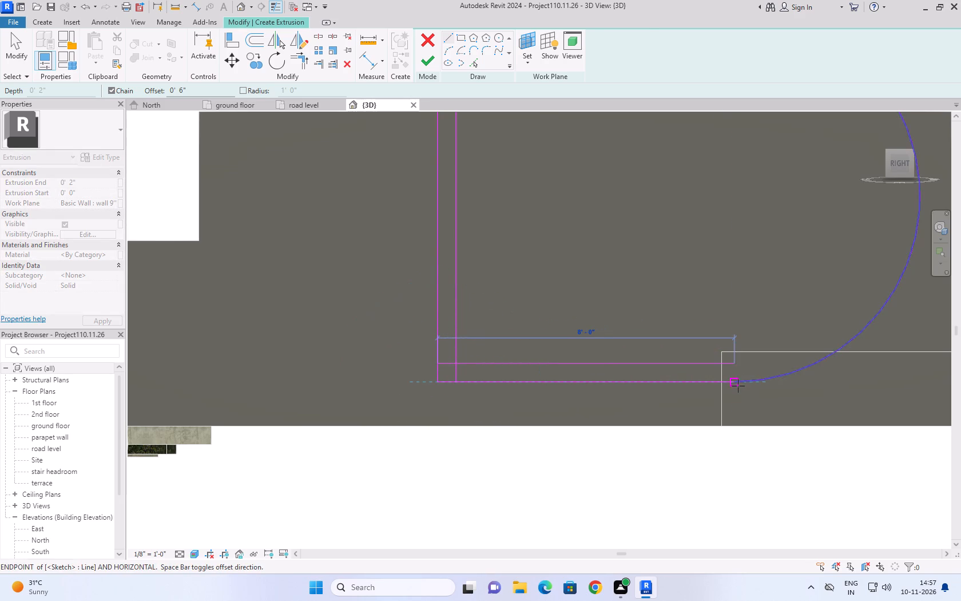
scroll(739, 388, "up", 4)
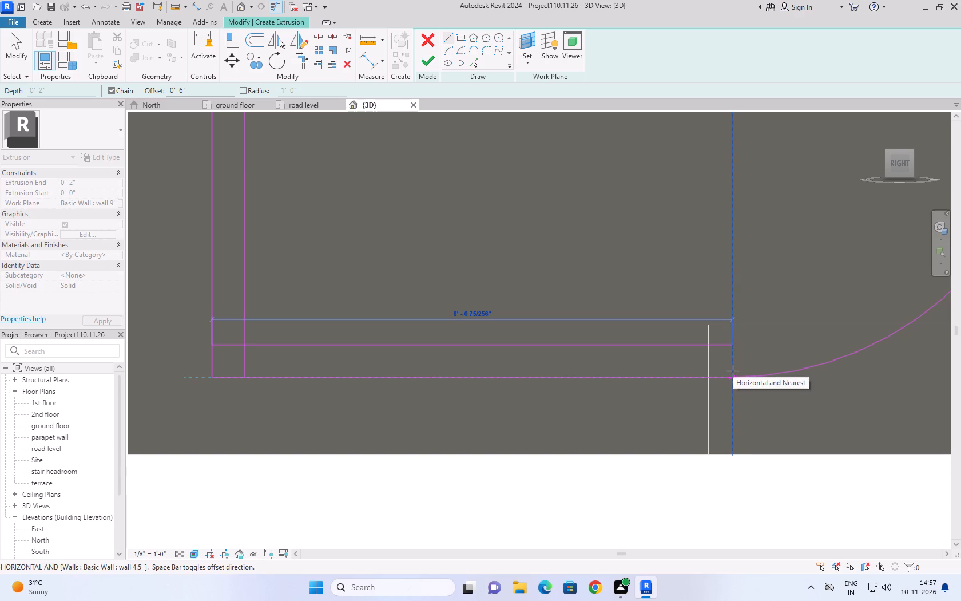
left_click(733, 371)
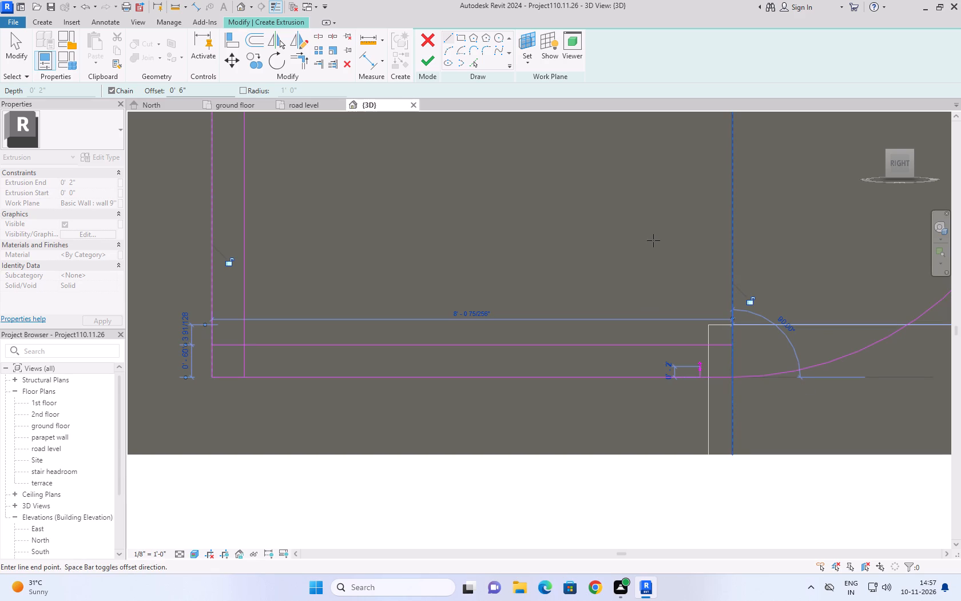
key("Escape")
scroll(587, 232, "down", 3)
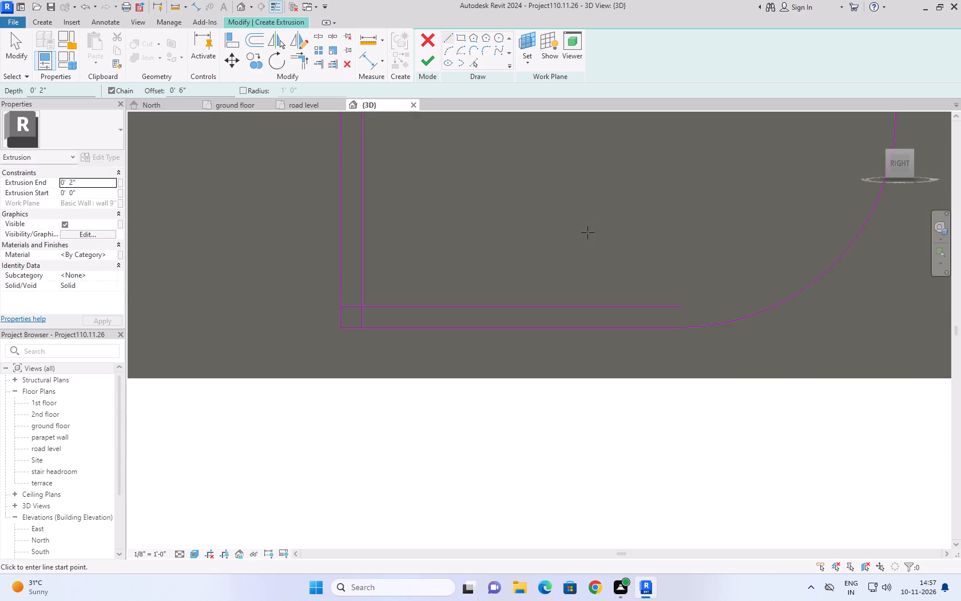
key("Escape")
key("Escape")
Trim the inner vertical line to clean corners with the lower and upper inner horizontal lines.
type("tr")
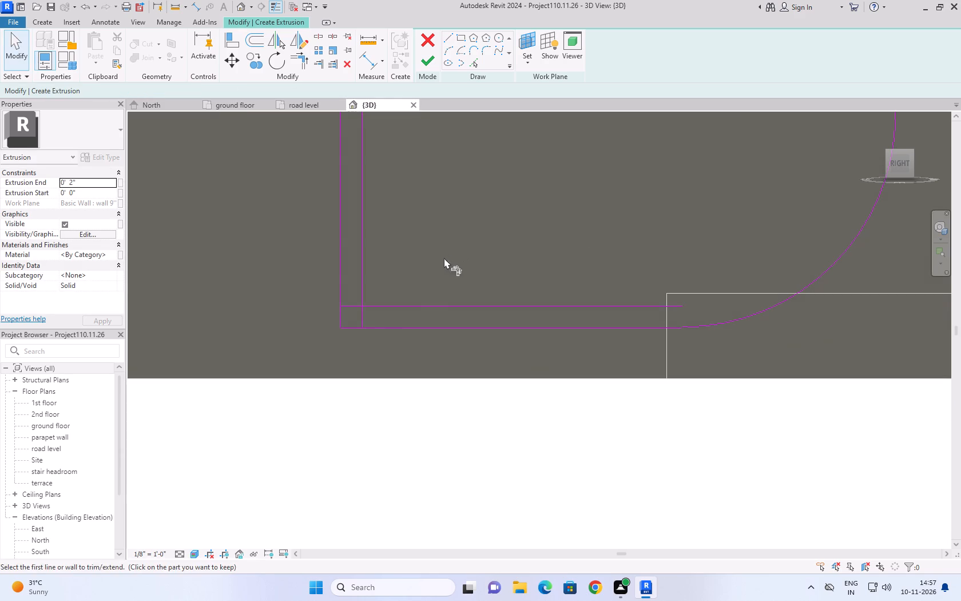
scroll(358, 322, "up", 6)
left_click(416, 284)
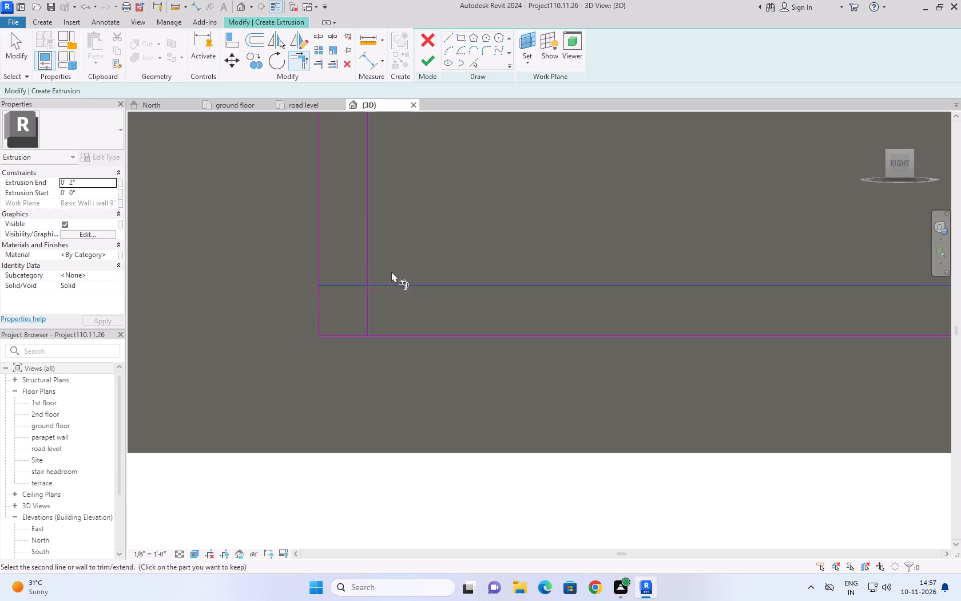
left_click(367, 247)
middle_click_drag(449, 227, 417, 339)
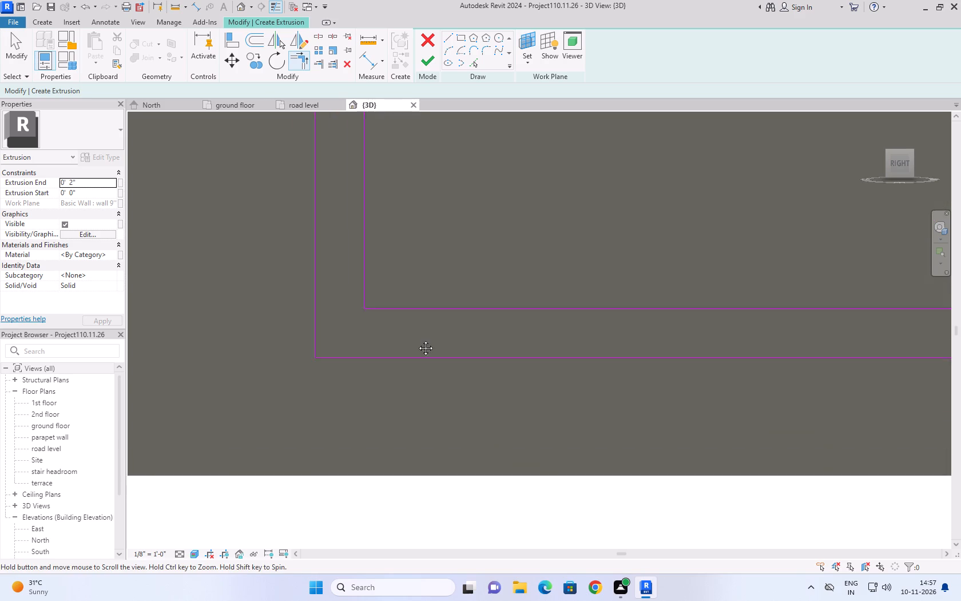
middle_click_drag(417, 339, 374, 497)
scroll(374, 497, "down", 5)
scroll(353, 315, "down", 5)
scroll(341, 204, "up", 7)
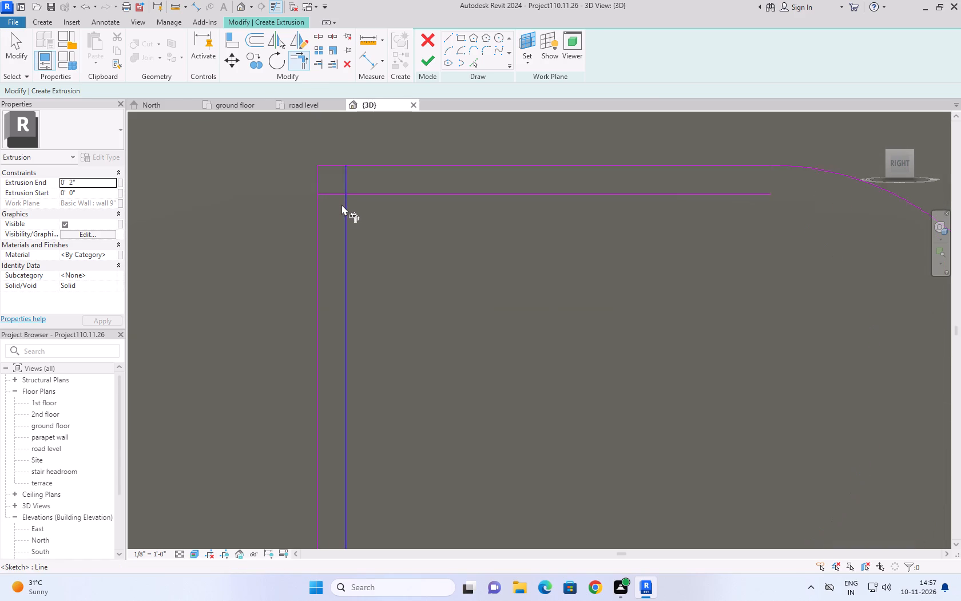
scroll(341, 204, "up", 2)
left_click(385, 187)
left_click(347, 208)
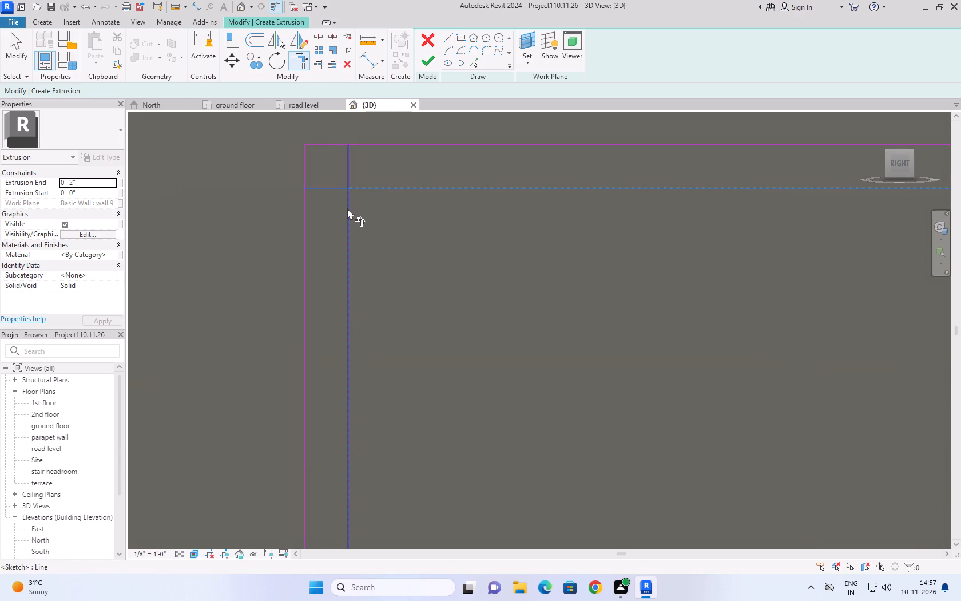
scroll(349, 263, "down", 10)
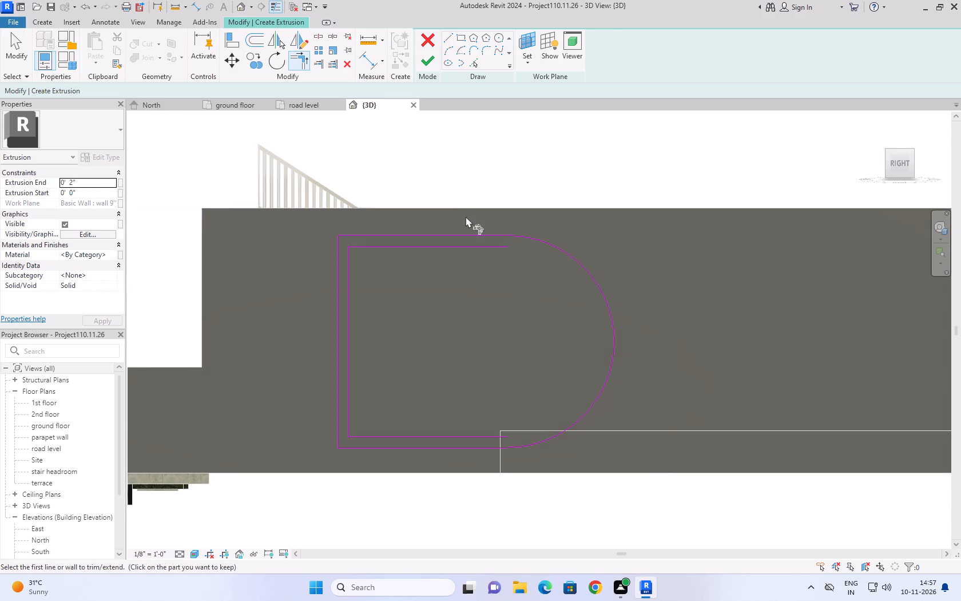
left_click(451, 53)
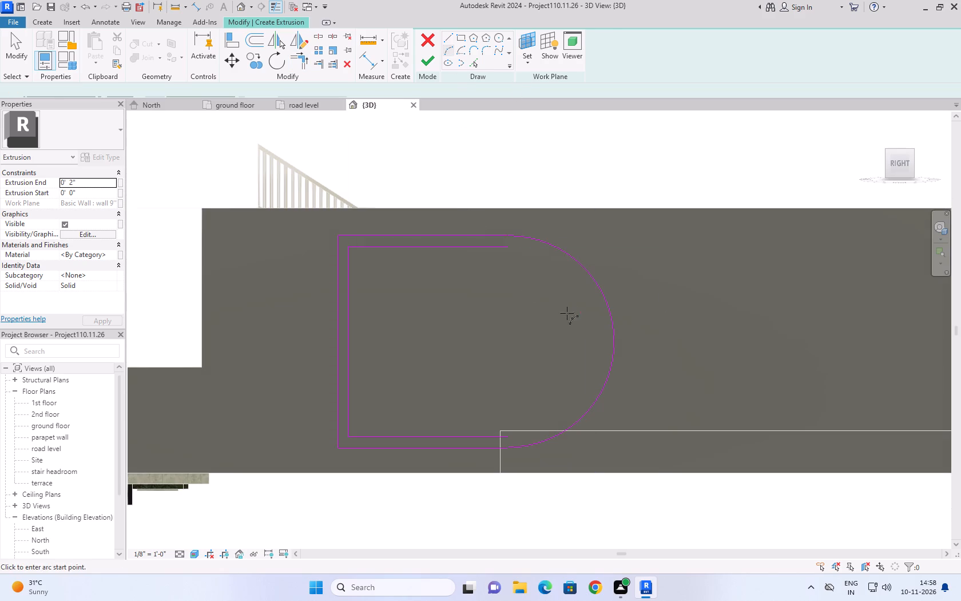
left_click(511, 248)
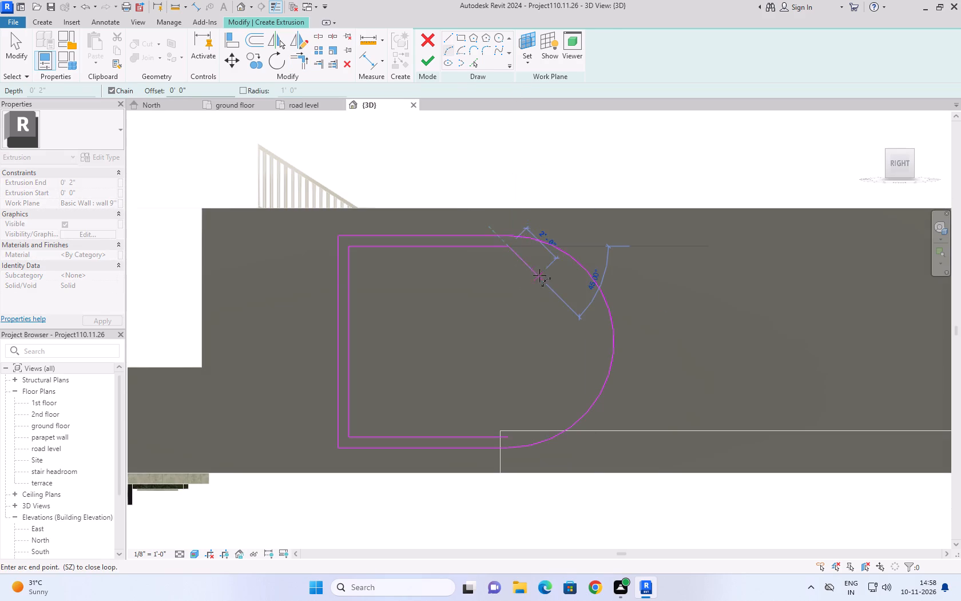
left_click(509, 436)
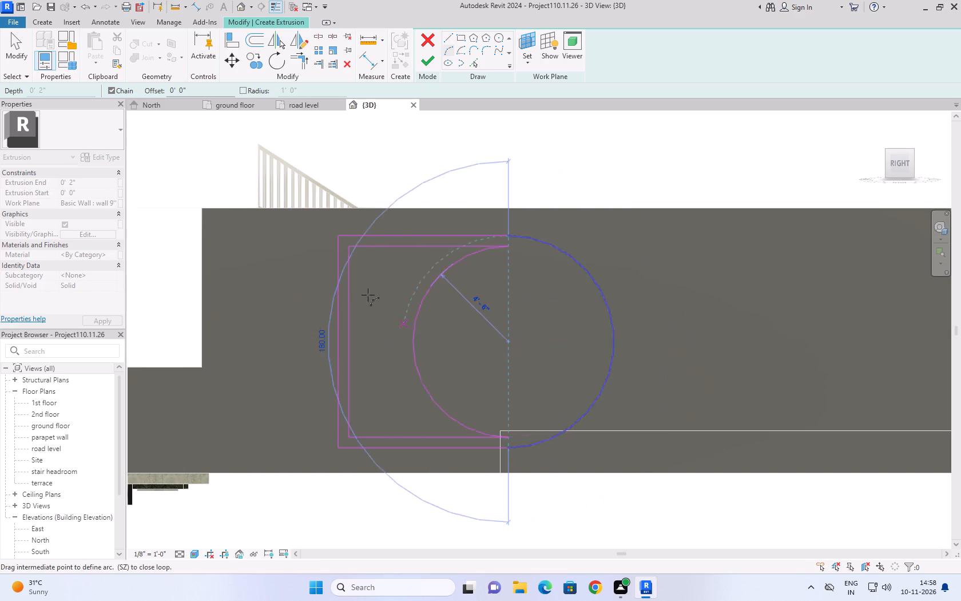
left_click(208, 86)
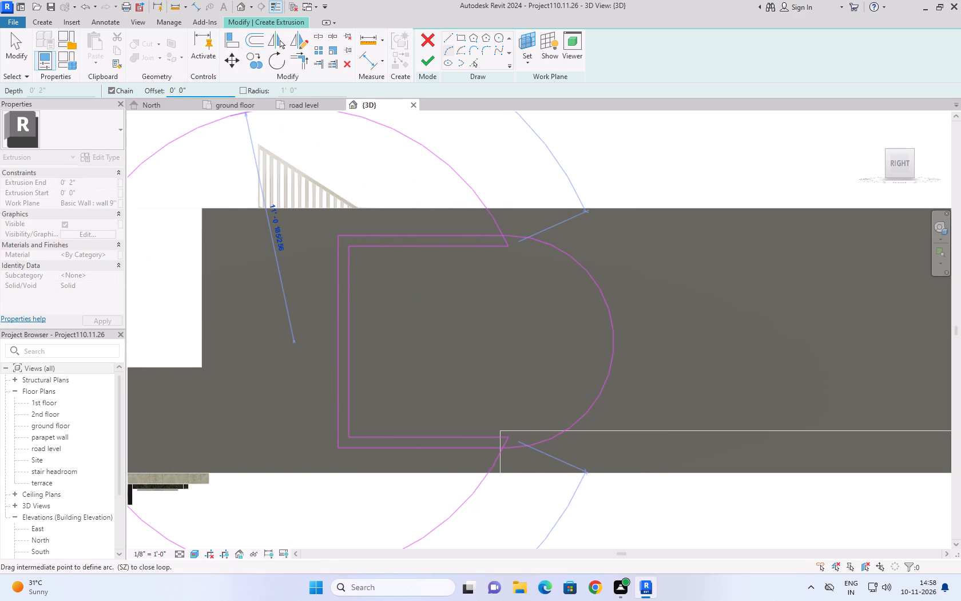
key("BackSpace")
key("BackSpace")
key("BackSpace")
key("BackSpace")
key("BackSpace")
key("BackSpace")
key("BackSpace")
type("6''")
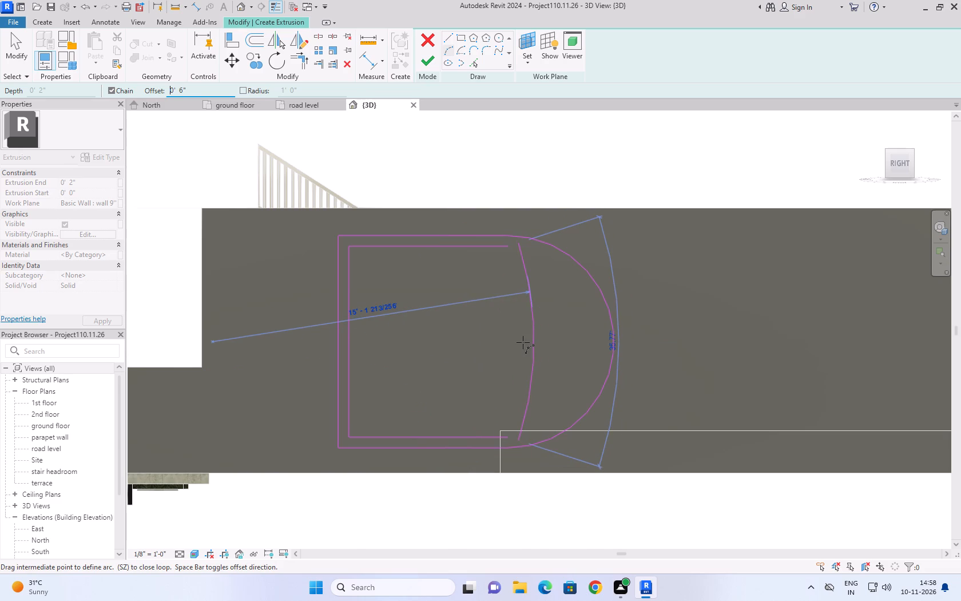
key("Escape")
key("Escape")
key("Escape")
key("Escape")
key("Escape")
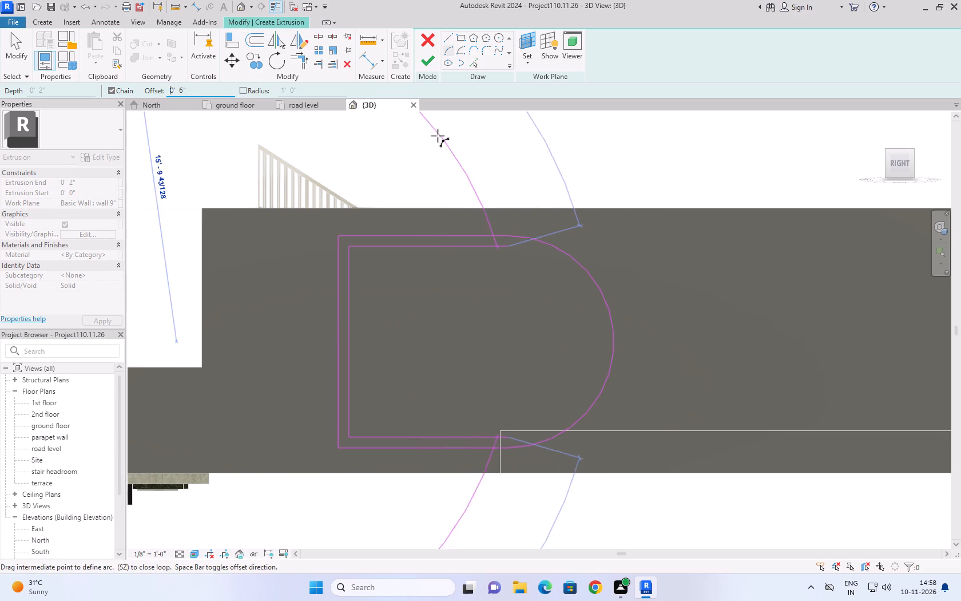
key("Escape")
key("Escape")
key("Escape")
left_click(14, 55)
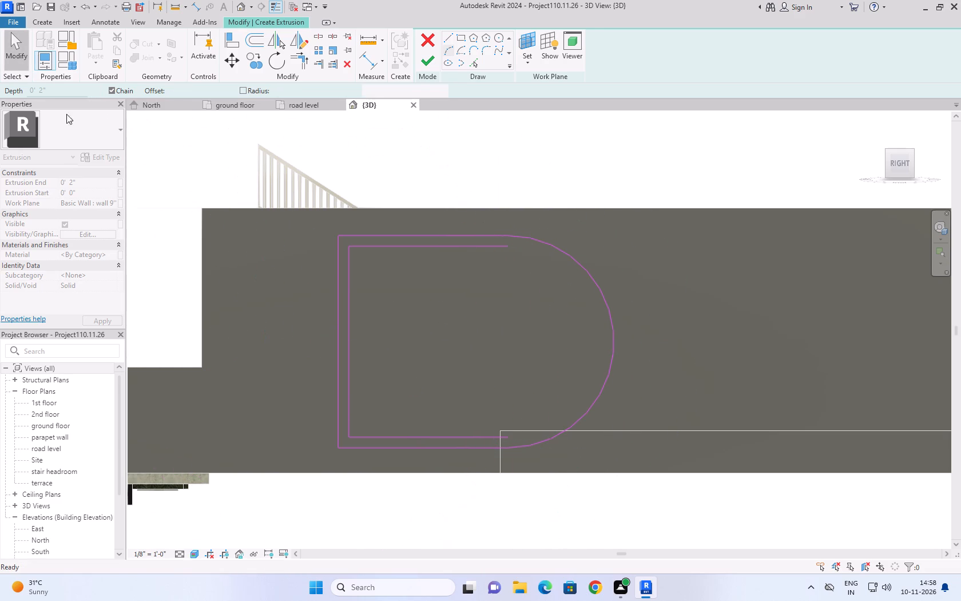
Draw a 180° arc of 4'-6" radius joining the open ends of the upper and lower inner horizontal lines.
left_click(446, 51)
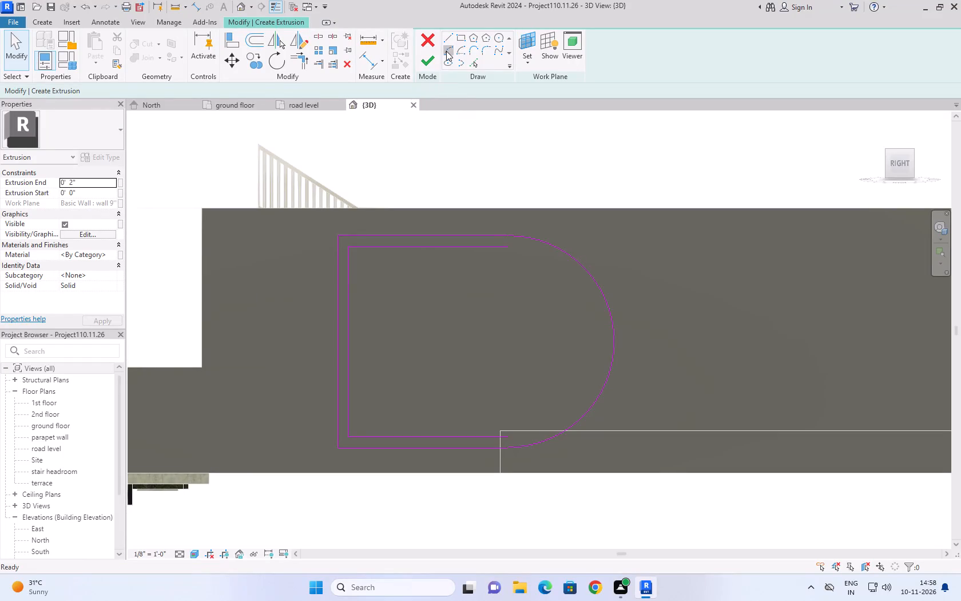
left_click(509, 247)
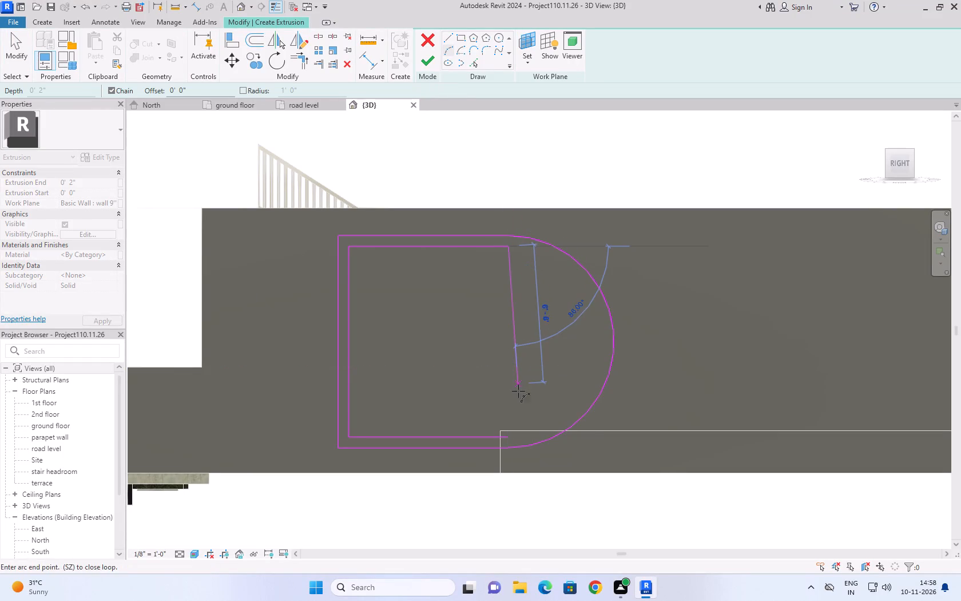
left_click(505, 440)
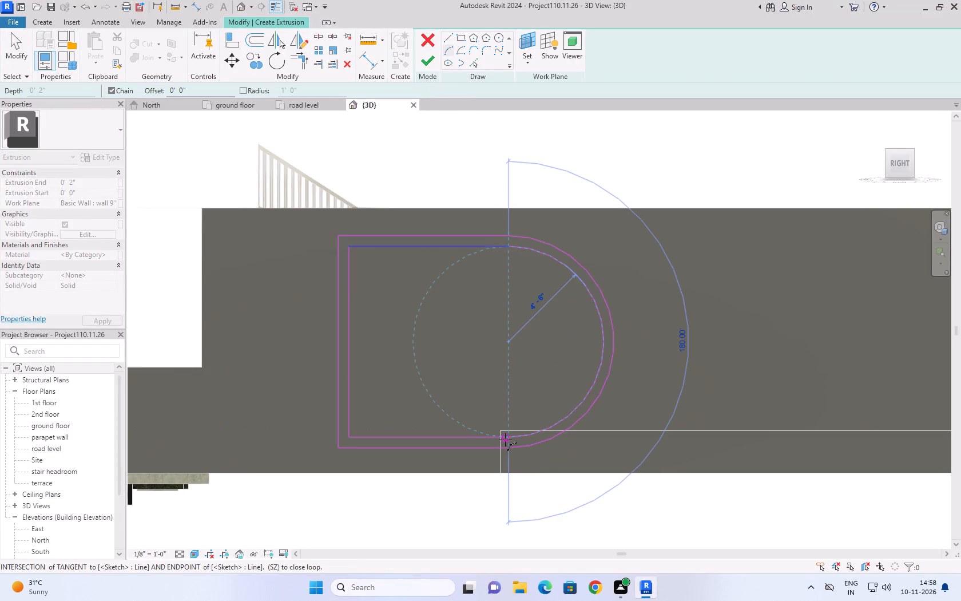
left_click(505, 440)
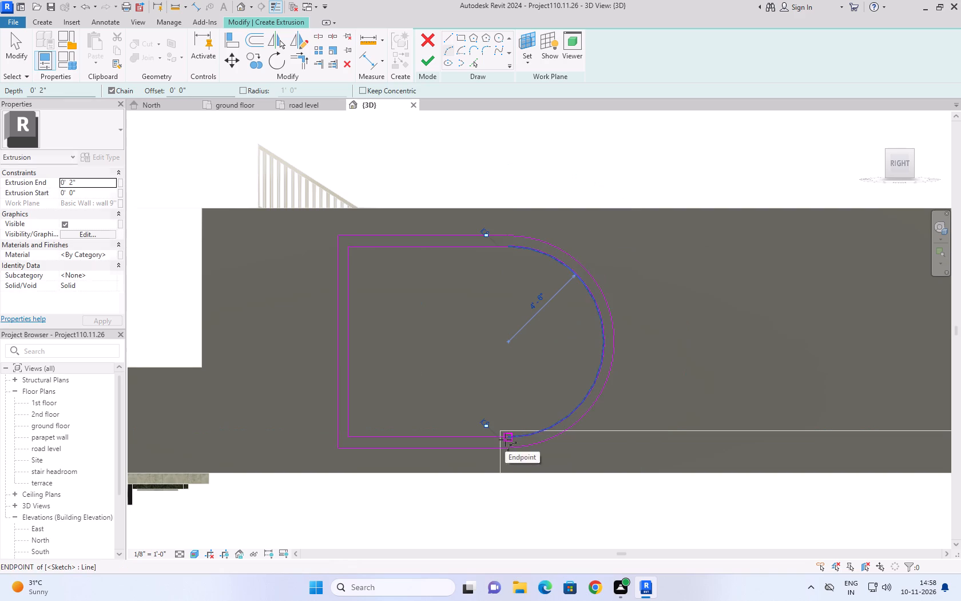
Sketch a rectangle 2'-10" wide and 3'-0" high in the upper left area inside the D-shaped frame.
key("Escape")
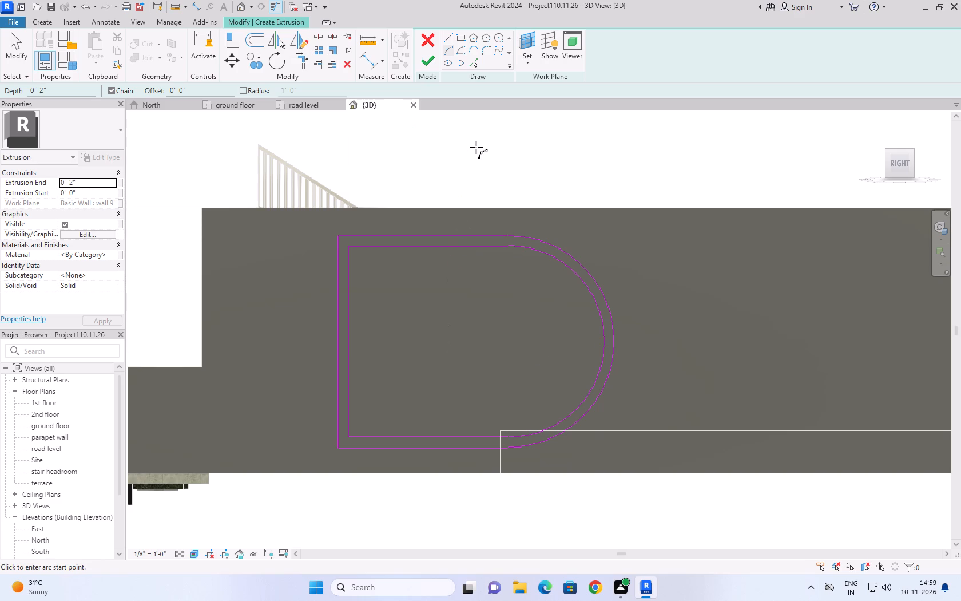
left_click(460, 41)
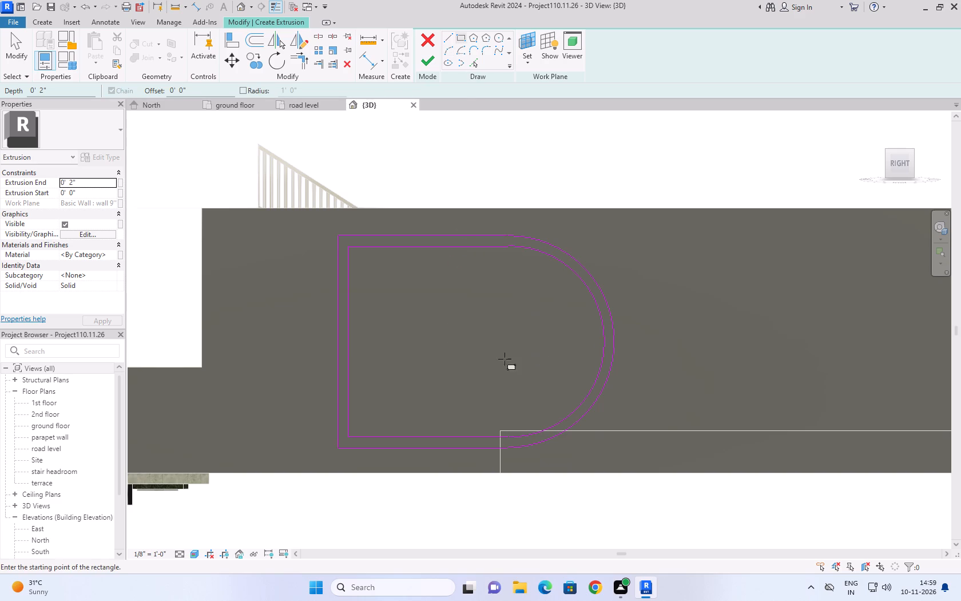
left_click(384, 288)
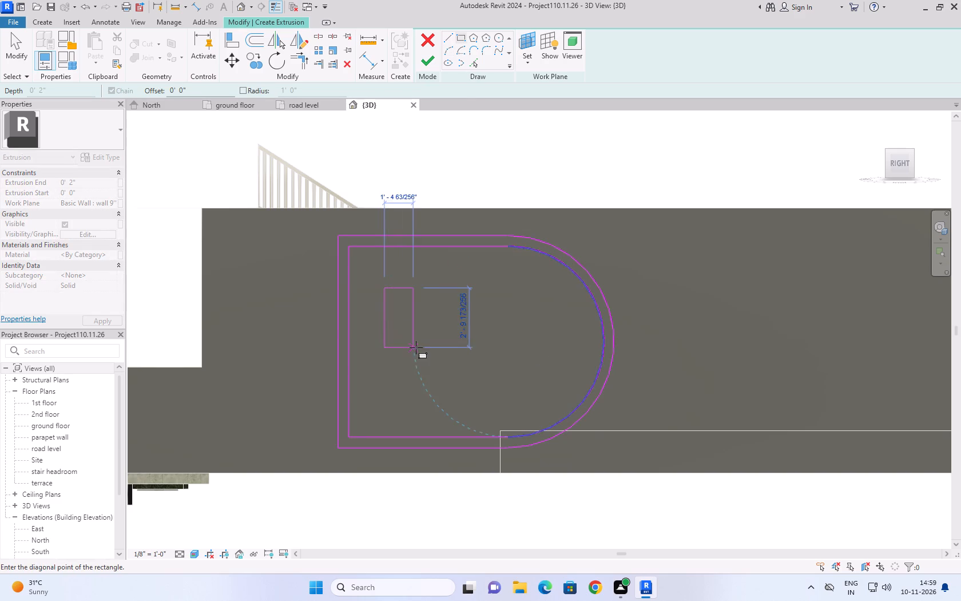
left_click(445, 351)
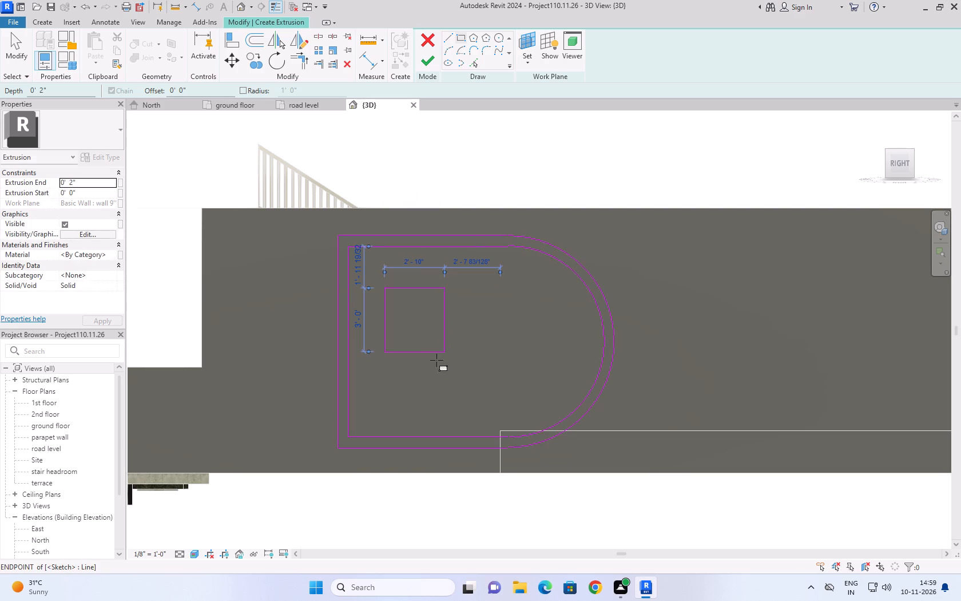
Sketch a second rectangle offset 2" inward from the 2'-10" by 3'-0" rectangle.
left_click_drag(207, 92, 206, 92)
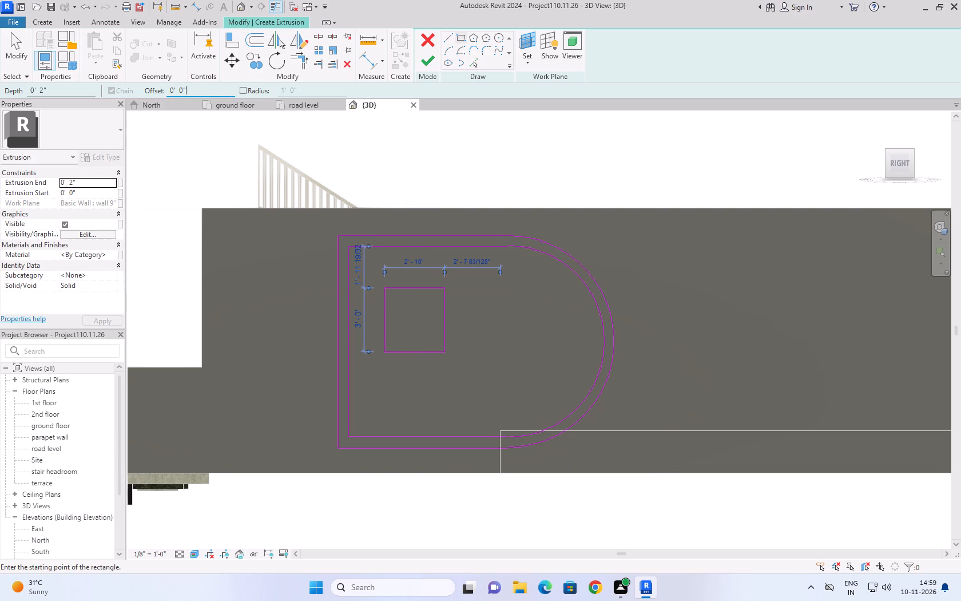
left_click_drag(206, 92, 147, 85)
type("2''")
left_click(385, 288)
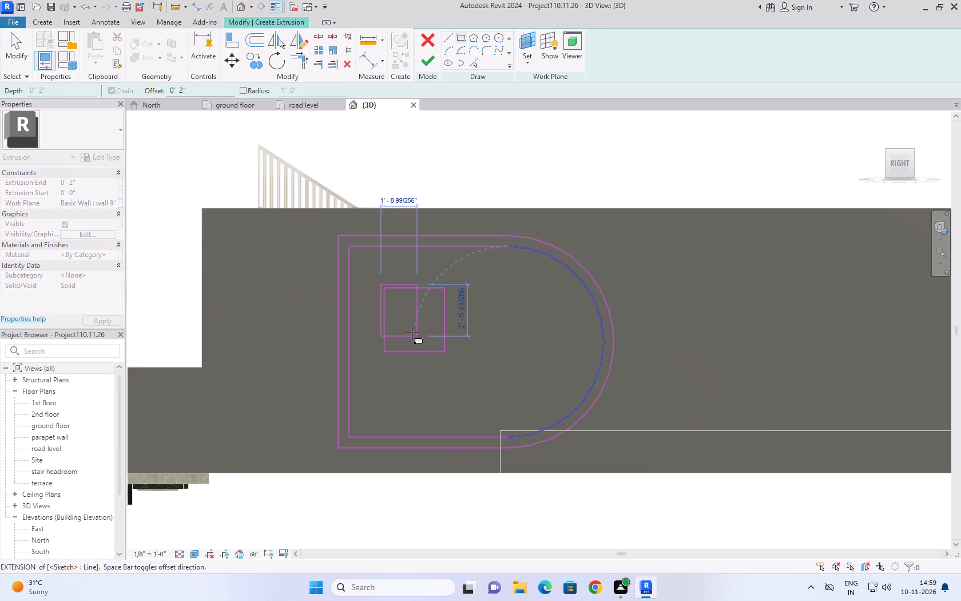
key("space")
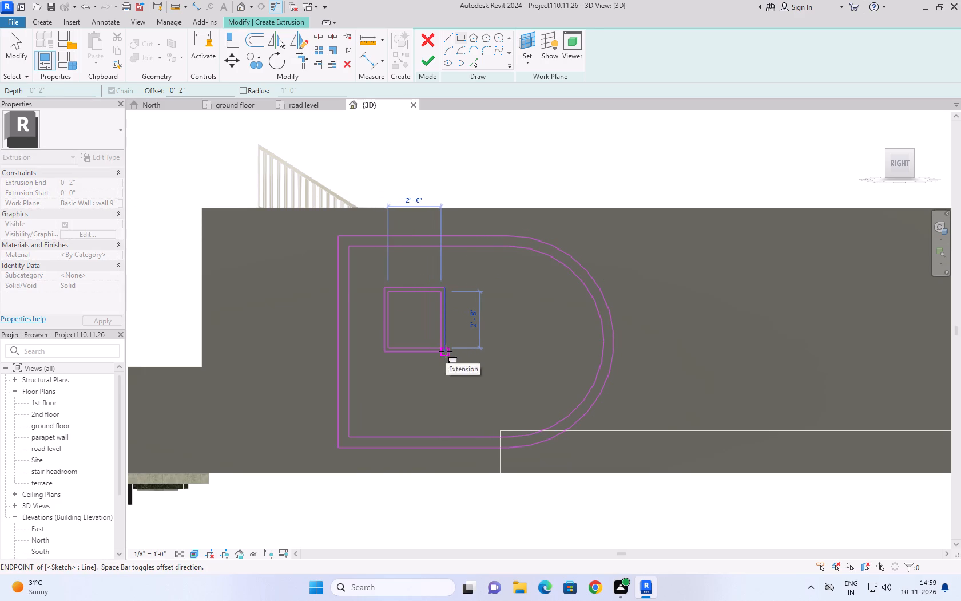
scroll(446, 351, "up", 6)
left_click(446, 352)
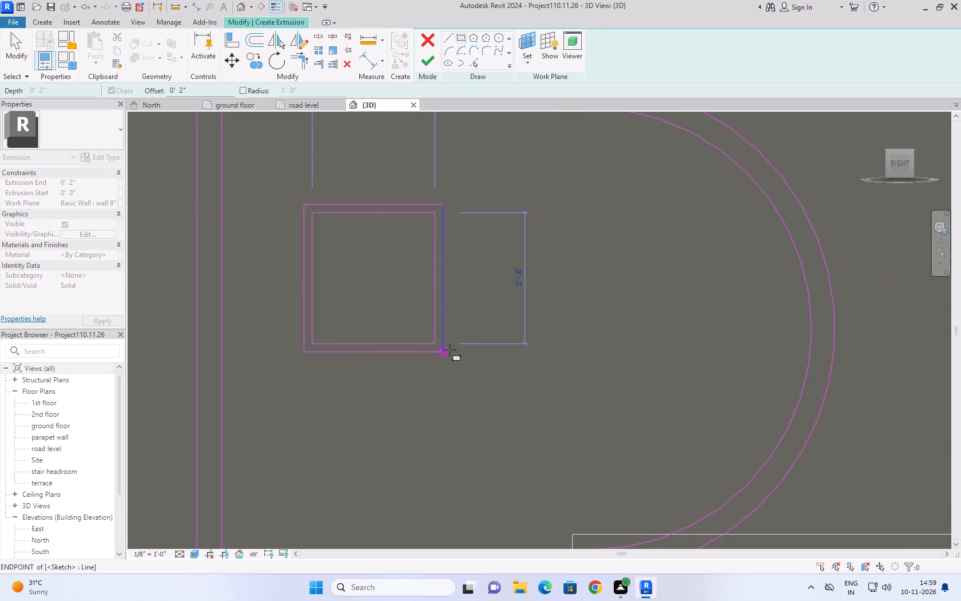
key("Escape")
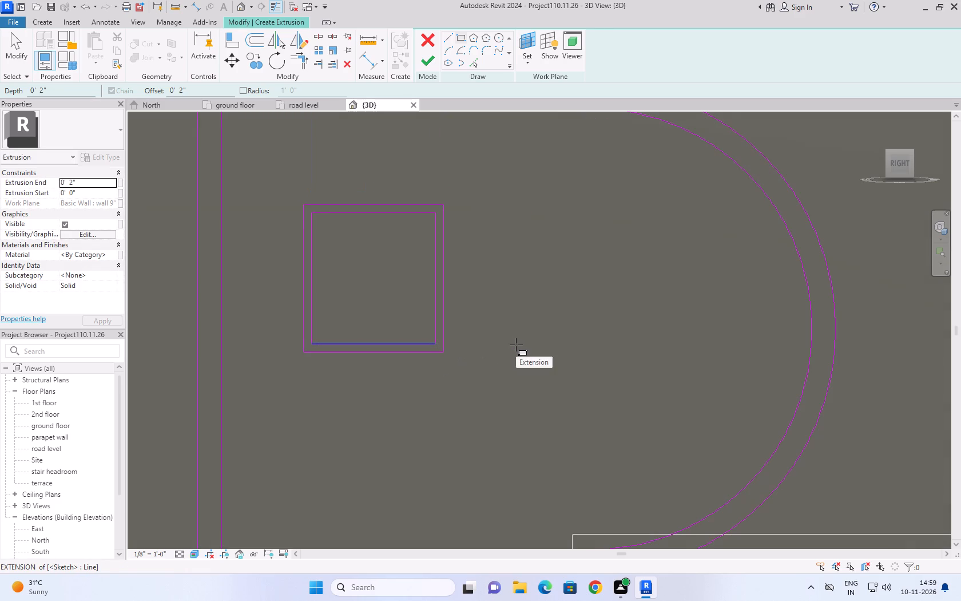
key("Escape")
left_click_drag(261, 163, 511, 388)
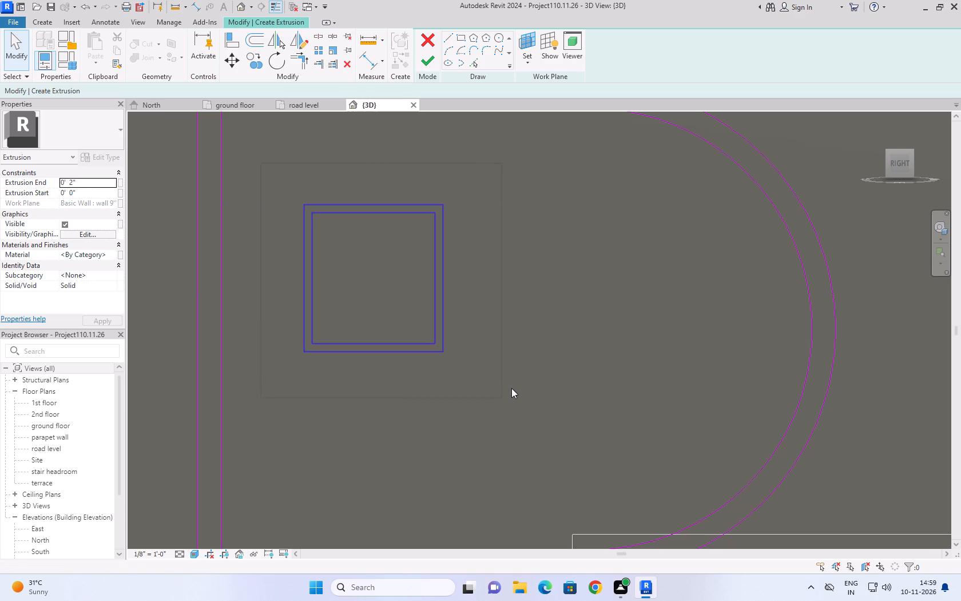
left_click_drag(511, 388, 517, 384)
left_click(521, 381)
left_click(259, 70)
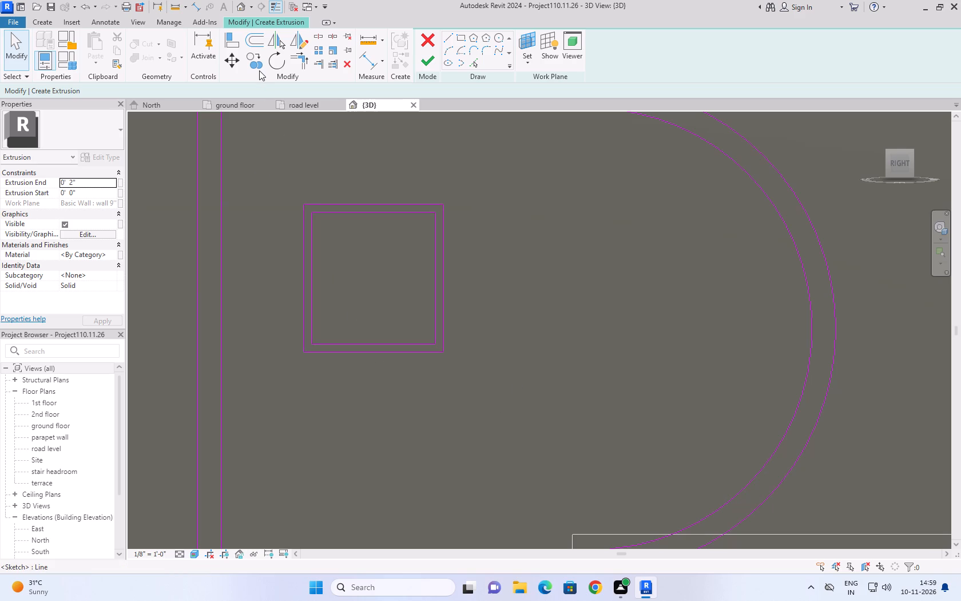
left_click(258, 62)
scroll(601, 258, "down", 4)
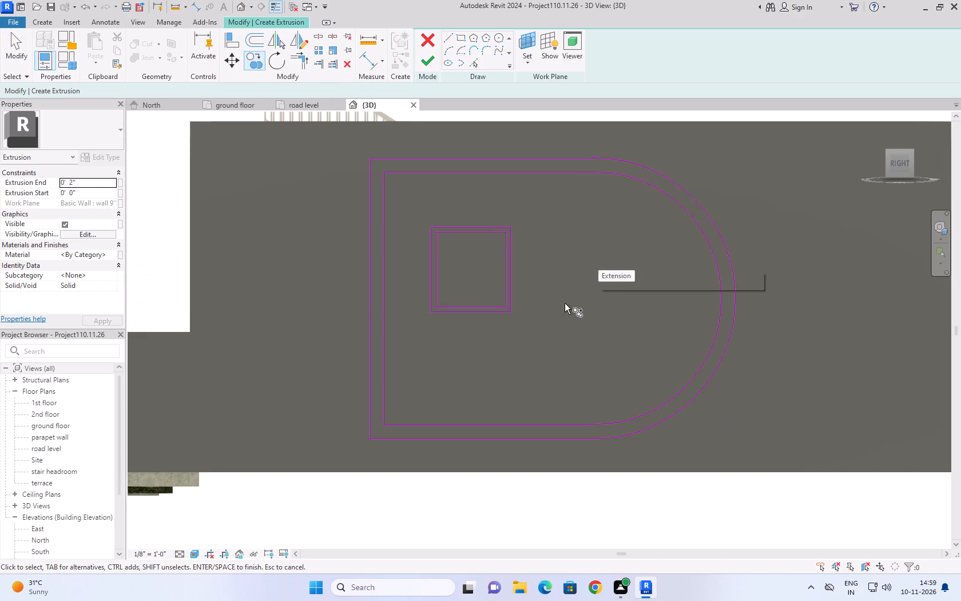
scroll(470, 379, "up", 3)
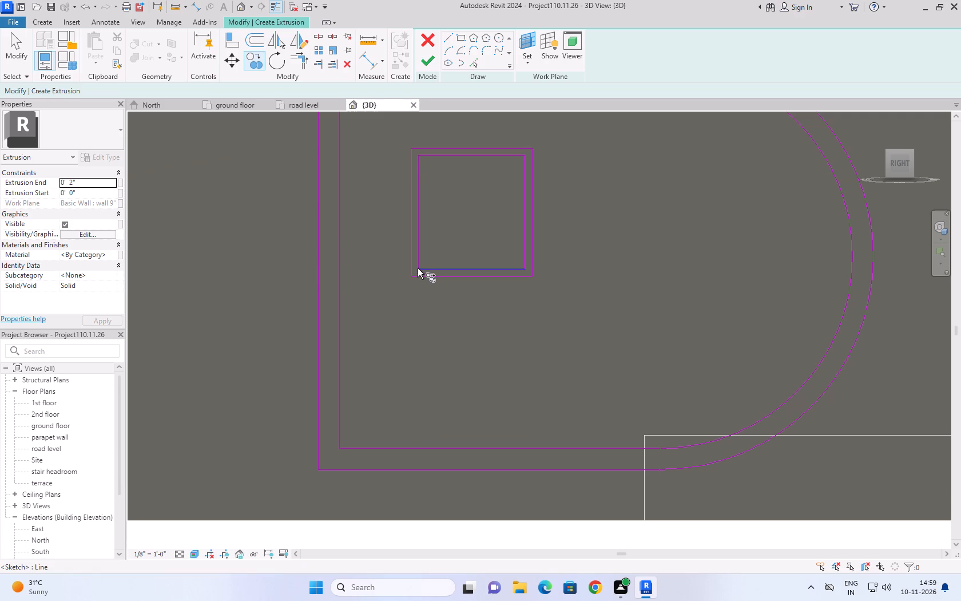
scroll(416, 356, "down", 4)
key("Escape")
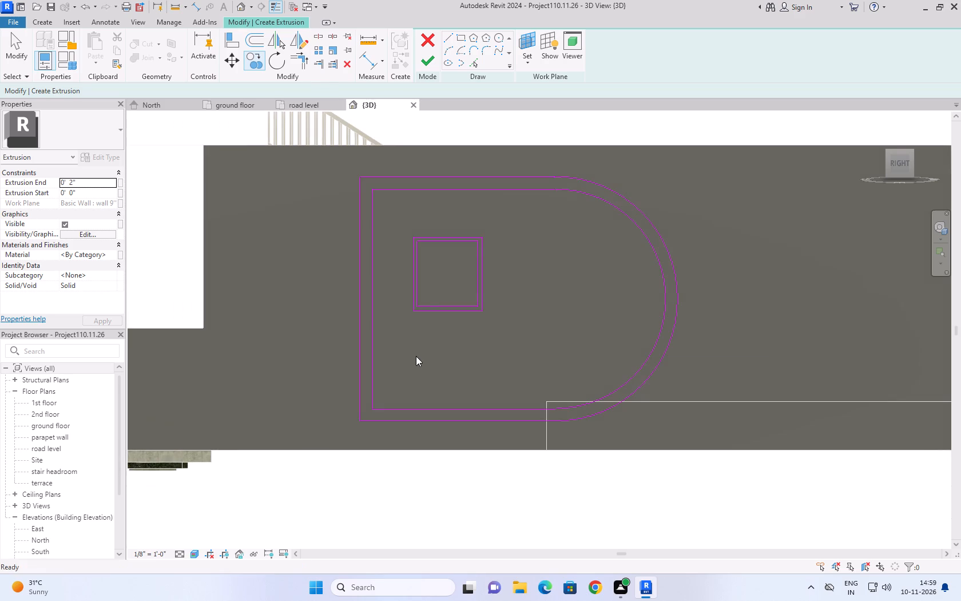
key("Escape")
Copy the double rectangle three times: about 3'-9" below the original, beside that copy, and diagonally up near the inner arc.
left_click_drag(394, 215, 527, 326)
left_click(251, 62)
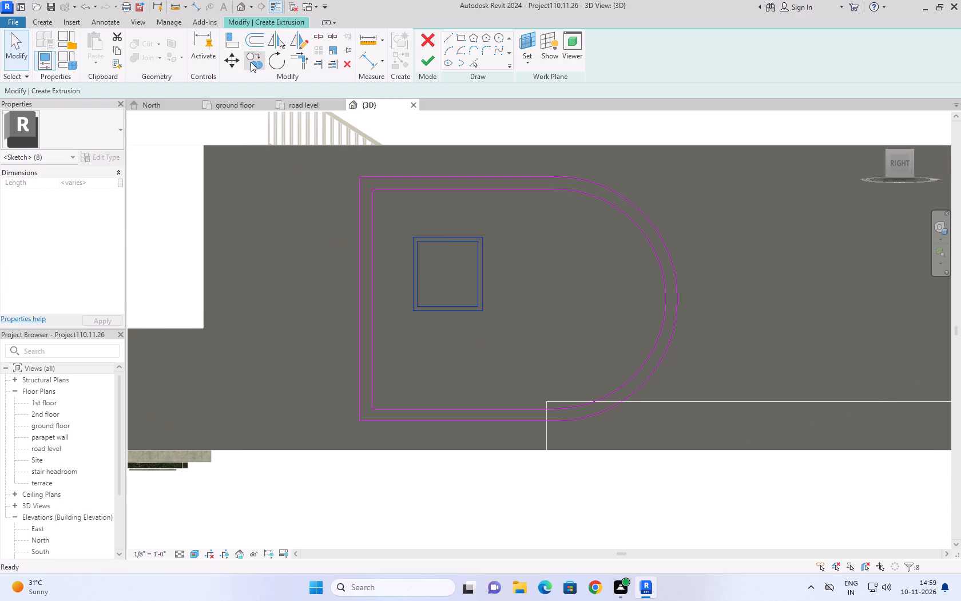
left_click(412, 309)
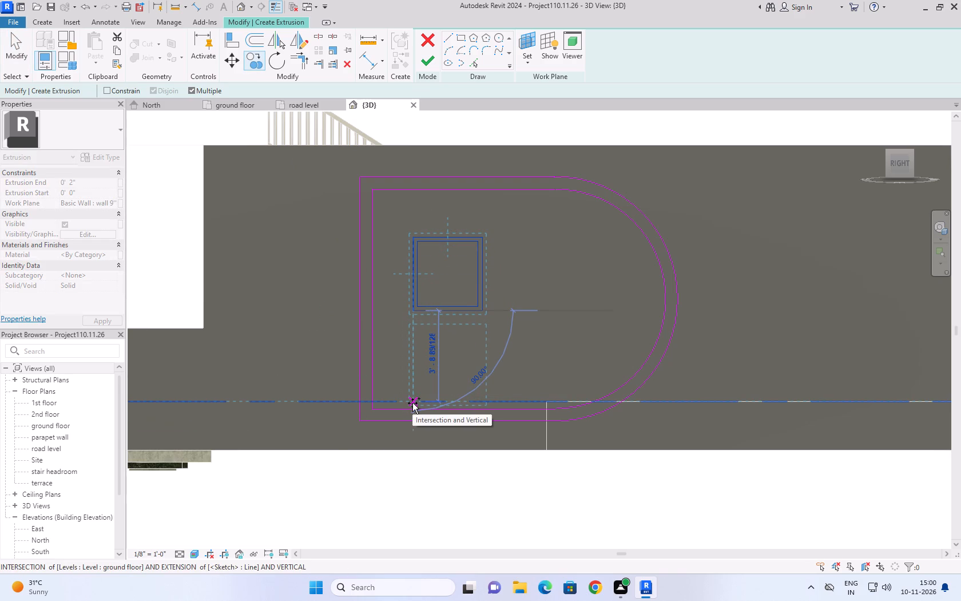
left_click(412, 403)
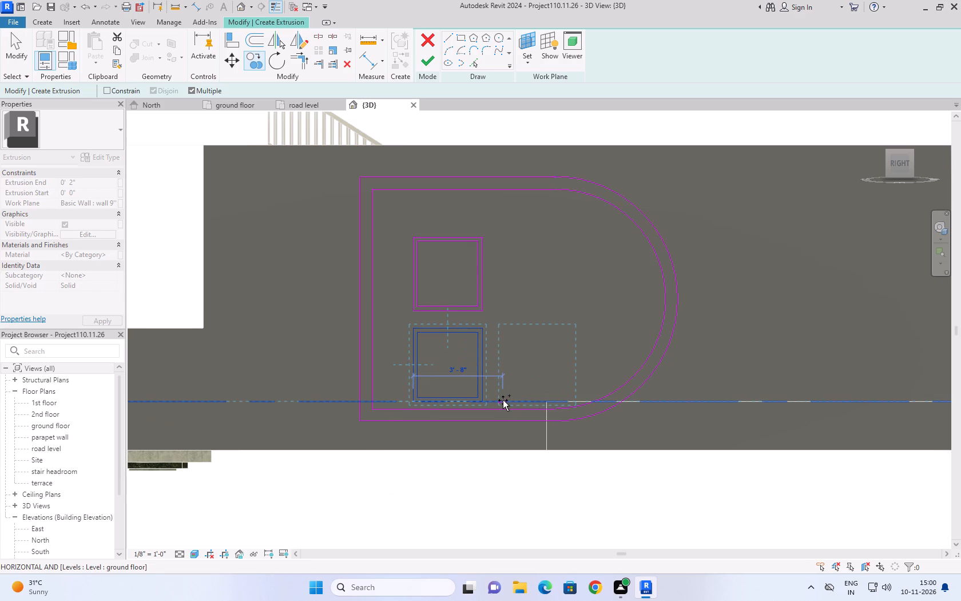
left_click(503, 400)
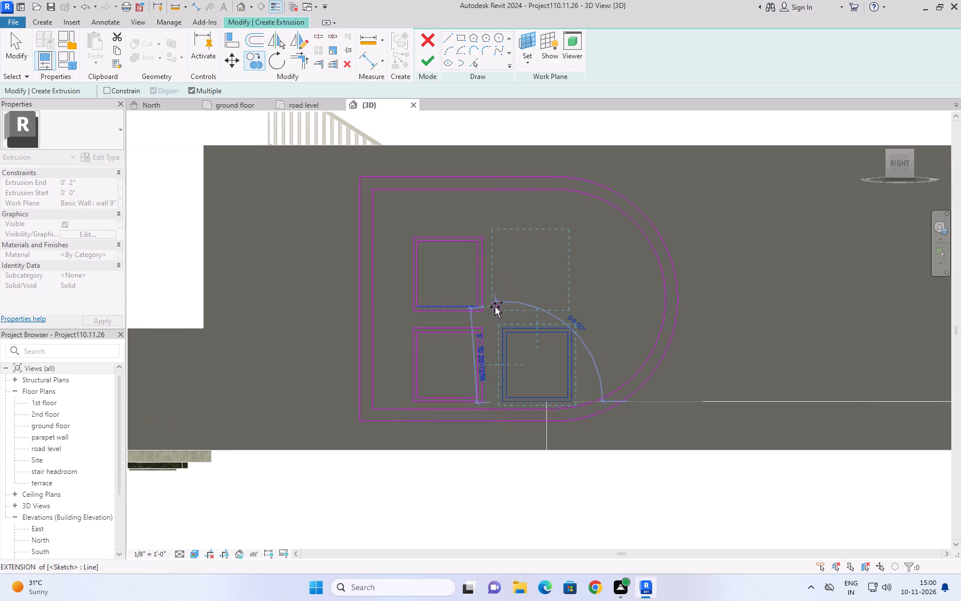
left_click(579, 317)
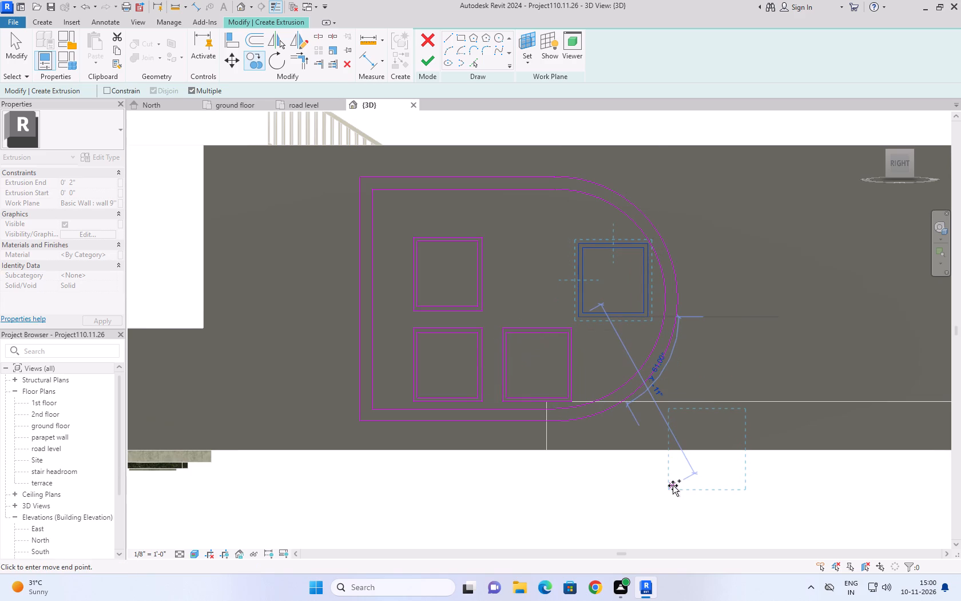
key("Escape")
key("Escape")
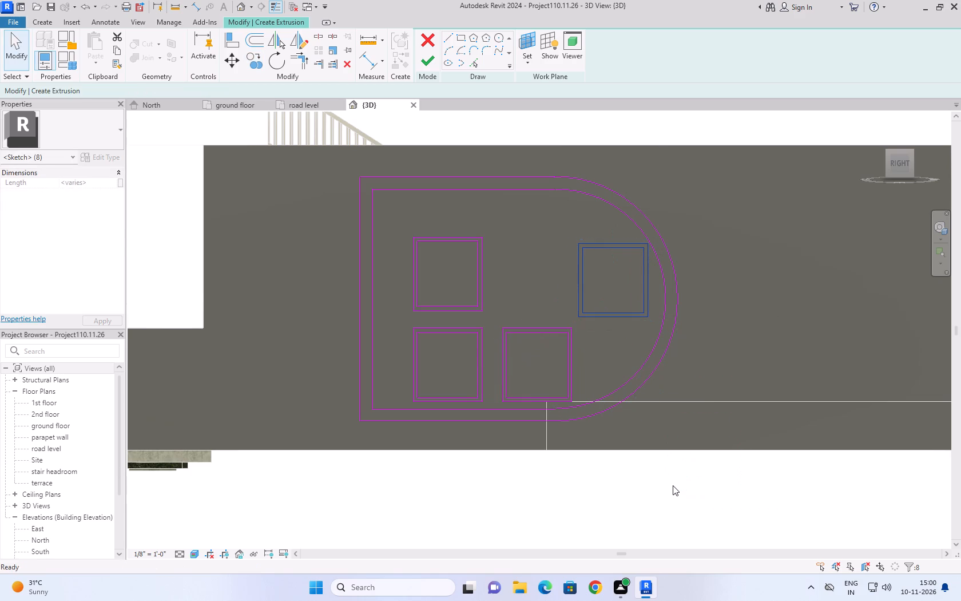
Nudge the original upper-left double rectangle slightly upward within the D-shaped frame.
scroll(534, 301, "up", 3)
scroll(534, 301, "down", 1)
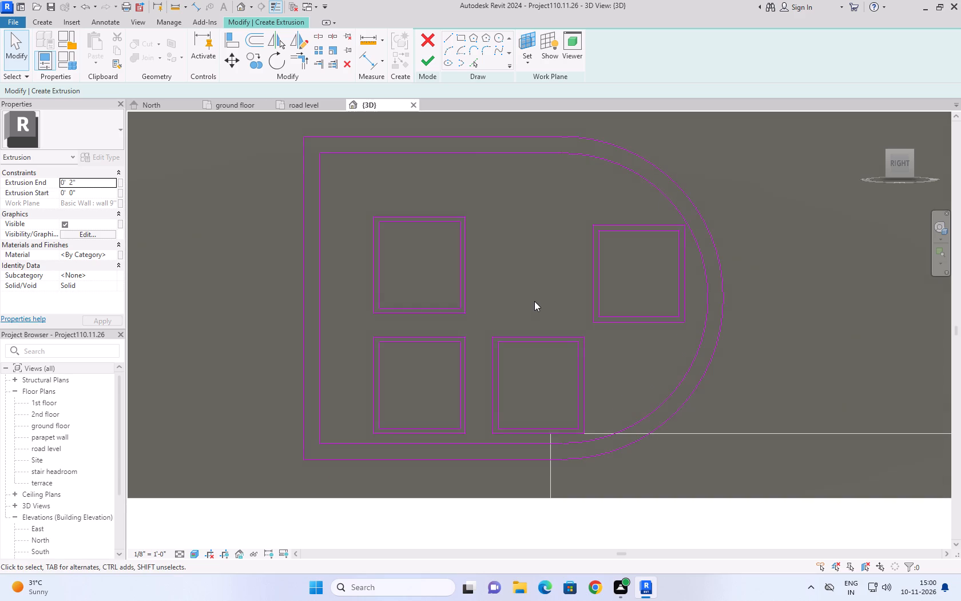
left_click_drag(352, 194, 506, 329)
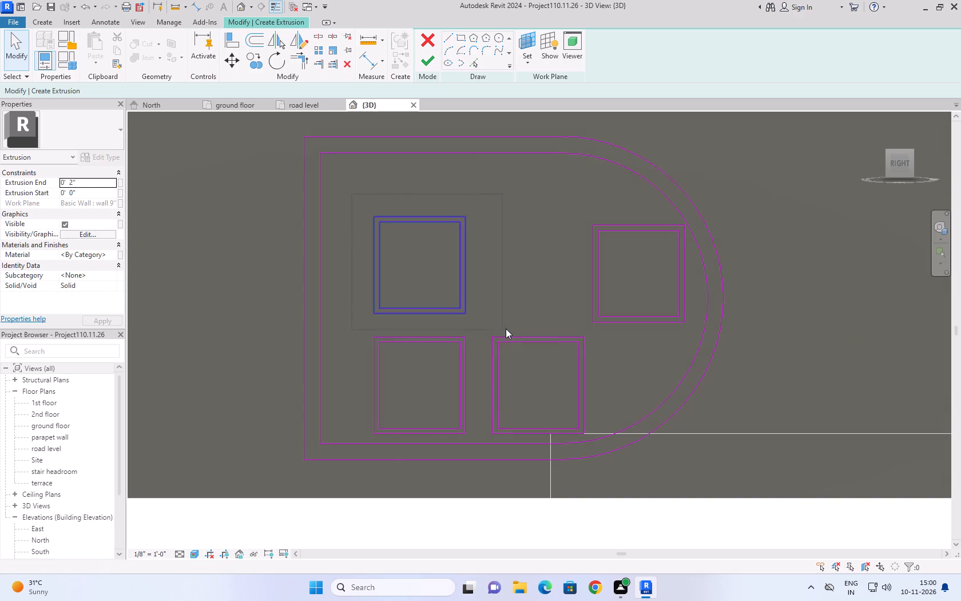
left_click_drag(506, 329, 508, 327)
key("Up")
key("Up")
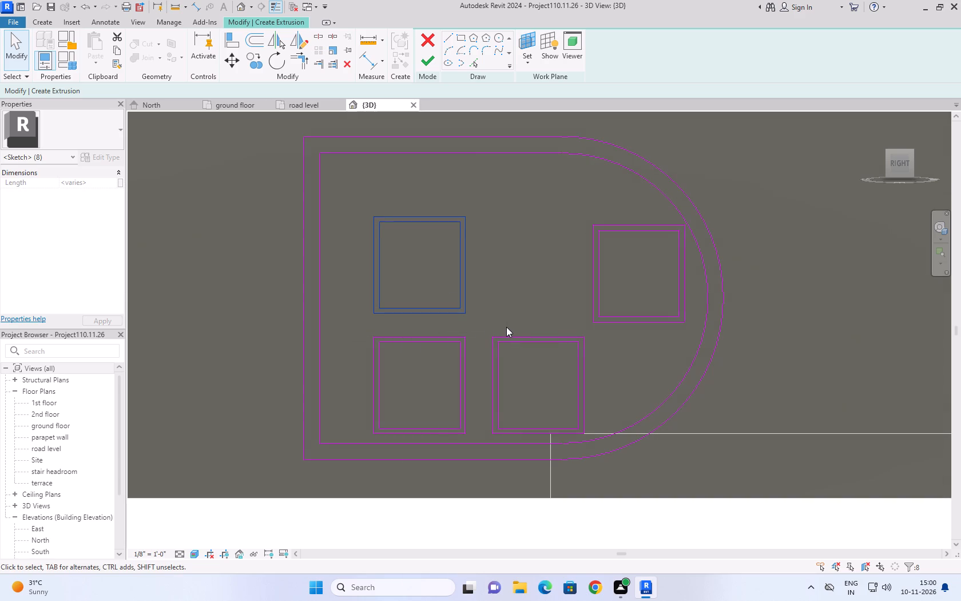
key("Up")
key("Up")
key("Up")
key("Up")
key("Up")
key("Up")
key("Up")
key("Up")
key("Up")
key("Up")
key("Up")
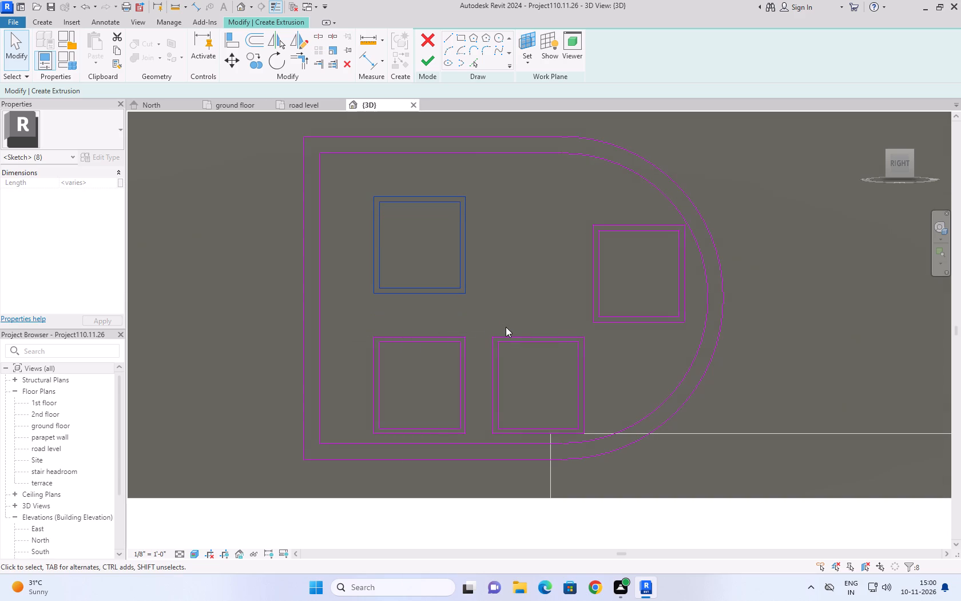
key("Up")
key("Up")
key("Down")
key("Down")
key("Down")
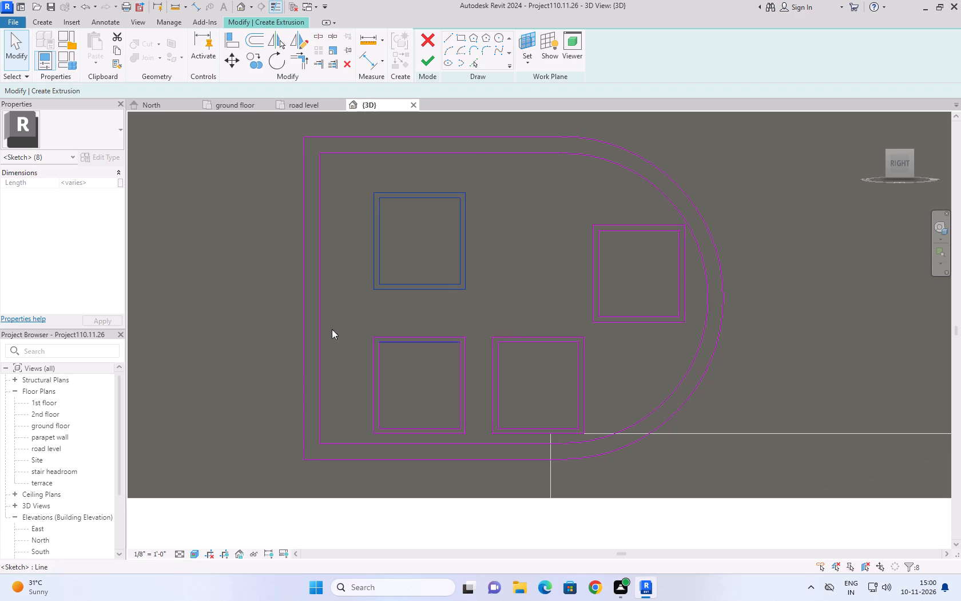
key("Down")
left_click(176, 267)
Nudge the lower-left double rectangle upward, away from the frame's inner bottom edge and closer to the upper one.
left_click_drag(347, 323, 482, 437)
key("Up")
key("Up")
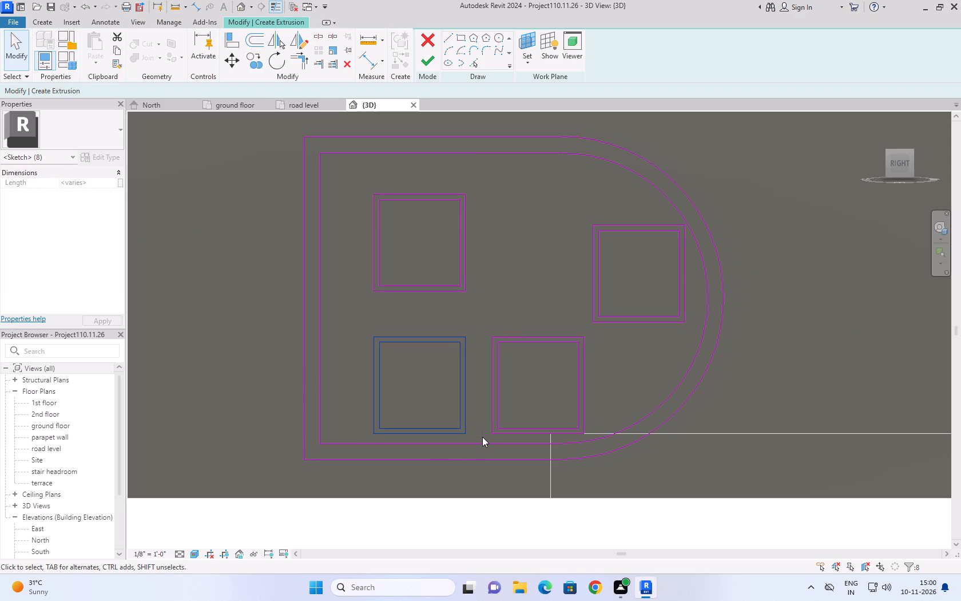
key("Up")
key("Up")
key("Up")
key("Up")
key("Up")
key("Up")
key("Up")
key("Up")
key("Up")
key("Up")
key("Up")
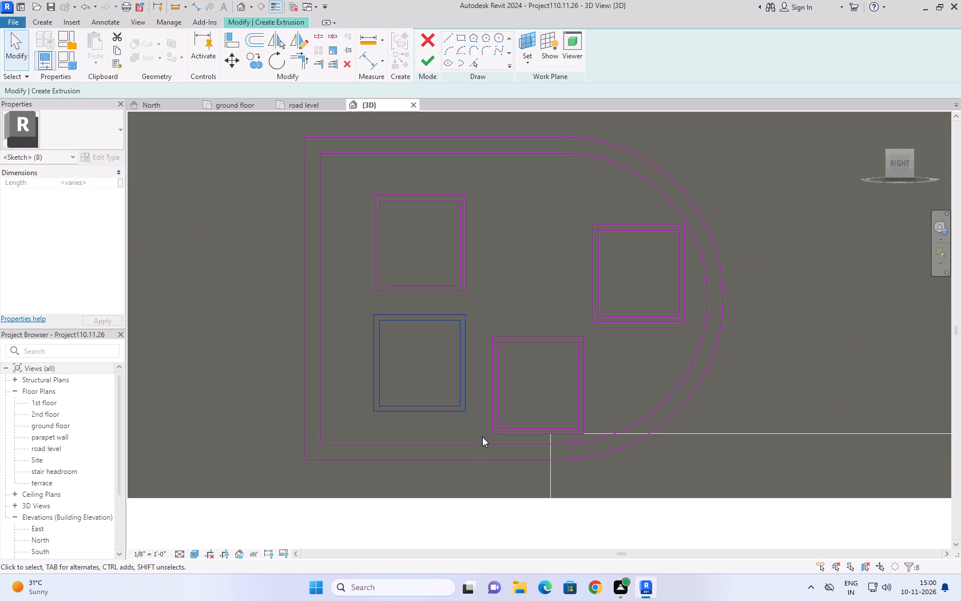
key("Down")
key("Down")
Nudge the lower-middle double rectangle upward until it is level with the lower-left one.
left_click_drag(479, 322, 593, 434)
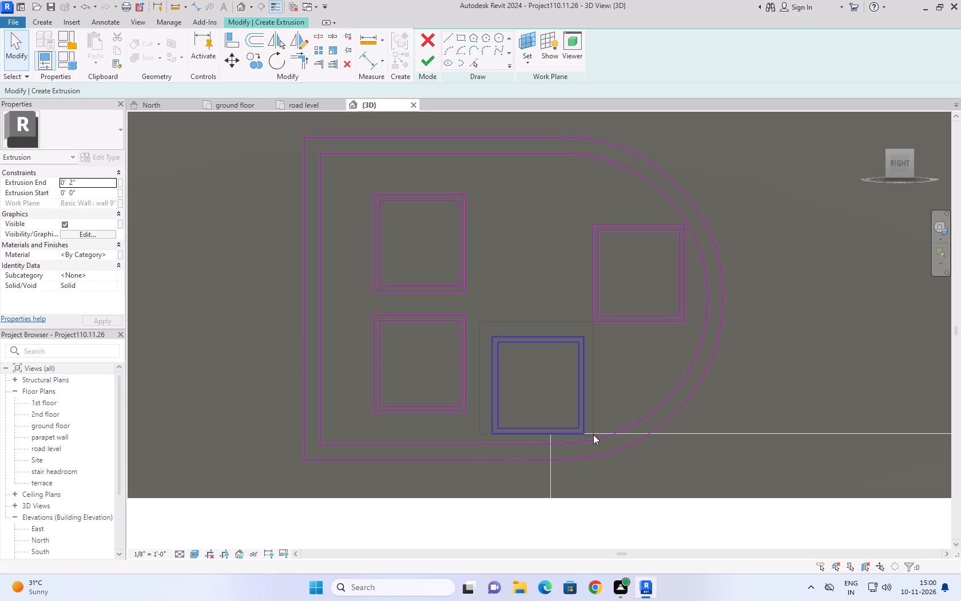
left_click_drag(593, 434, 594, 434)
key("Up")
key("Up")
key("Up")
key("Up")
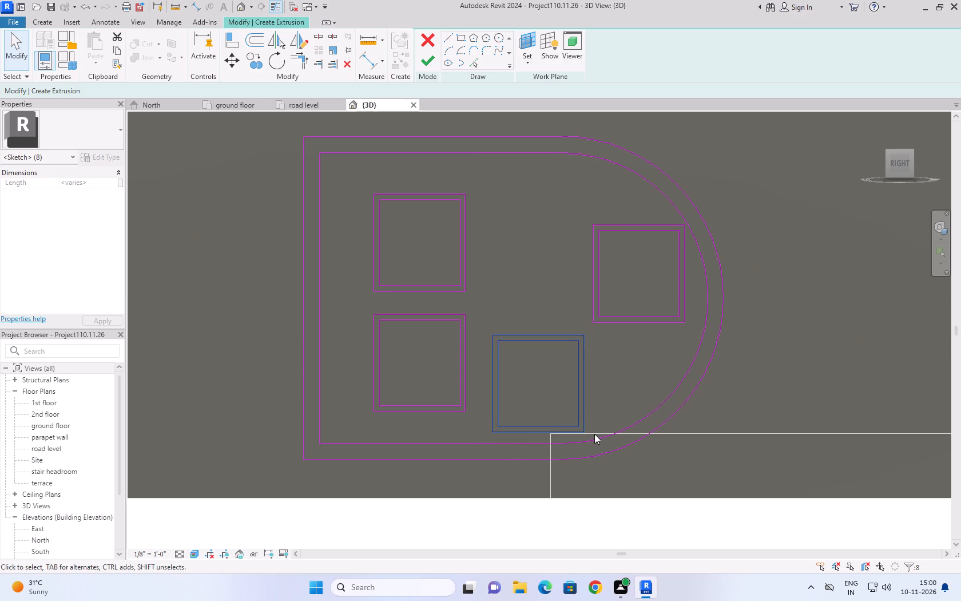
key("Up")
key("Up")
key("Up")
key("Up")
key("Up")
key("Up")
key("Up")
key("Up")
key("Up")
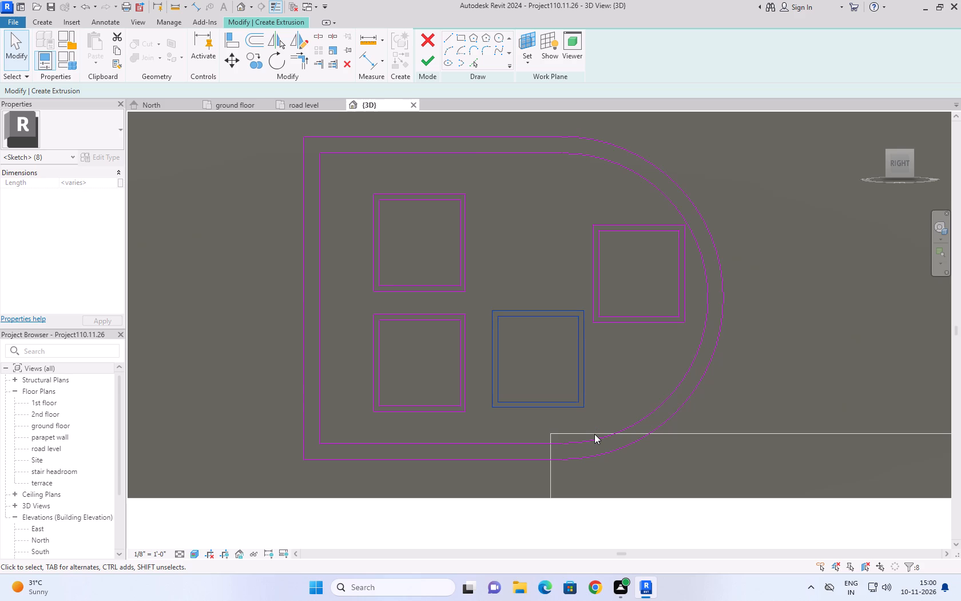
key("Up")
key("Down")
key("Down")
key("Down")
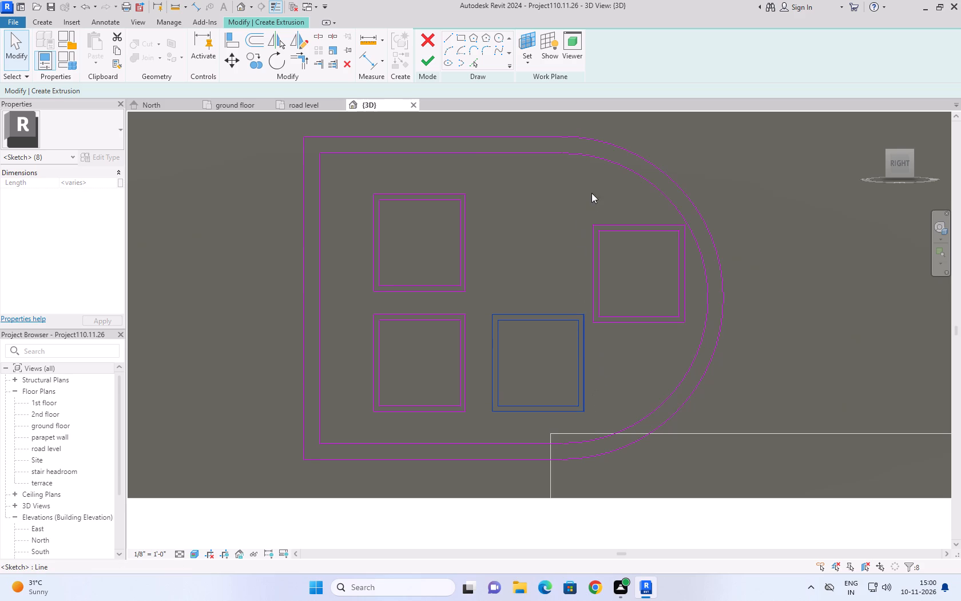
Nudge the upper-right double rectangle slightly up and to the left, away from the D-shaped frame's inner arc.
left_click_drag(579, 199, 707, 330)
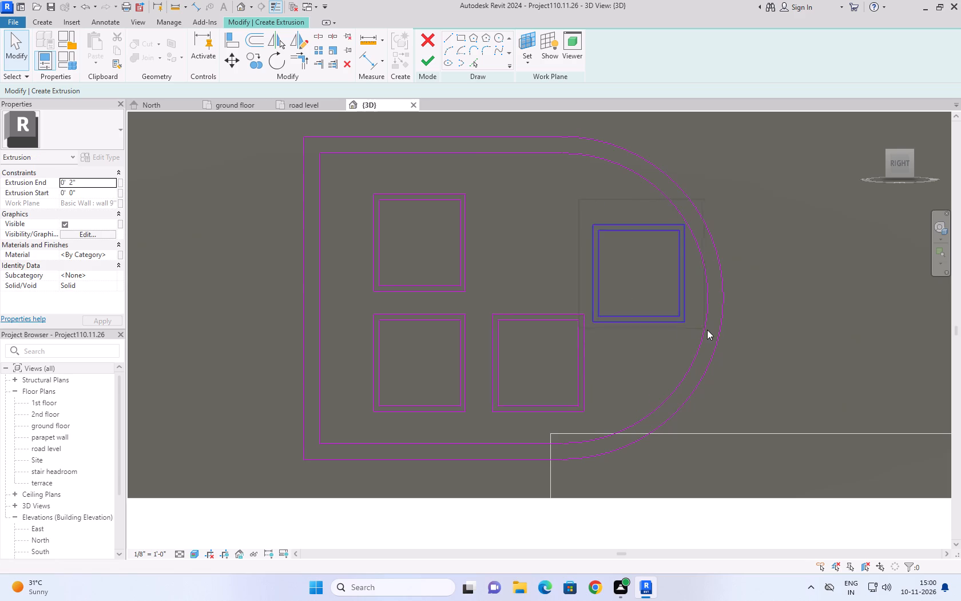
left_click_drag(707, 330, 712, 332)
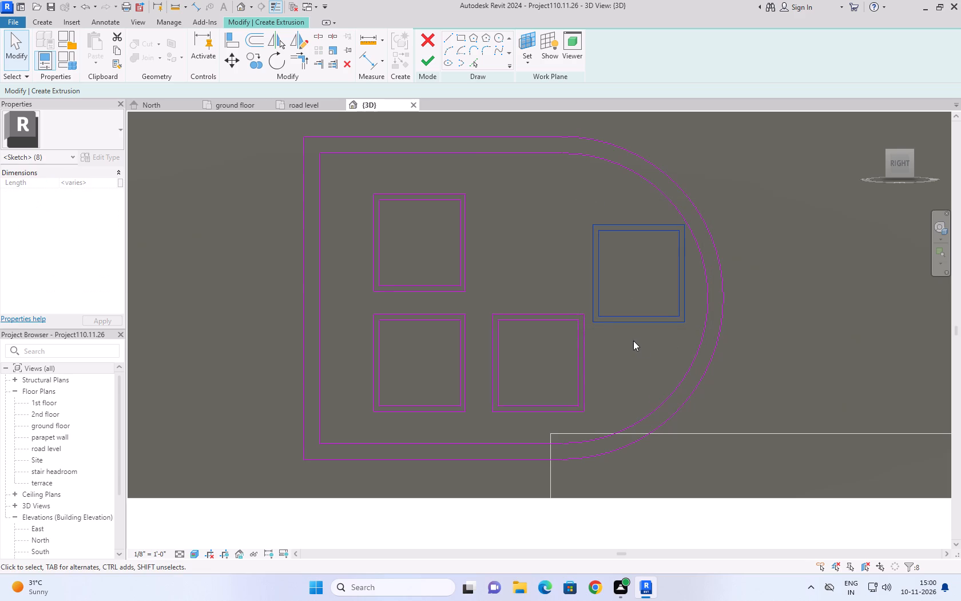
left_click_drag(591, 321, 591, 311)
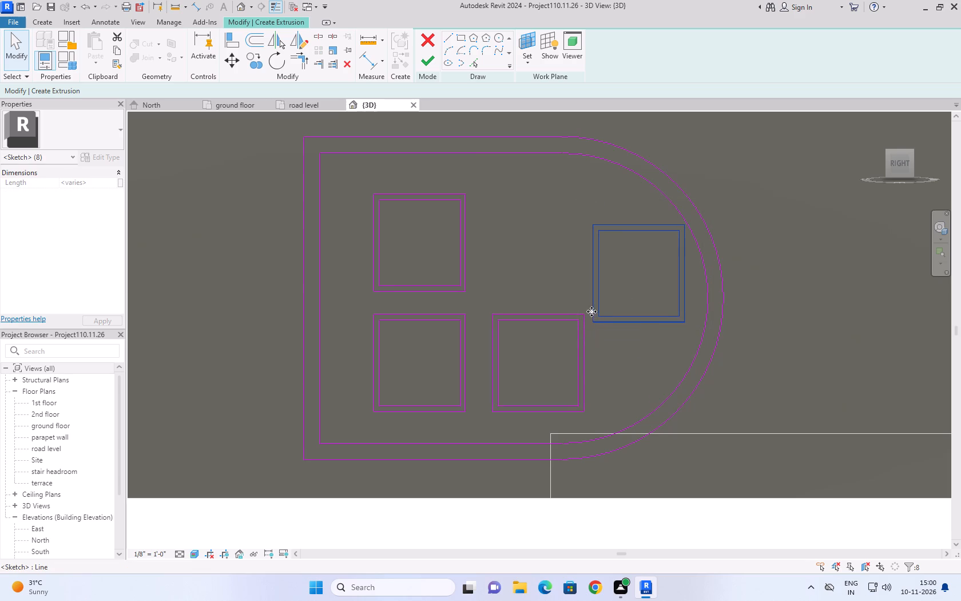
left_click_drag(591, 311, 588, 306)
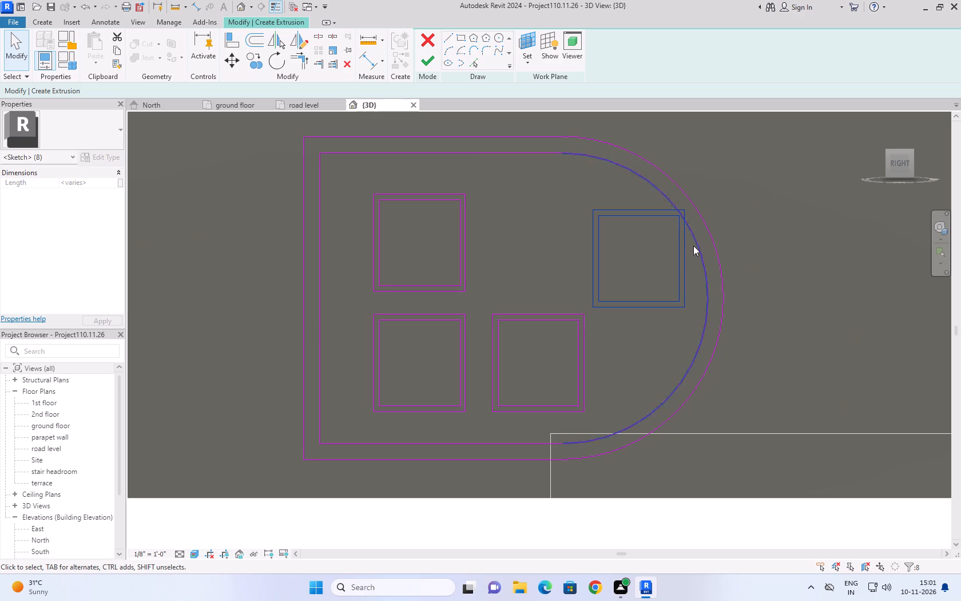
key("Left")
key("Left")
key("Left")
key("Left")
key("Left")
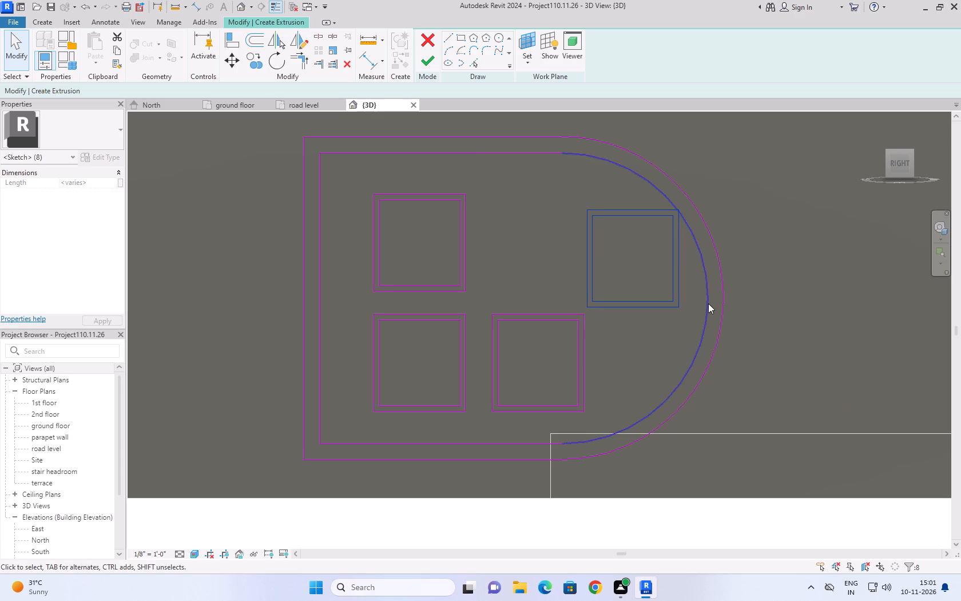
key("Down")
key("Down")
key("Right")
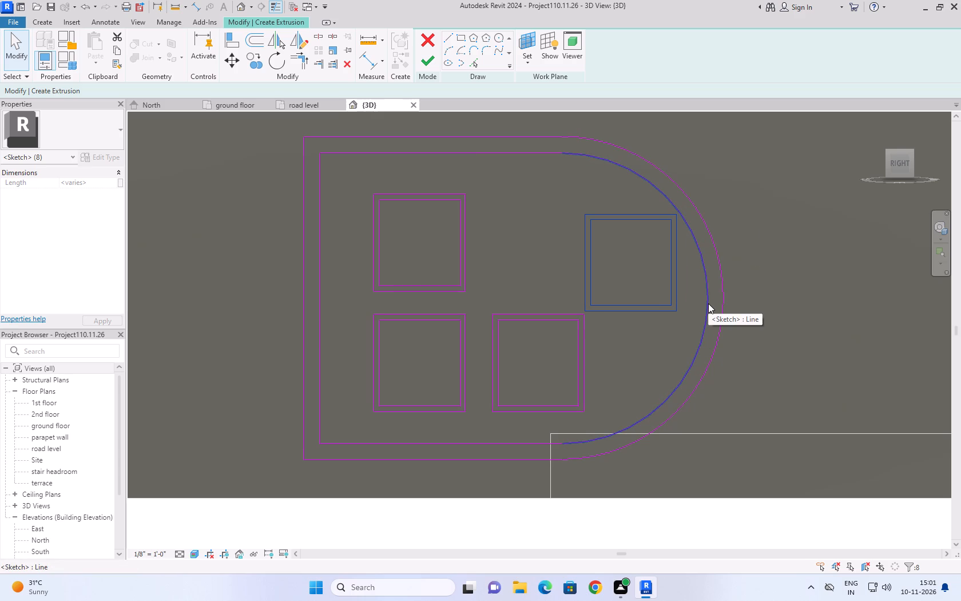
key("Right")
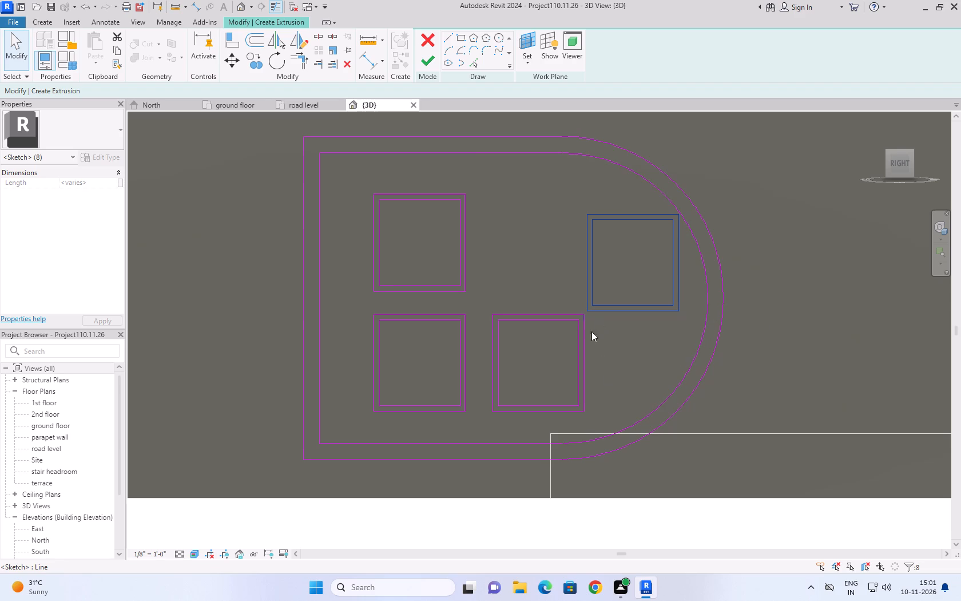
Nudge the lower-middle double rectangle slightly left, closer to the lower-left one.
left_click_drag(480, 305, 525, 428)
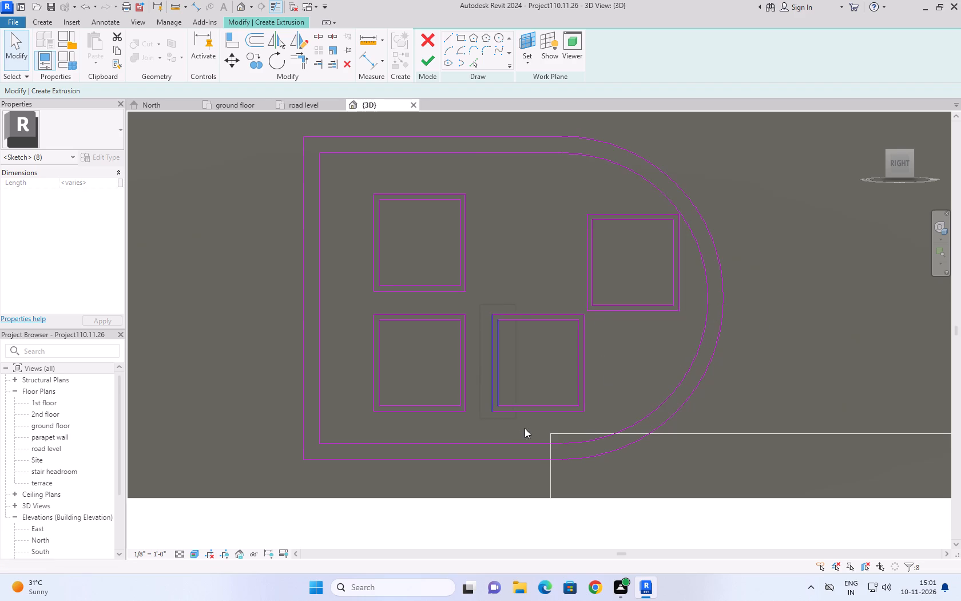
left_click_drag(525, 428, 598, 417)
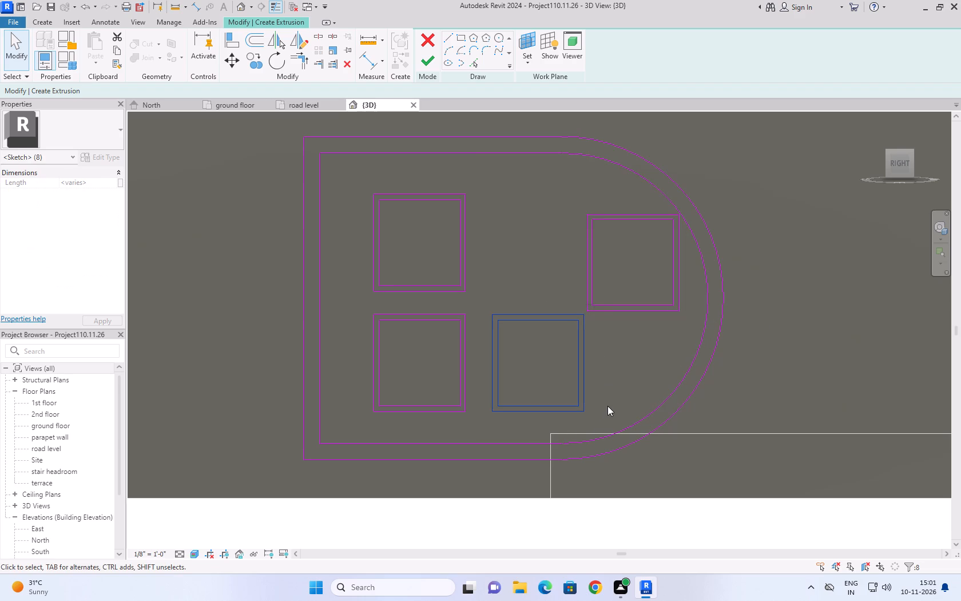
key("Left")
key("Left")
key("Left")
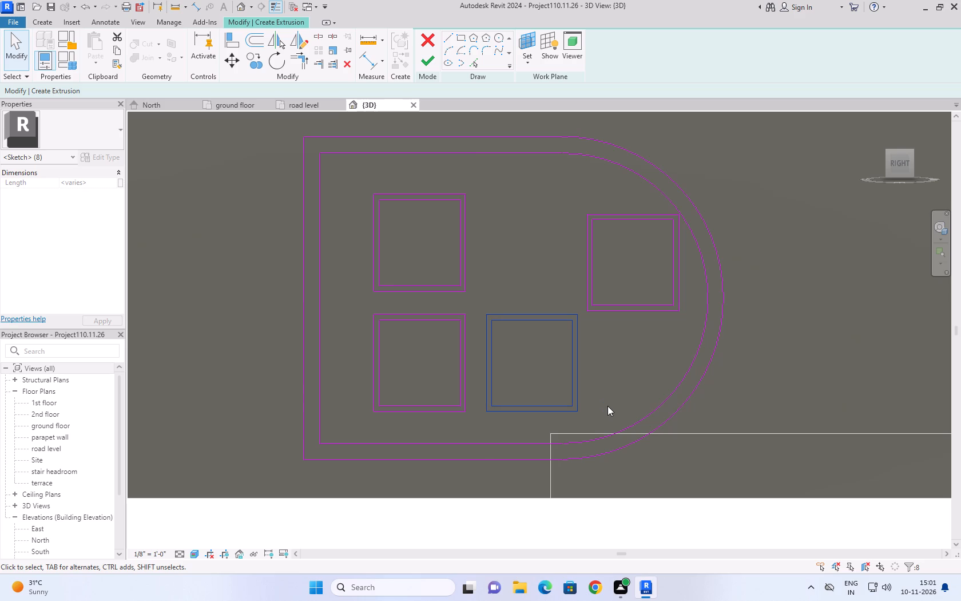
key("Left")
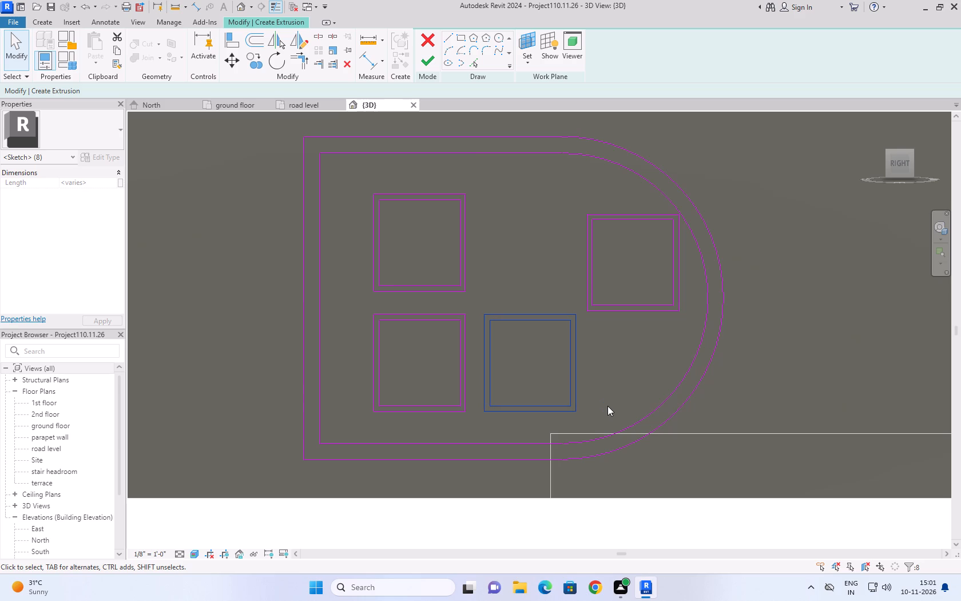
left_click(819, 335)
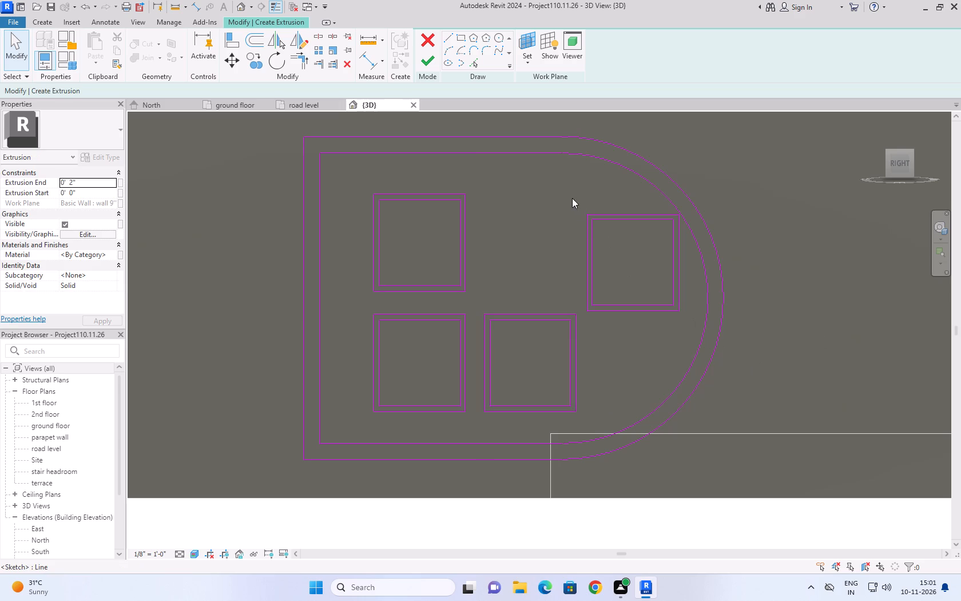
Nudge the upper-right double rectangle slightly further left, away from the inner arc.
left_click_drag(572, 193, 724, 319)
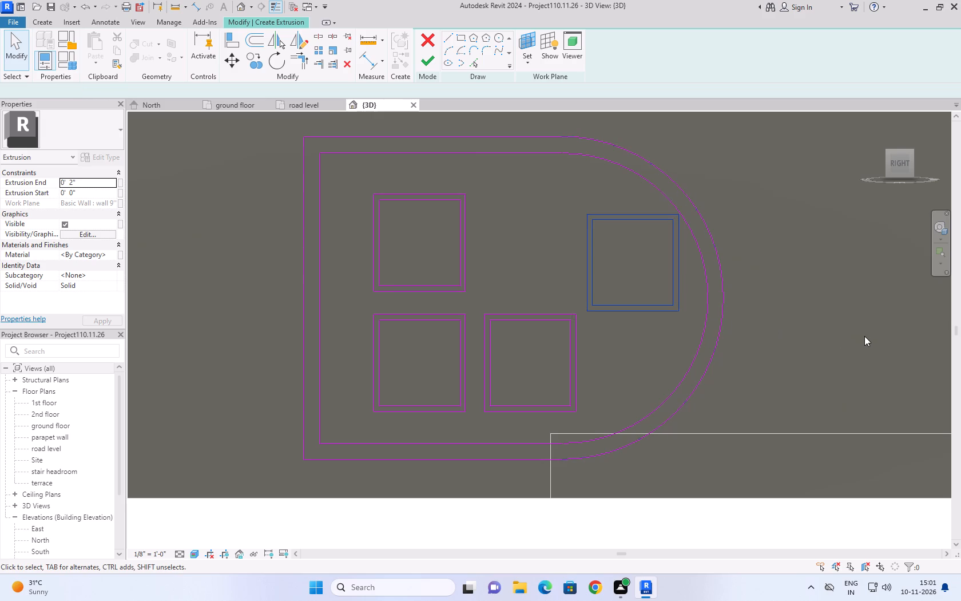
key("Left")
key("Left")
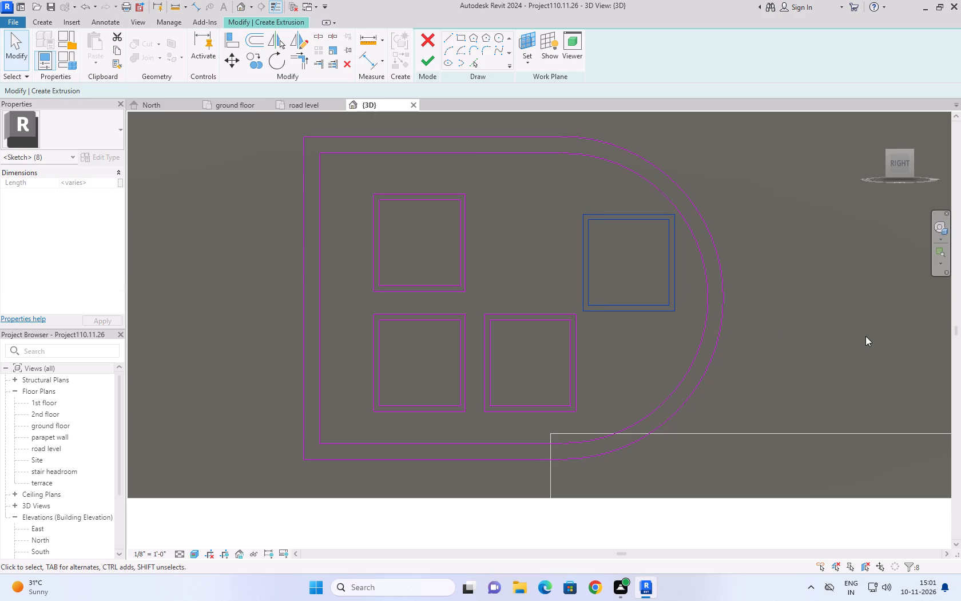
left_click(865, 336)
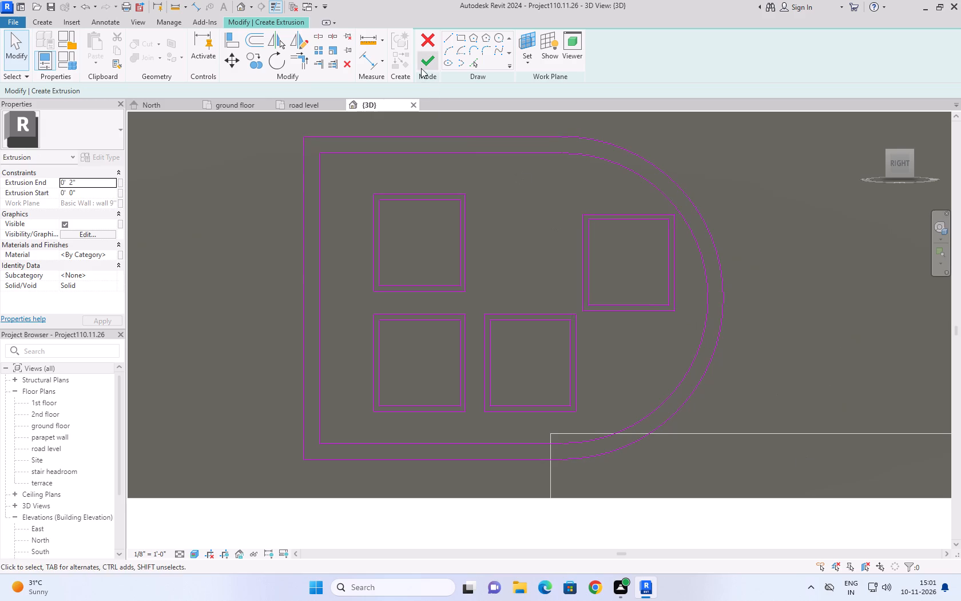
Draw two staggered horizontal rectangles right of the D-shaped frame: about 19'-10" by 1'-11" on top, about 23'-7" by 1'-8" below.
scroll(606, 321, "down", 7)
middle_click_drag(718, 289, 686, 289)
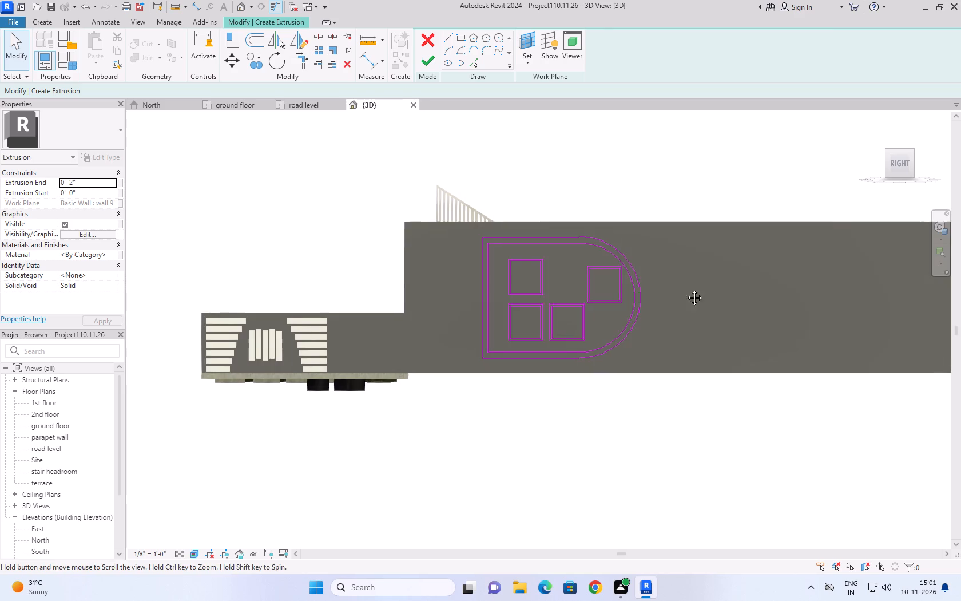
middle_click_drag(686, 289, 570, 310)
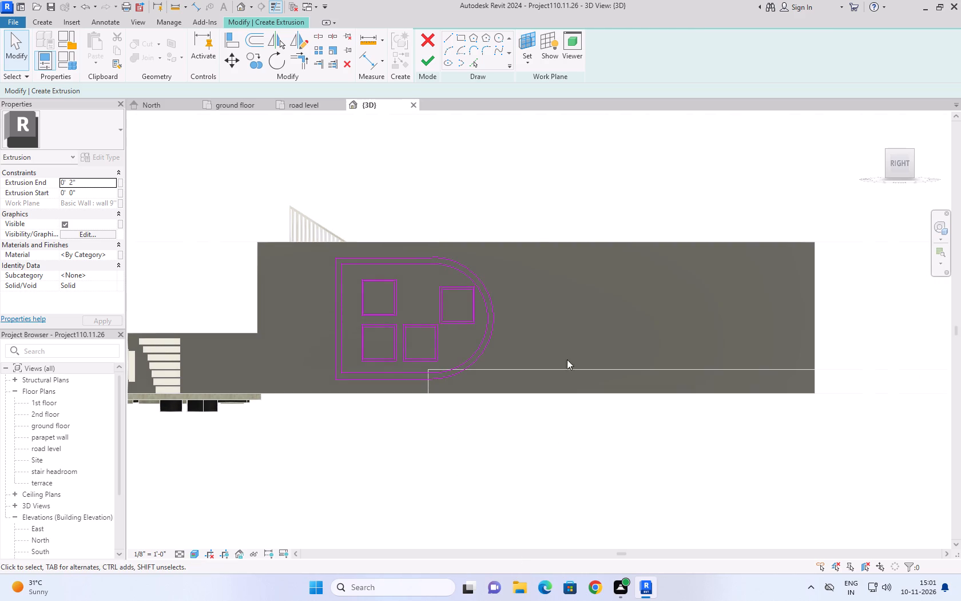
left_click(462, 39)
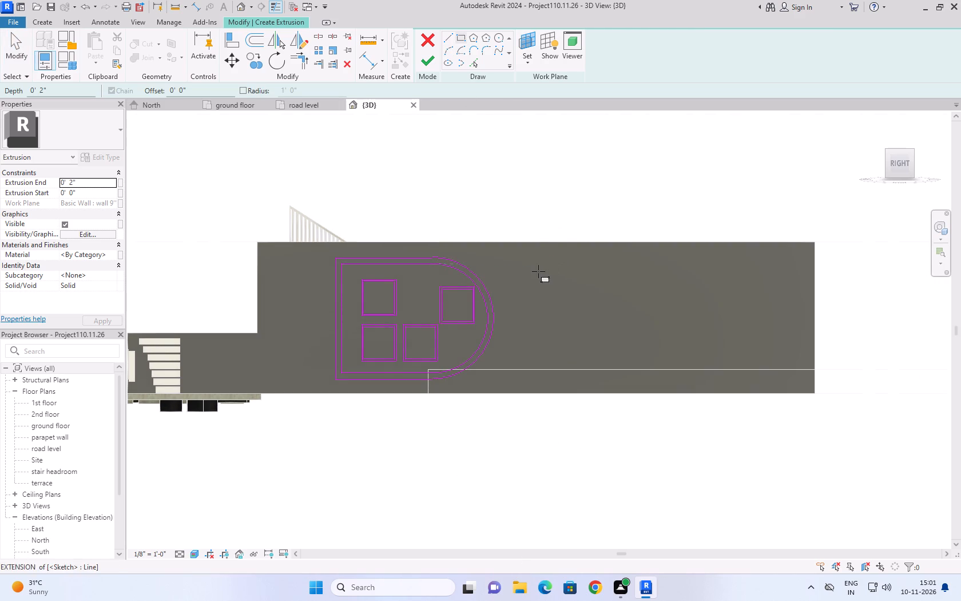
left_click(499, 267)
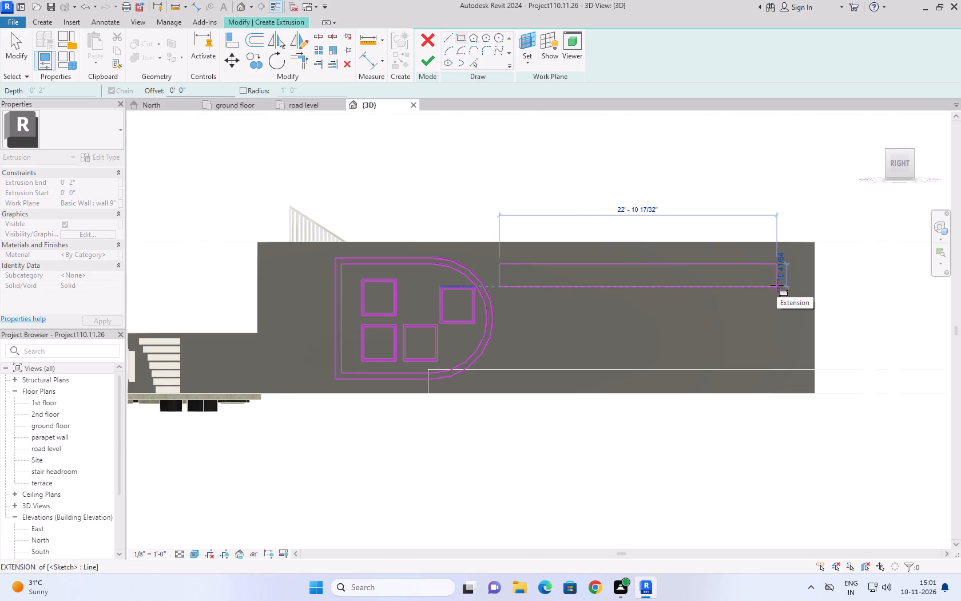
left_click(738, 287)
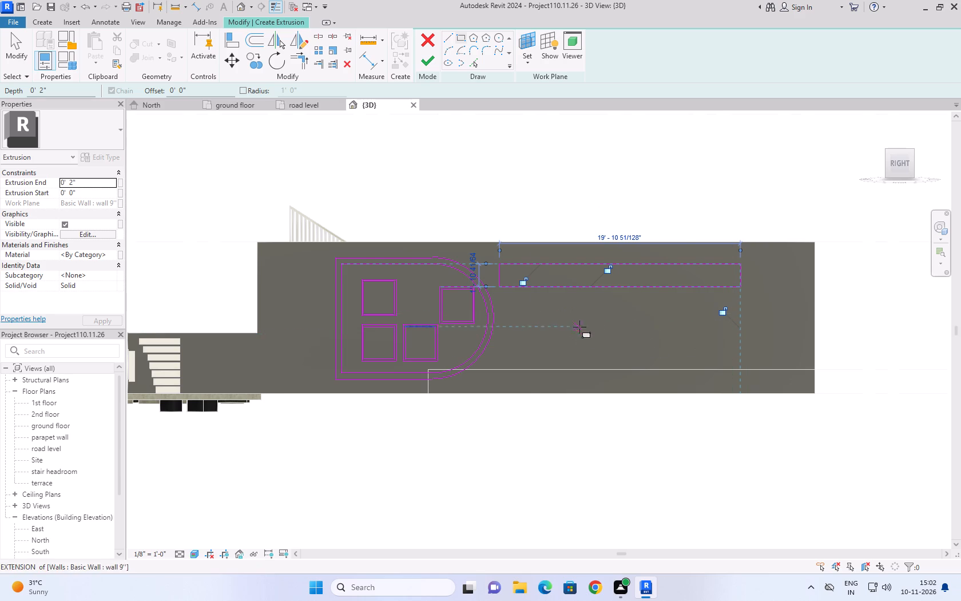
left_click(513, 306)
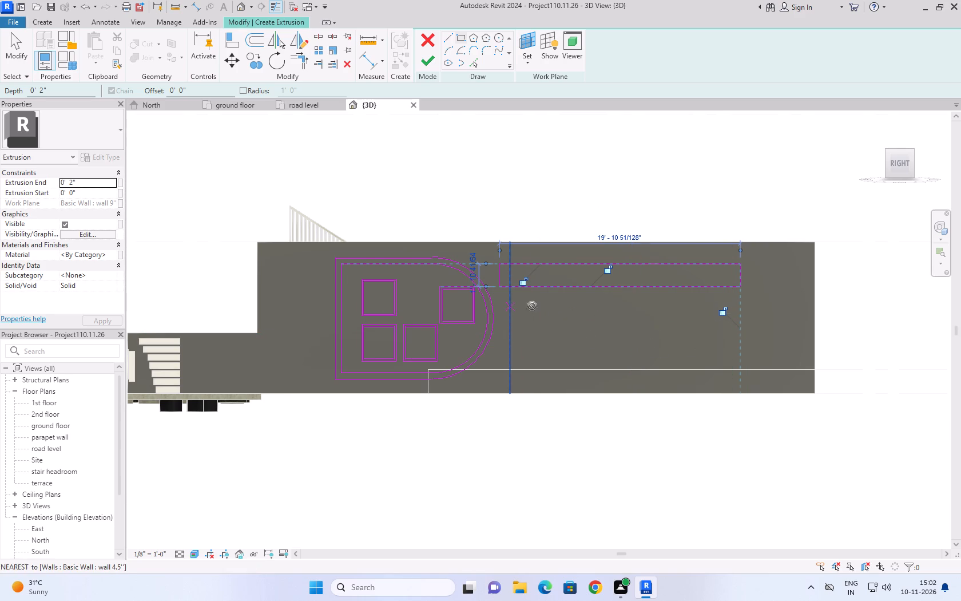
left_click(796, 326)
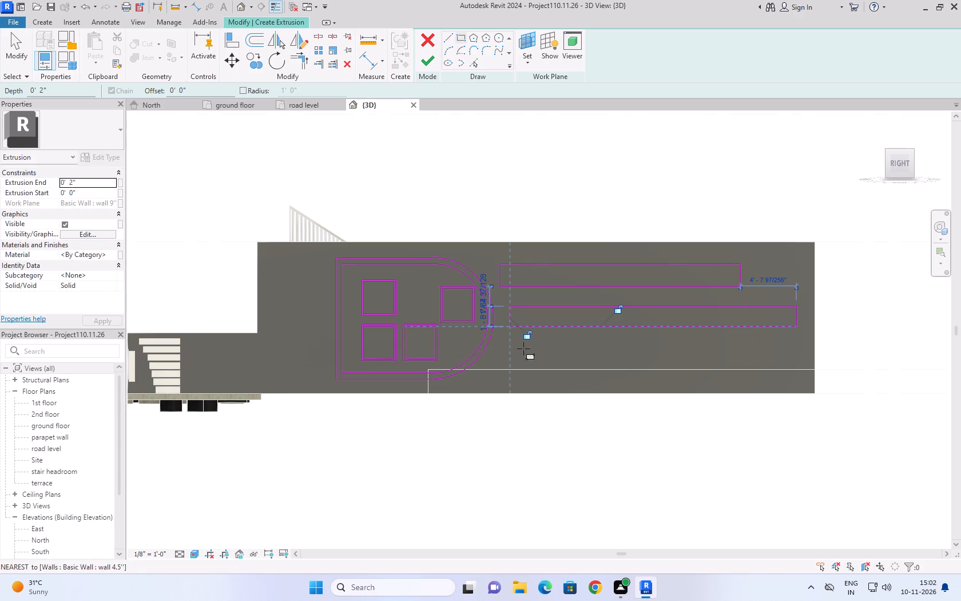
Draw two lower staggered bars, about 19'-10" by 1'-4" and 23'-7" by 1'-3", aligned with the bars above, and finish the extrusion sketch.
left_click(498, 341)
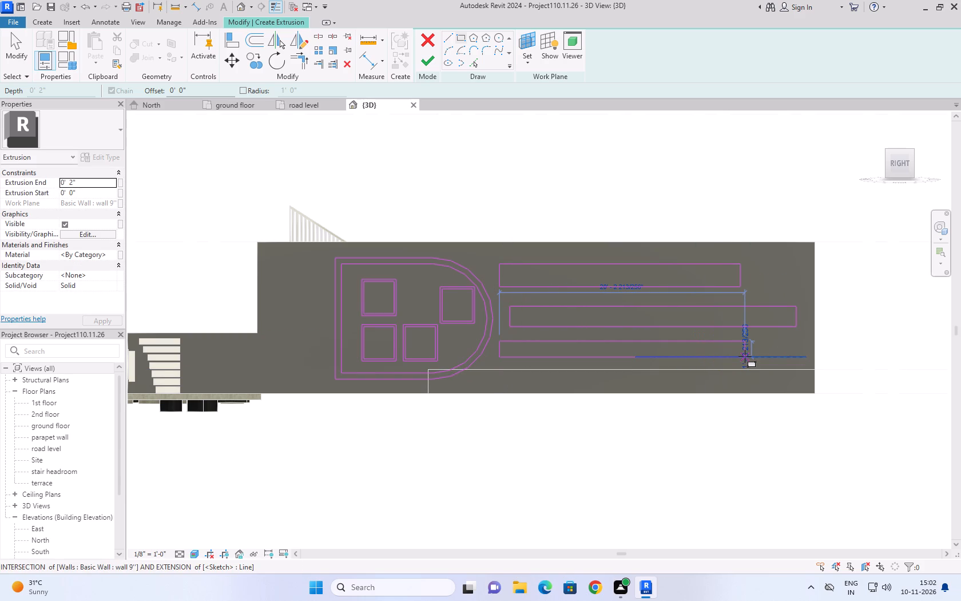
scroll(745, 355, "up", 3)
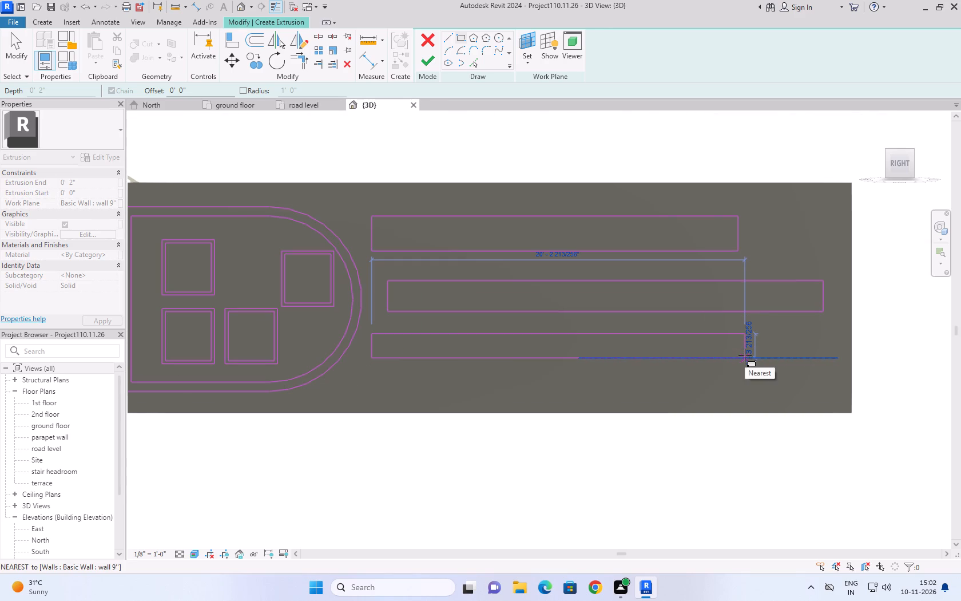
left_click(735, 355)
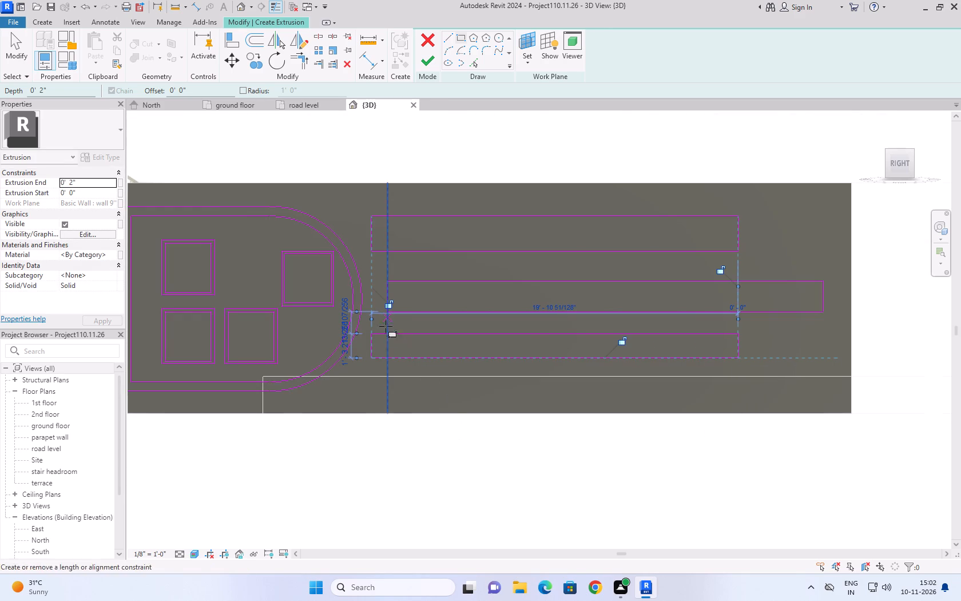
left_click(388, 375)
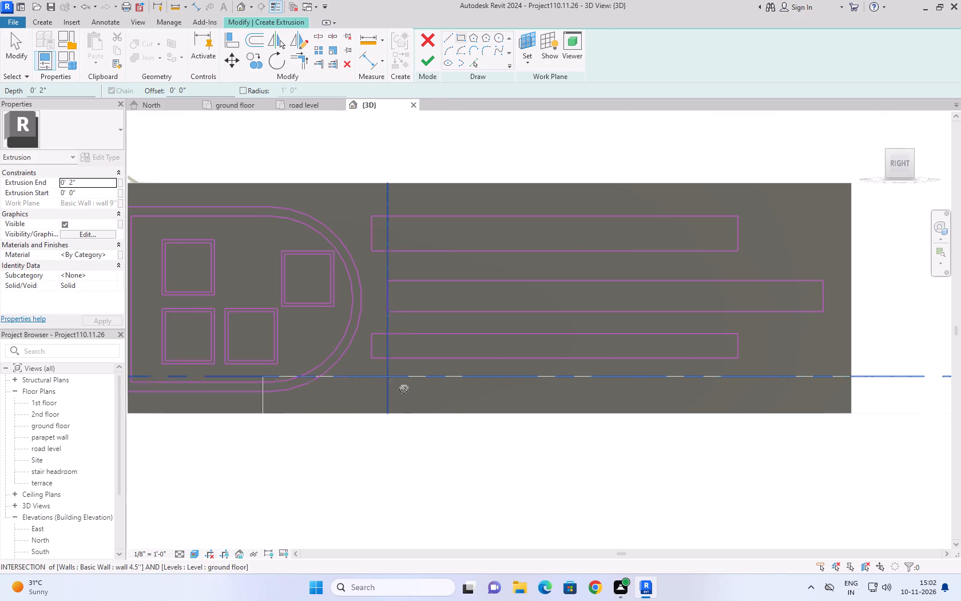
left_click(825, 400)
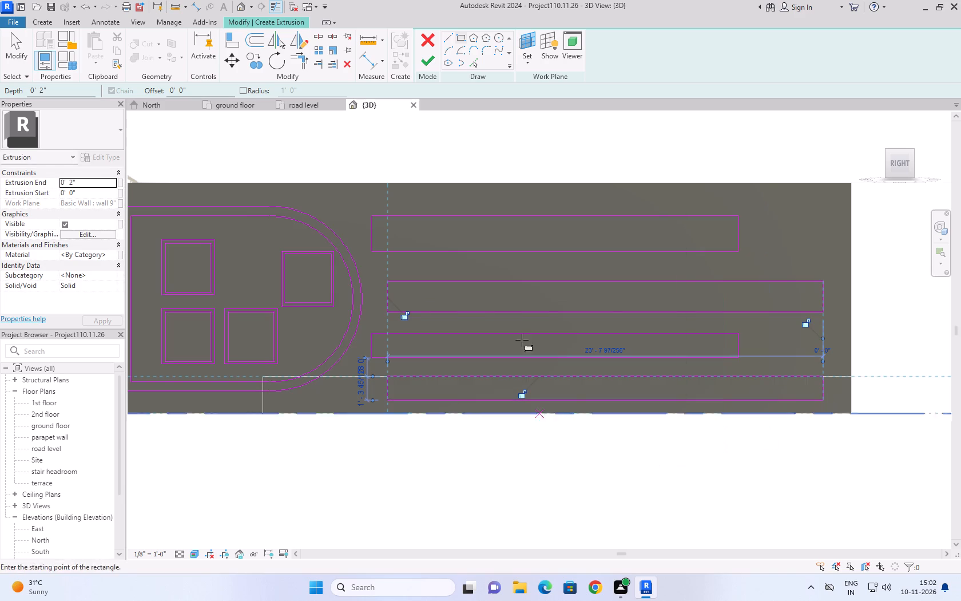
left_click(426, 62)
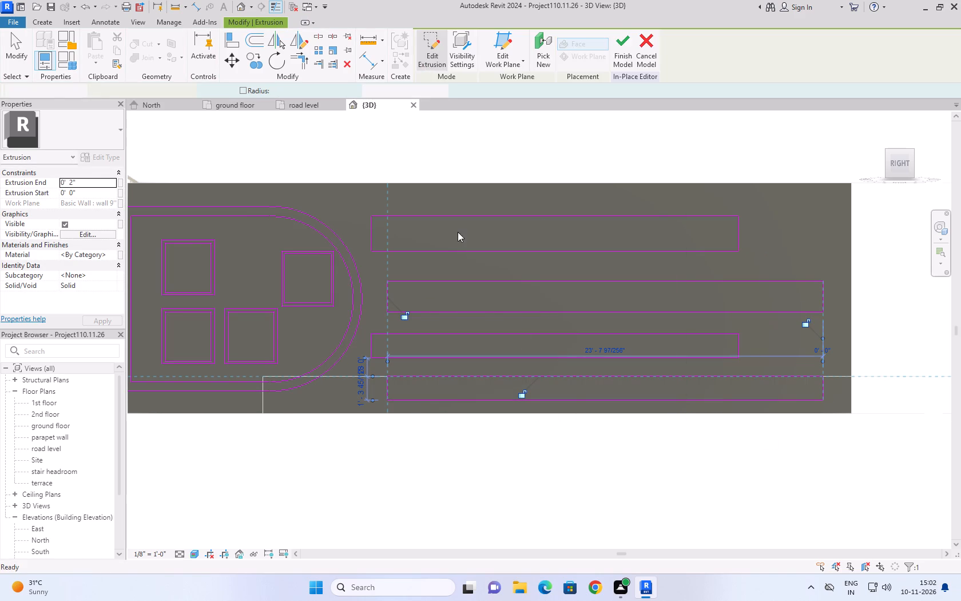
scroll(649, 356, "down", 3)
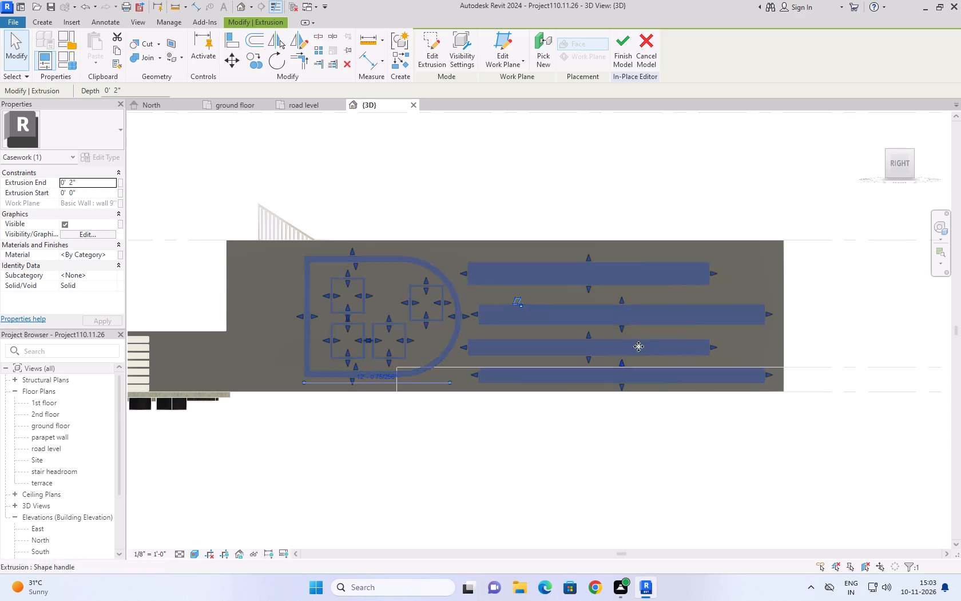
left_click(679, 430)
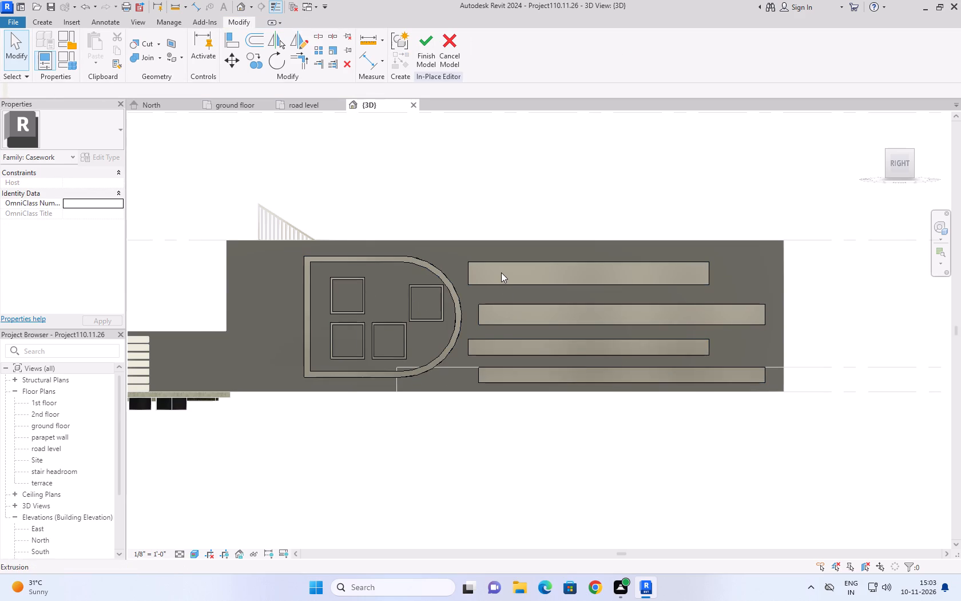
Reopen the wall decoration's extrusion sketch for editing and set the top bar's height to 1'-6".
left_click(520, 303)
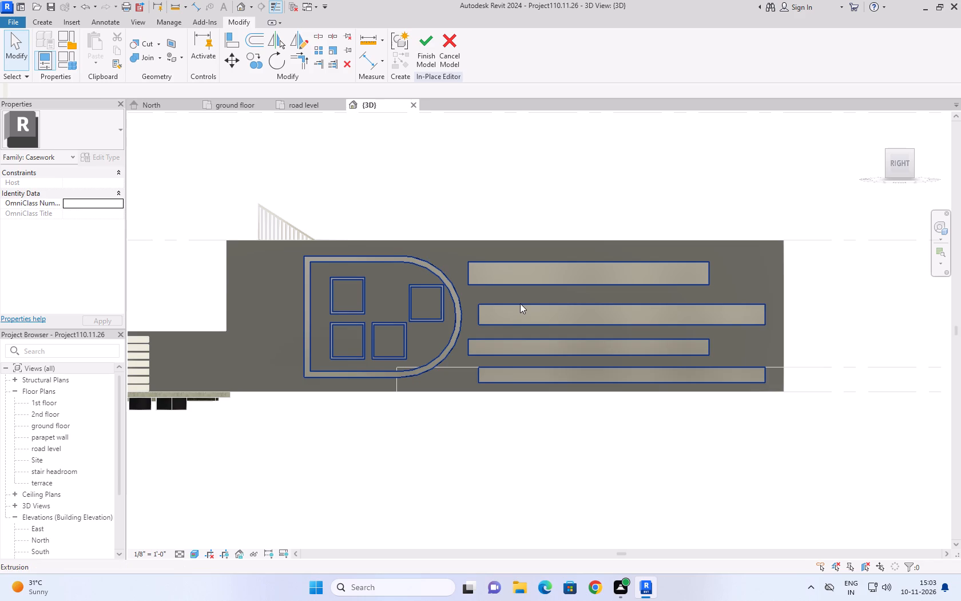
left_click(438, 58)
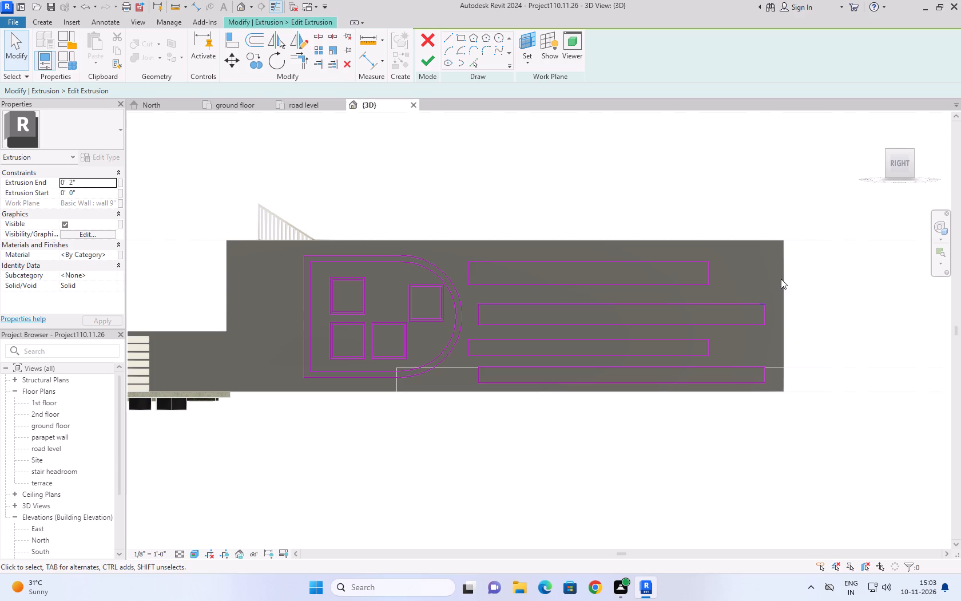
left_click(712, 276)
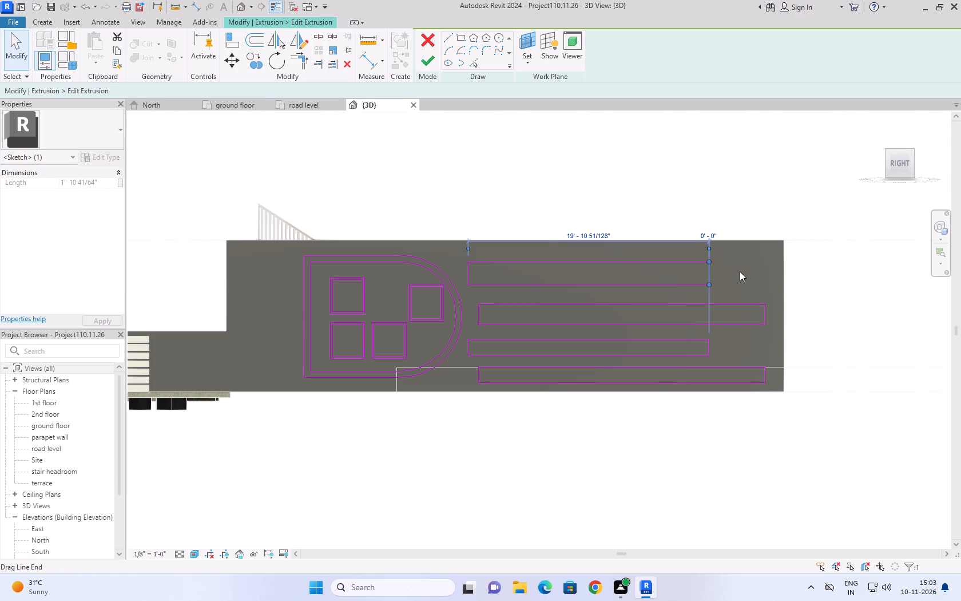
scroll(740, 271, "up", 5)
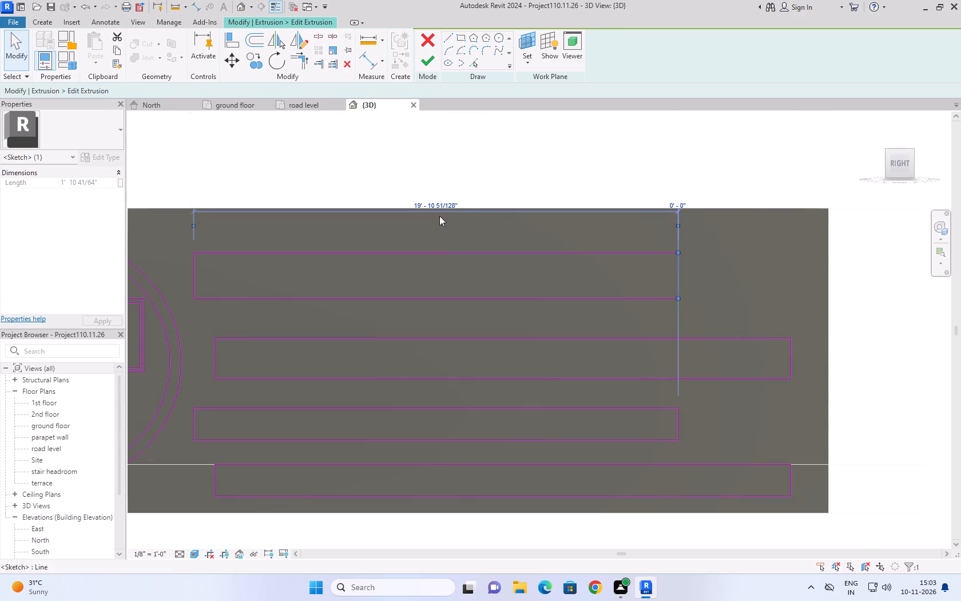
left_click(431, 194)
left_click(431, 199)
left_click(455, 254)
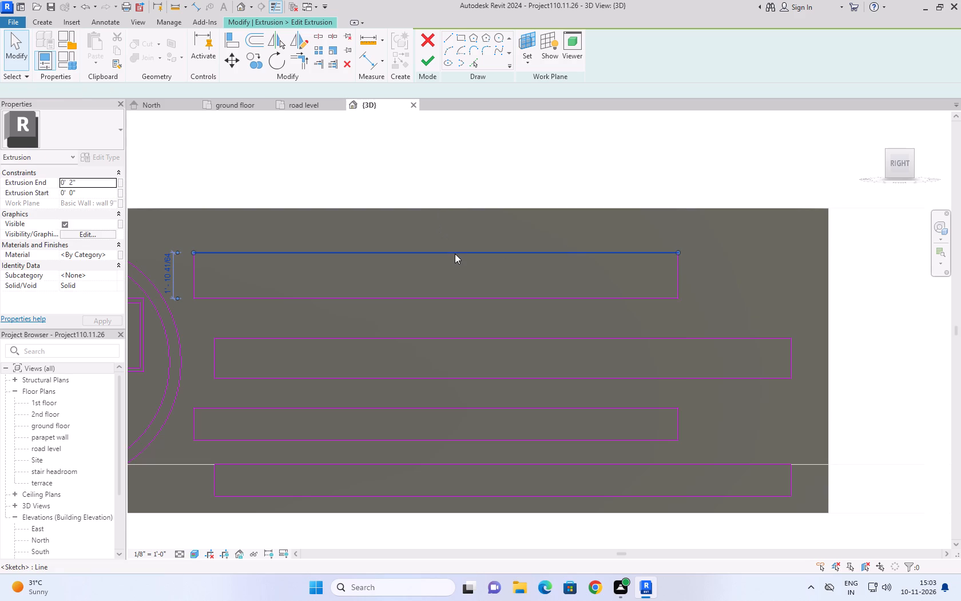
left_click(165, 267)
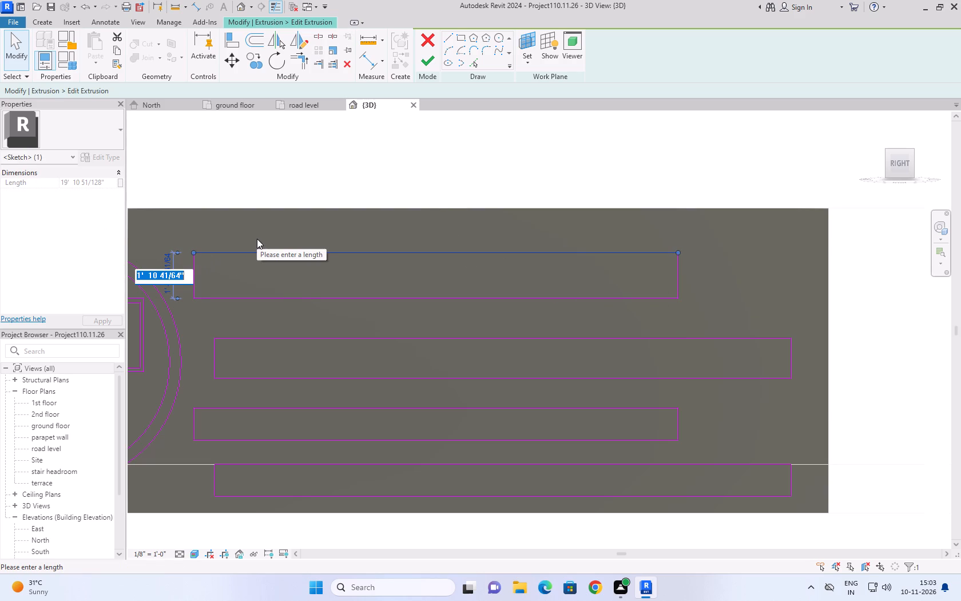
type("1'6''")
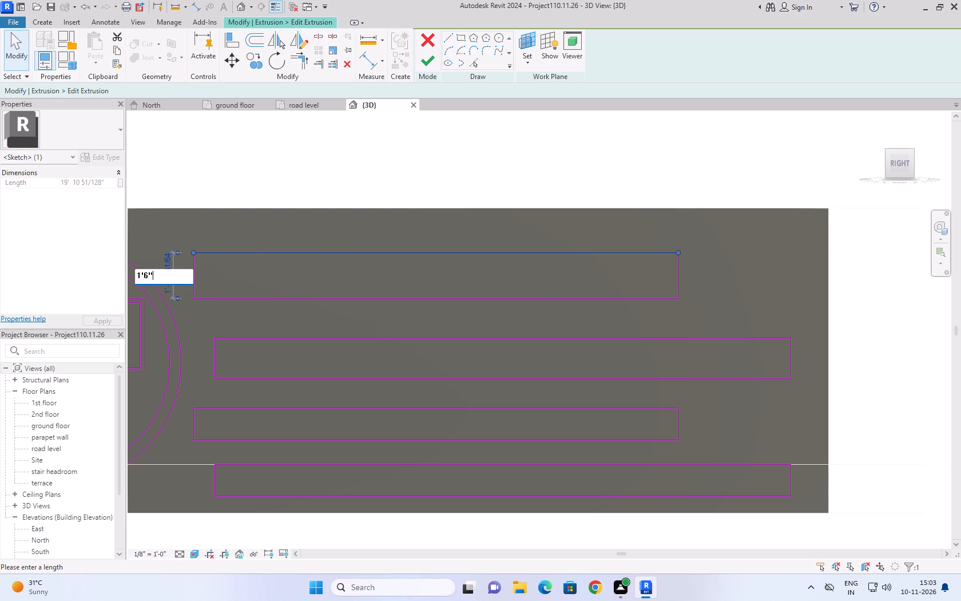
left_click(257, 177)
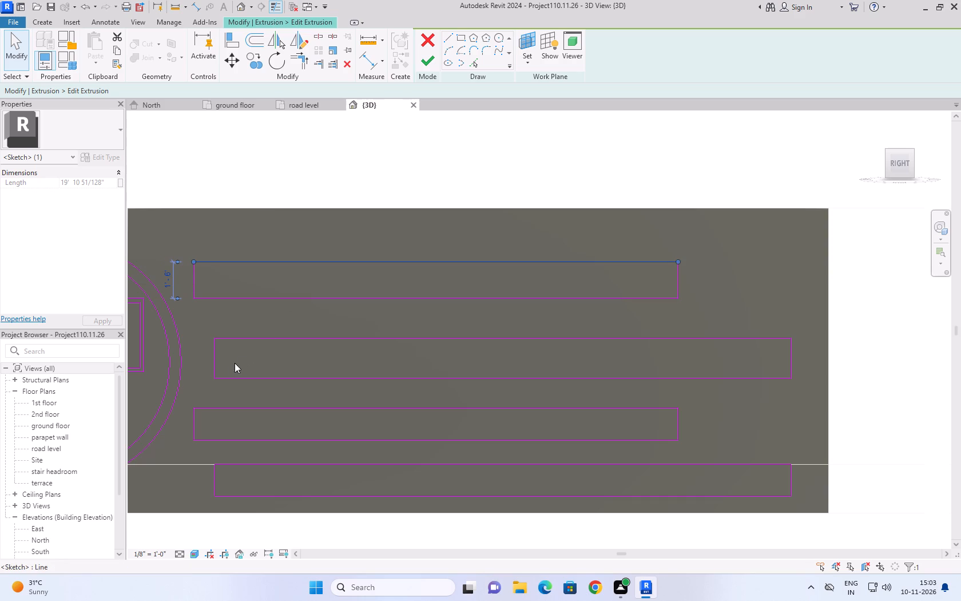
Set the top bar's length to 20' by shifting its right edge.
left_click(215, 363)
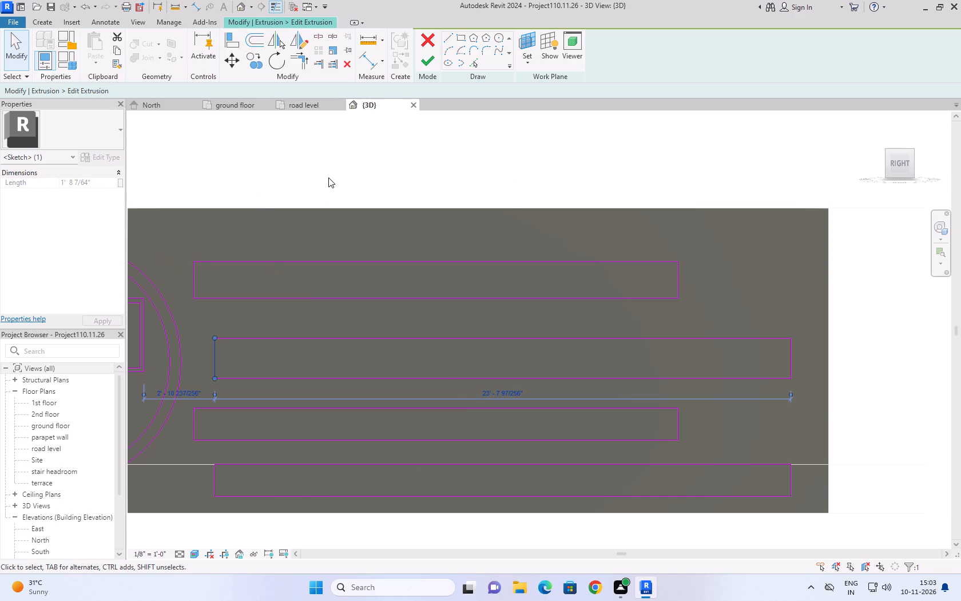
left_click(334, 167)
left_click(305, 297)
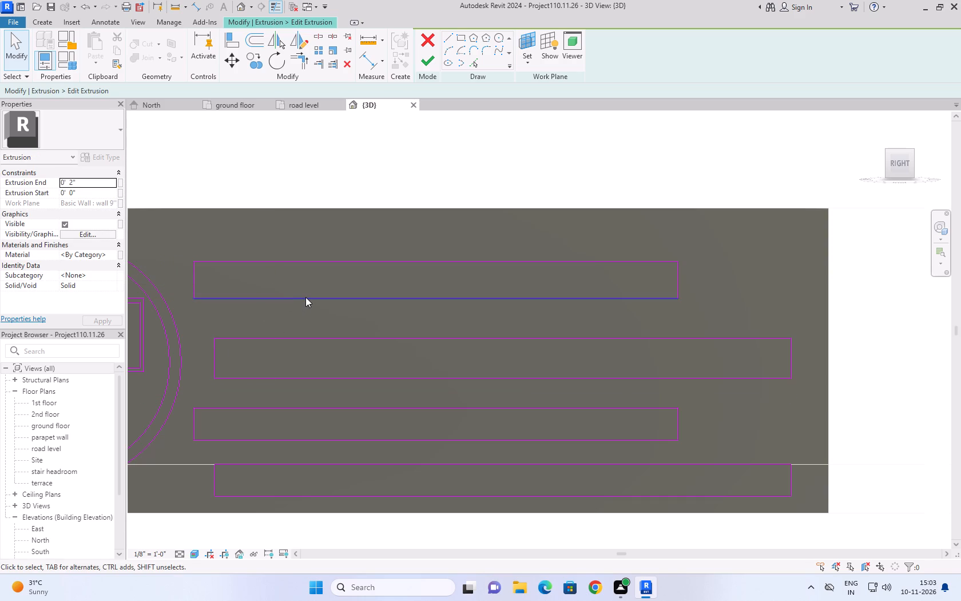
left_click(525, 262)
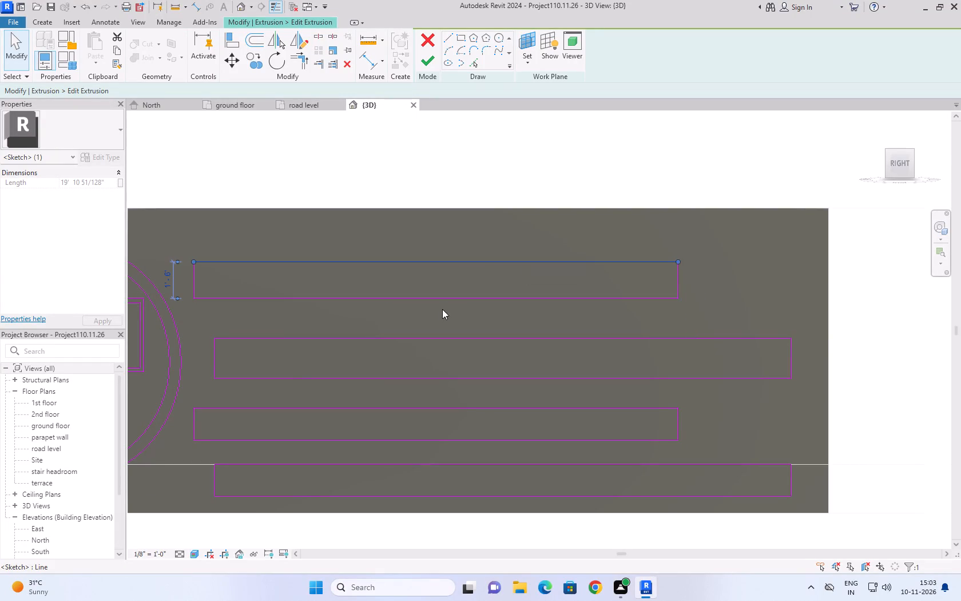
left_click(677, 281)
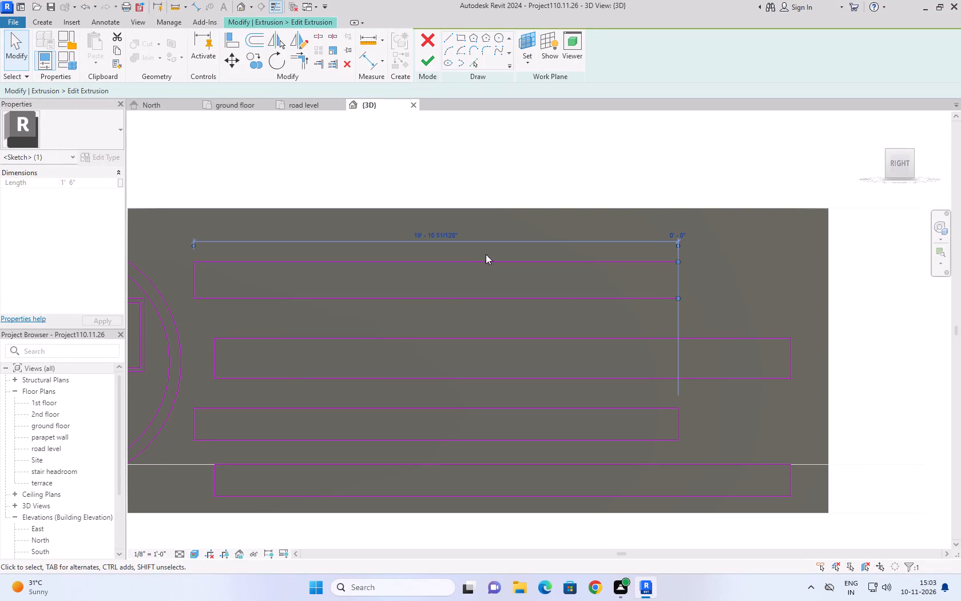
left_click(444, 231)
type("20")
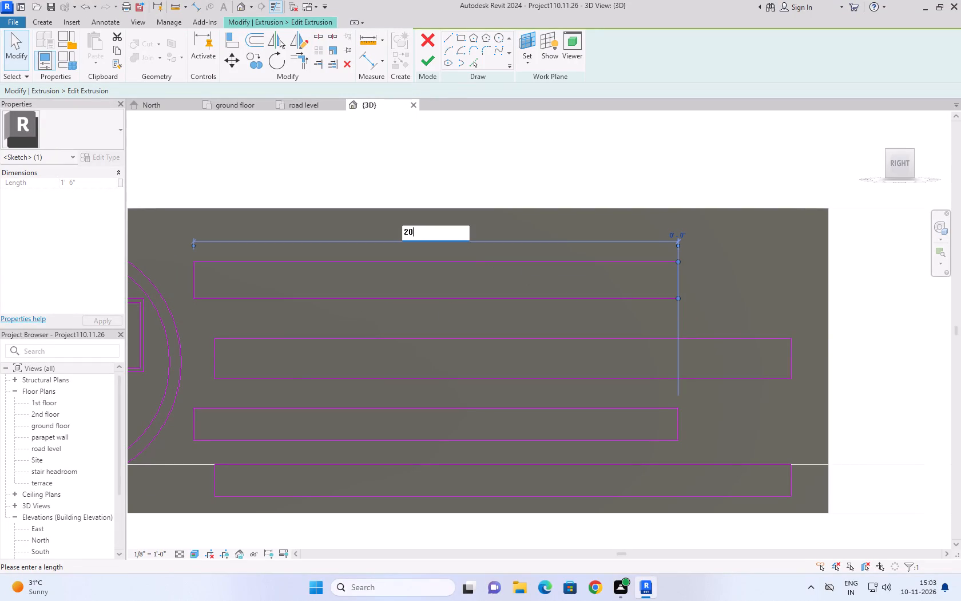
key("apostrophe")
left_click(503, 167)
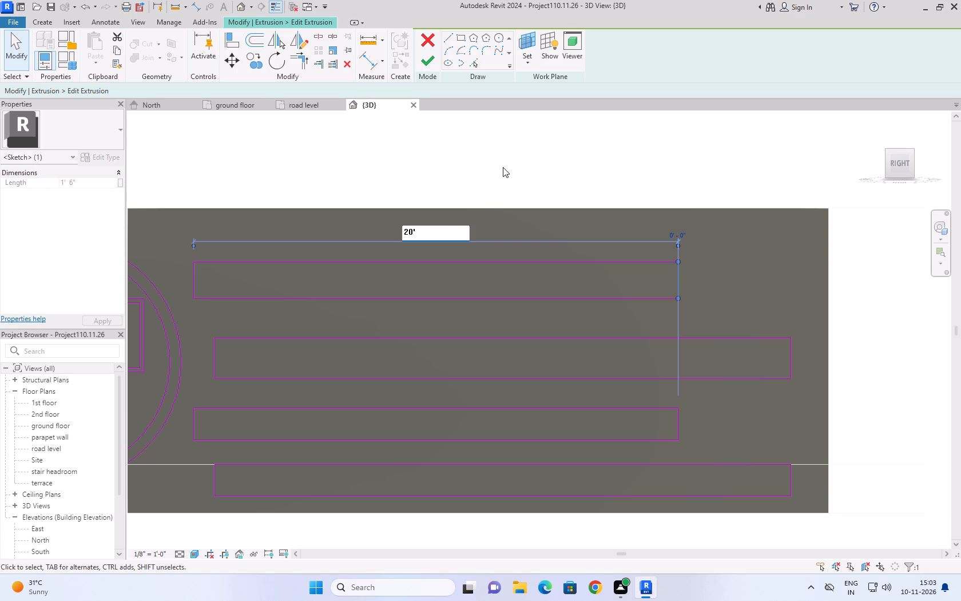
left_click(528, 143)
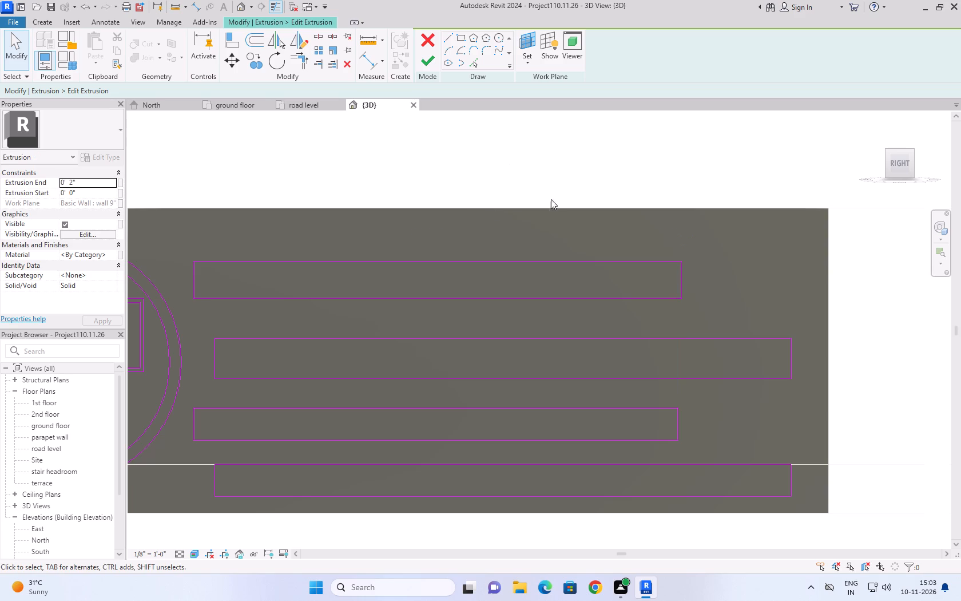
Nudge the top bar's left edge toward the D-shaped frame until the bar is about 21'-1" long and overlaps the arc.
scroll(571, 148, "down", 3)
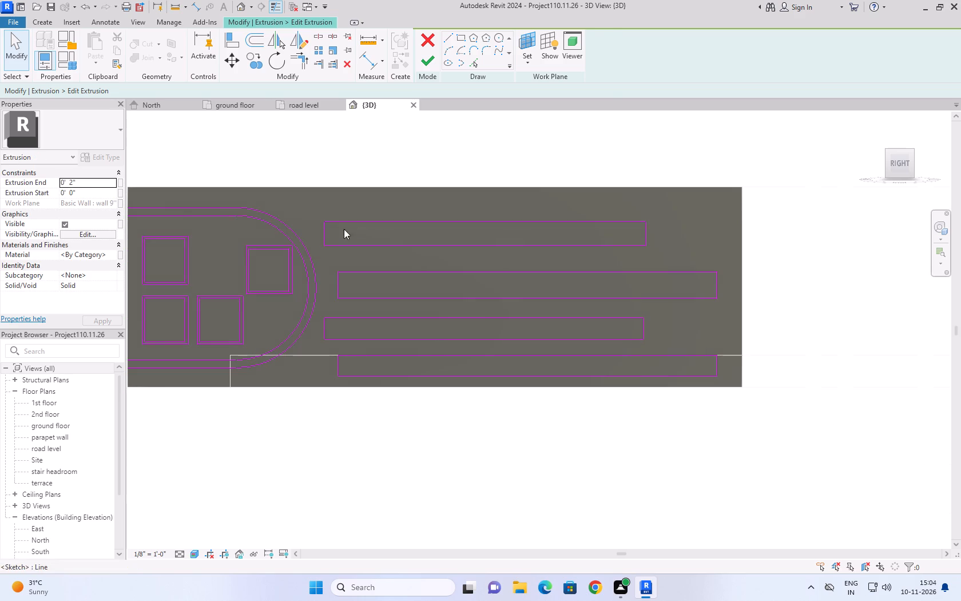
left_click(320, 234)
left_click(322, 235)
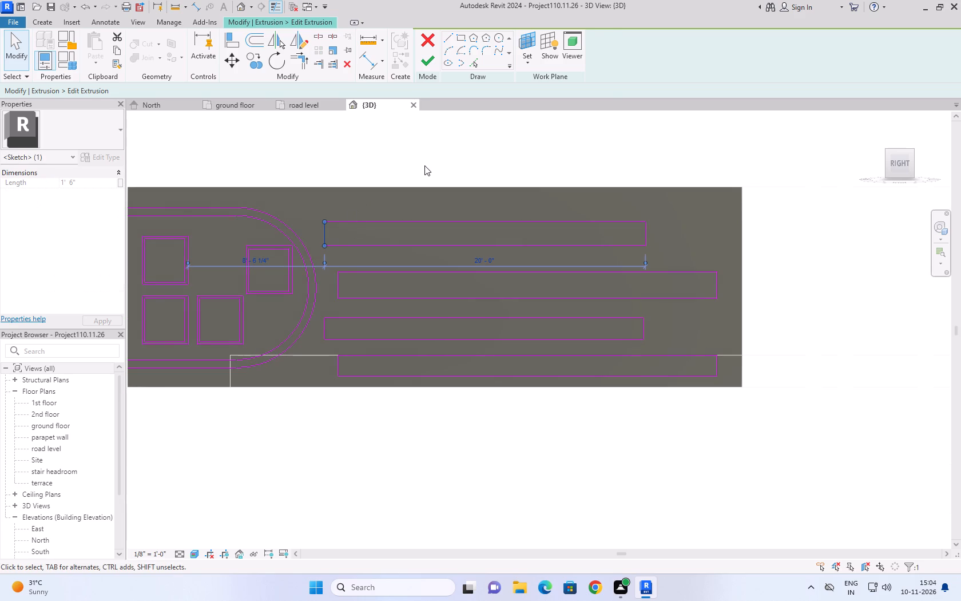
key("Left")
key("Left")
key("Left")
key("Left")
key("Left")
key("Left")
key("Left")
key("Left")
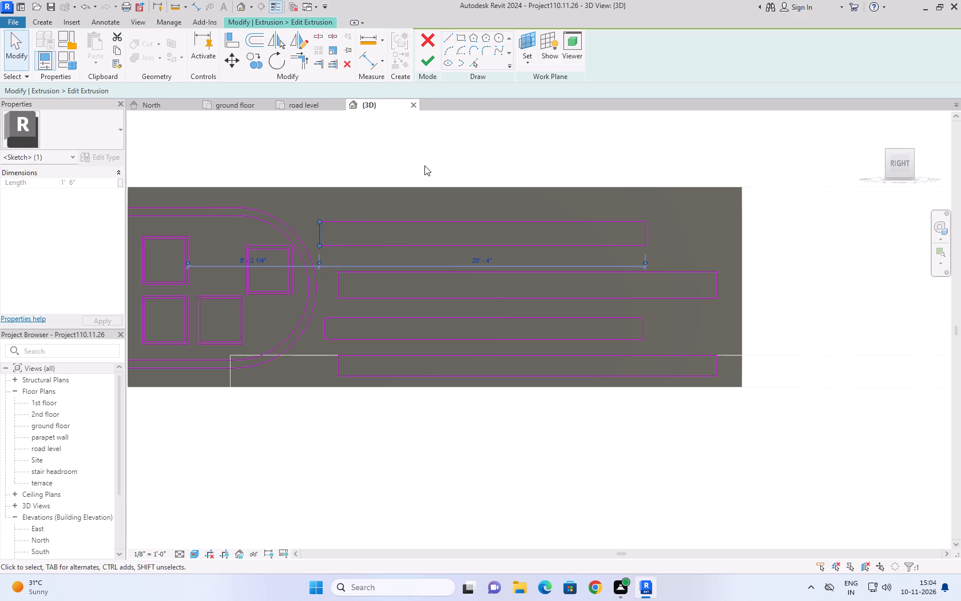
key("Left")
key("Left")
key("Left")
key("Left")
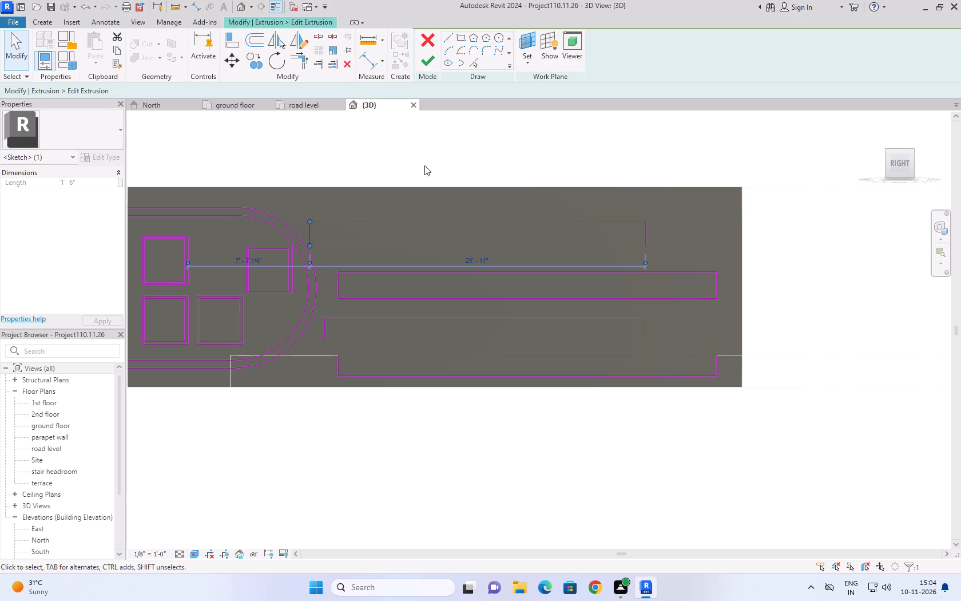
key("Left")
left_click(424, 165)
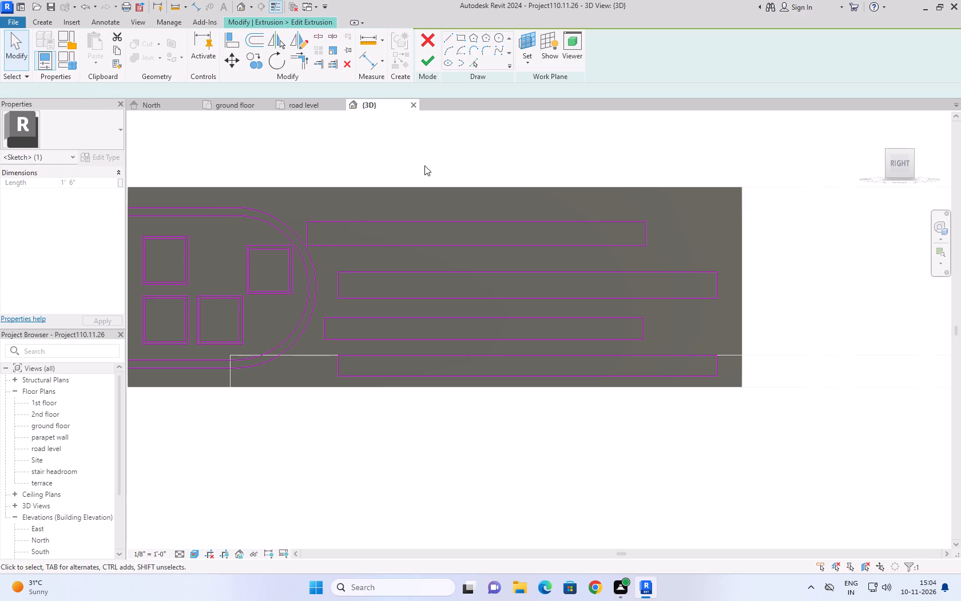
Nudge the top bar's left edge back right, clear of the frame's outer arc, to a bar length of 20'-8".
left_click(309, 230)
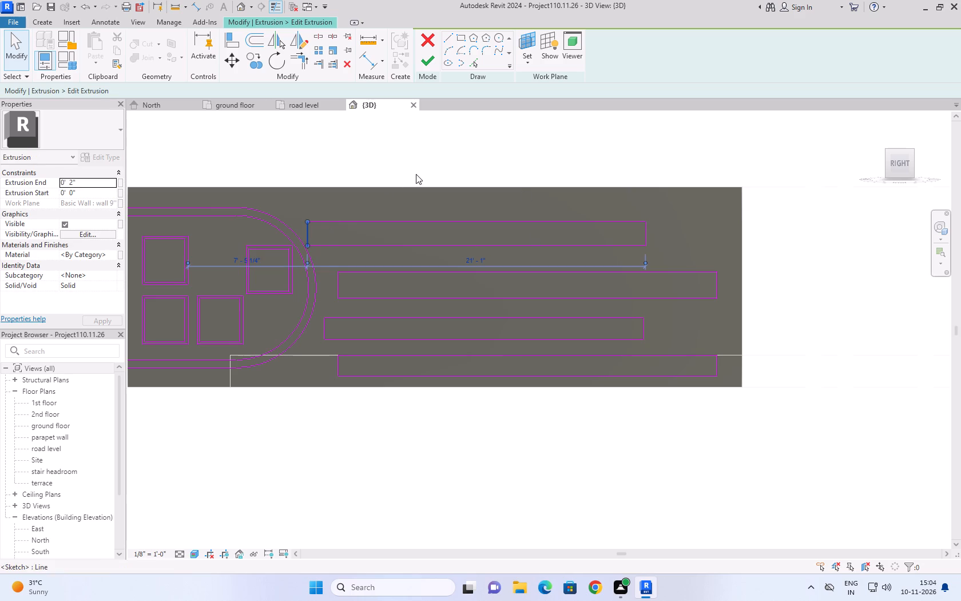
key("Right")
key("Right")
key("Right")
key("Right")
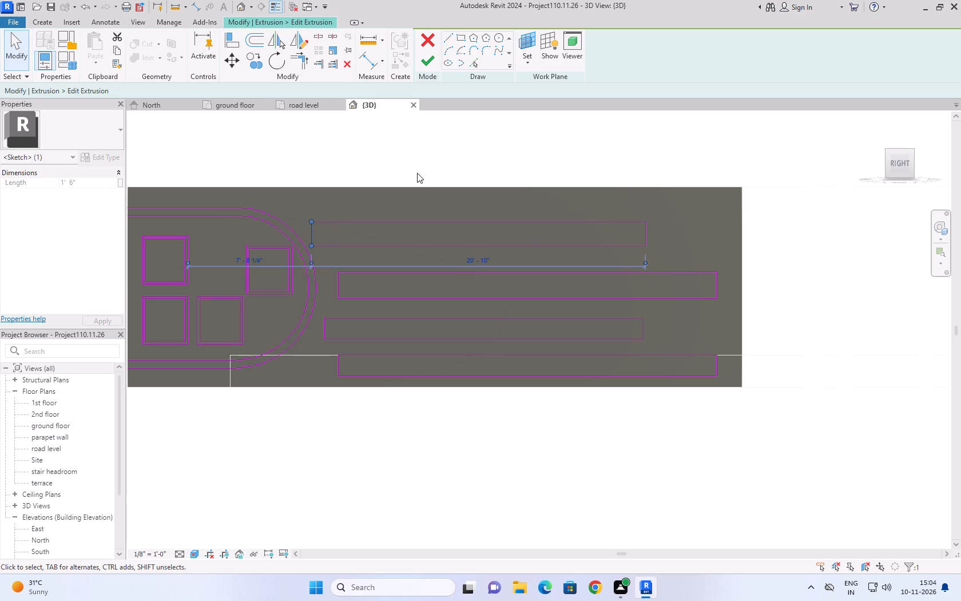
key("Right")
left_click(418, 173)
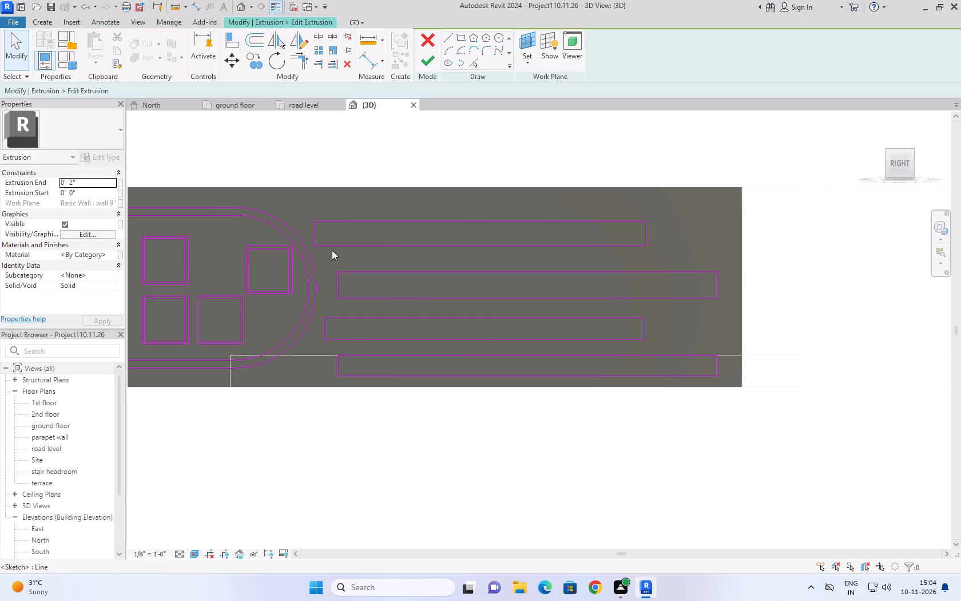
Examine the top bar's end edges and lower edge relative to the bars below it.
left_click(315, 233)
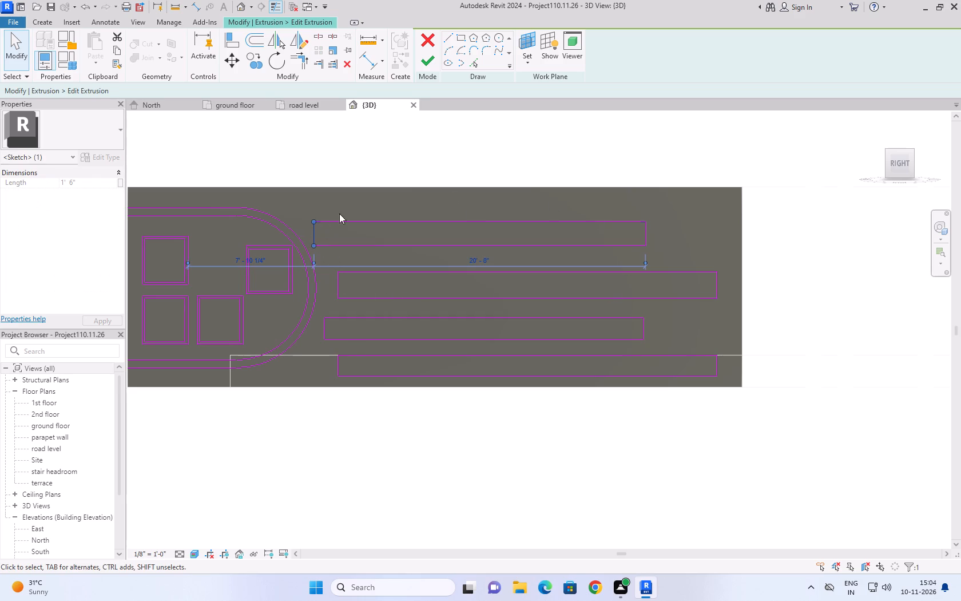
left_click(649, 232)
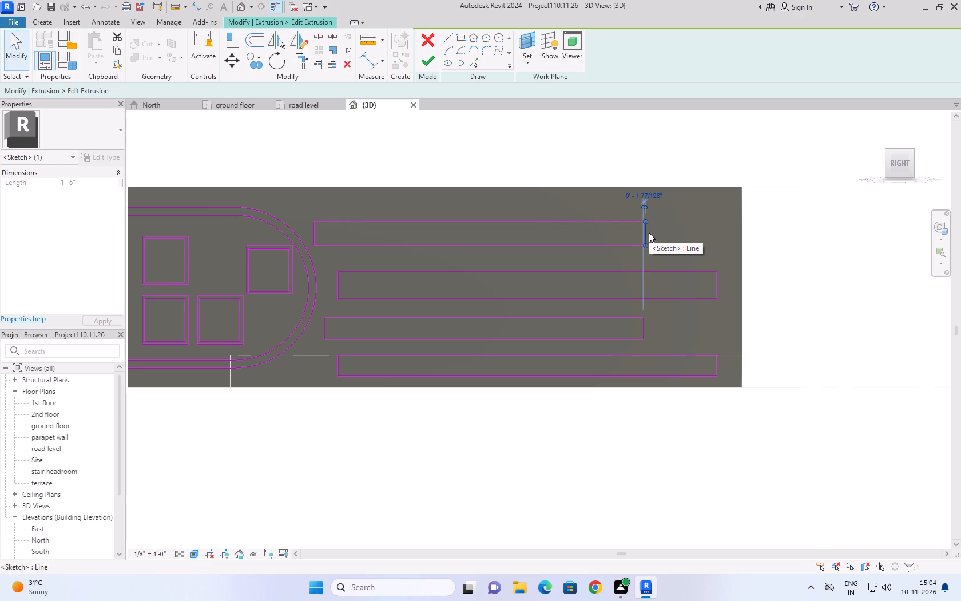
scroll(655, 246, "up", 5)
left_click(582, 247)
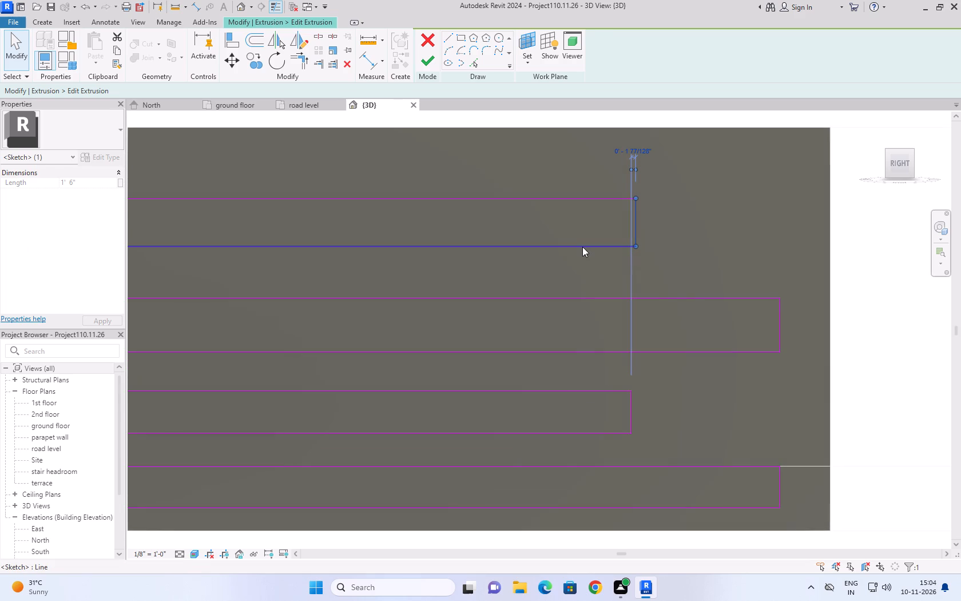
scroll(716, 201, "down", 2)
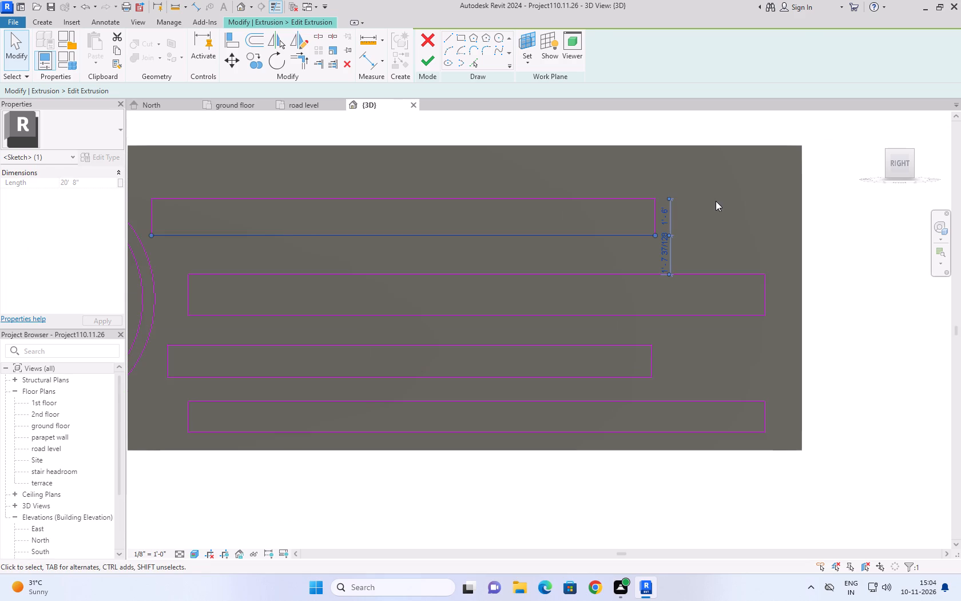
scroll(729, 160, "down", 3)
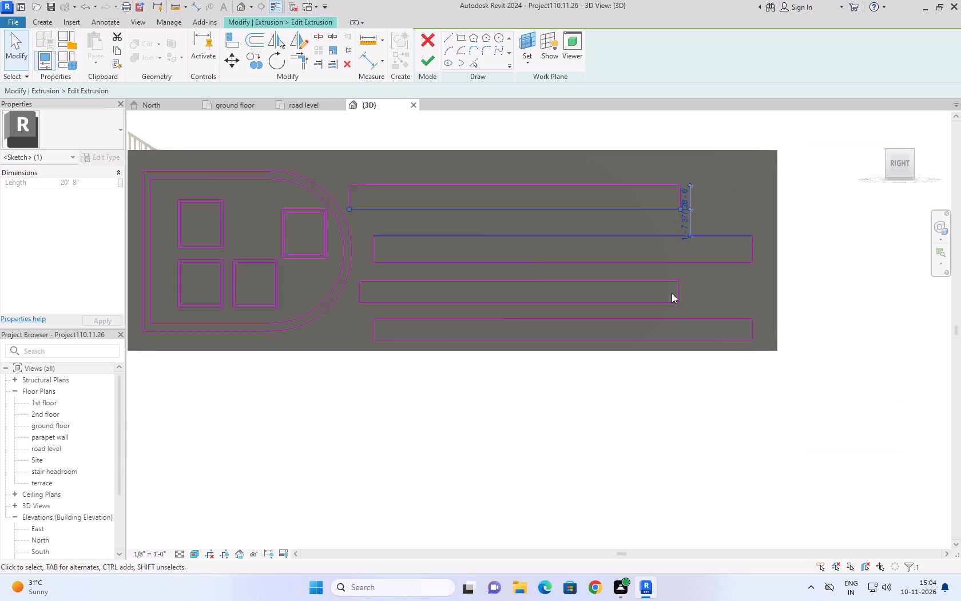
left_click(597, 413)
Delete all three bars below the top bar from the sketch, including their leftover lines.
left_click_drag(363, 223, 420, 335)
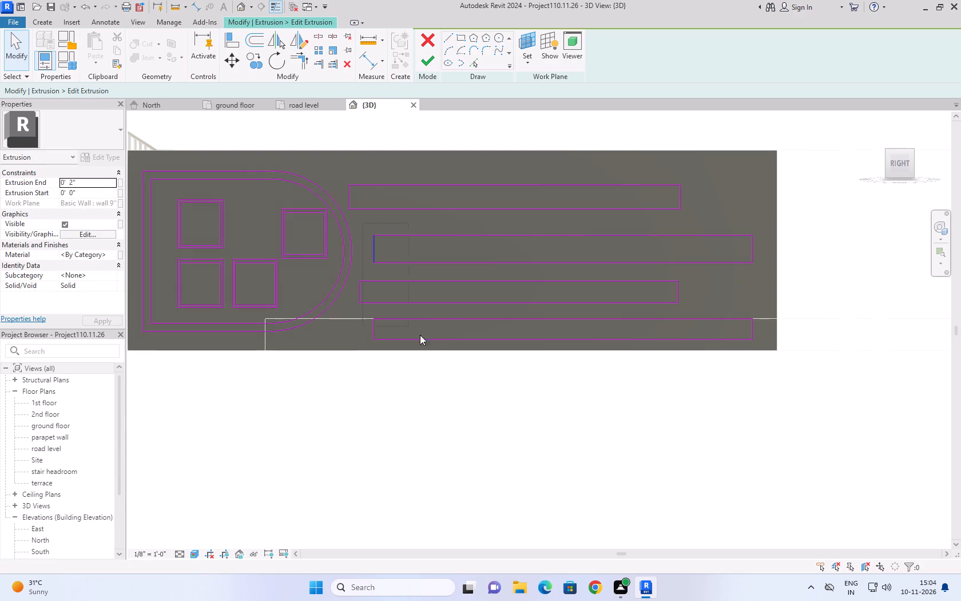
left_click_drag(420, 335, 765, 341)
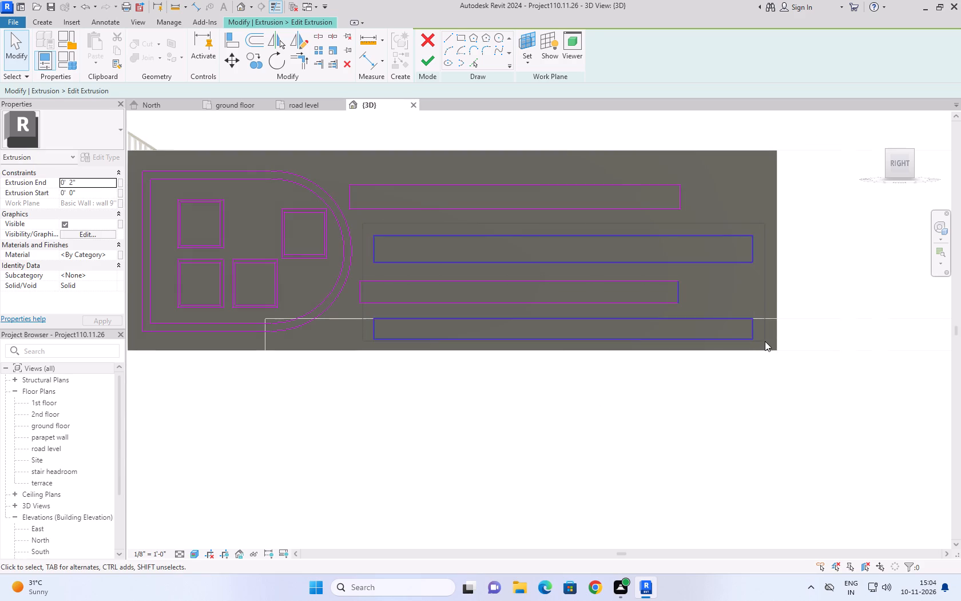
key("Delete")
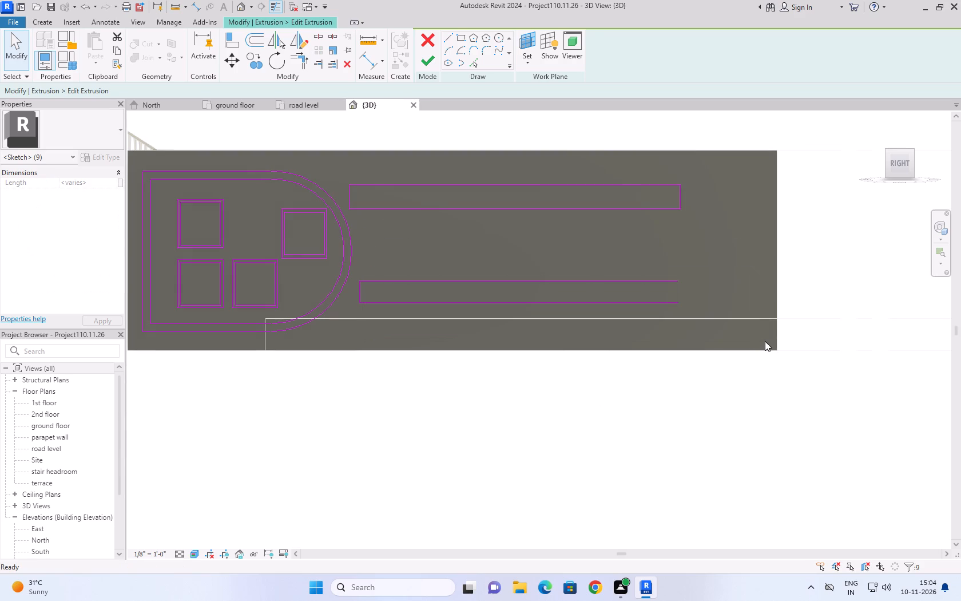
left_click_drag(717, 263, 454, 310)
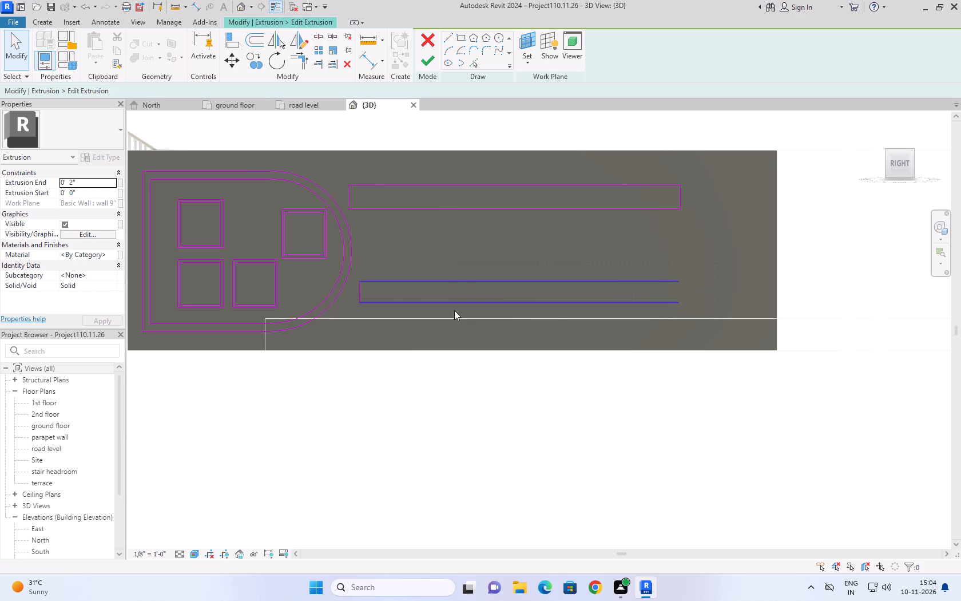
left_click_drag(454, 310, 370, 310)
key("Delete")
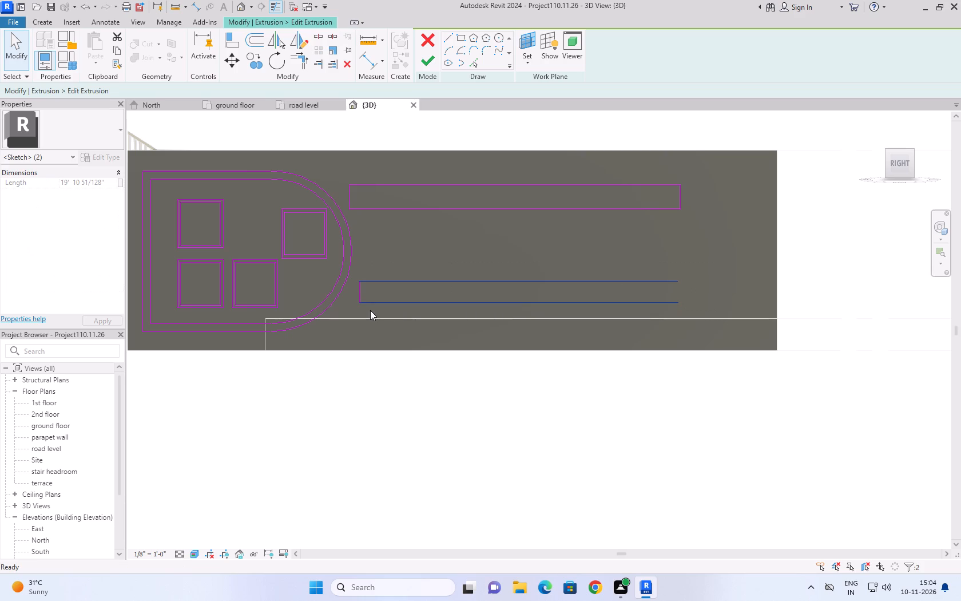
left_click(362, 290)
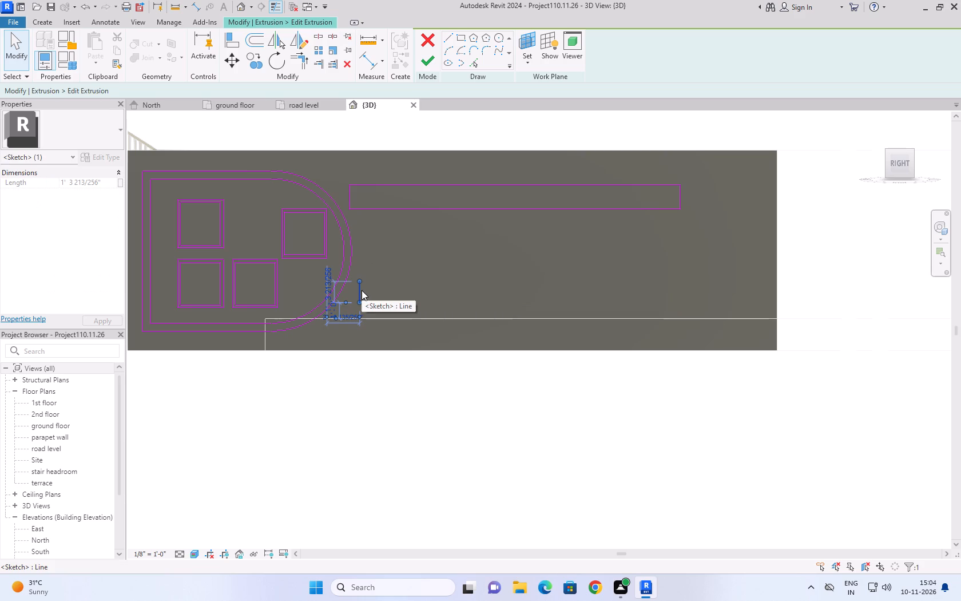
key("Delete")
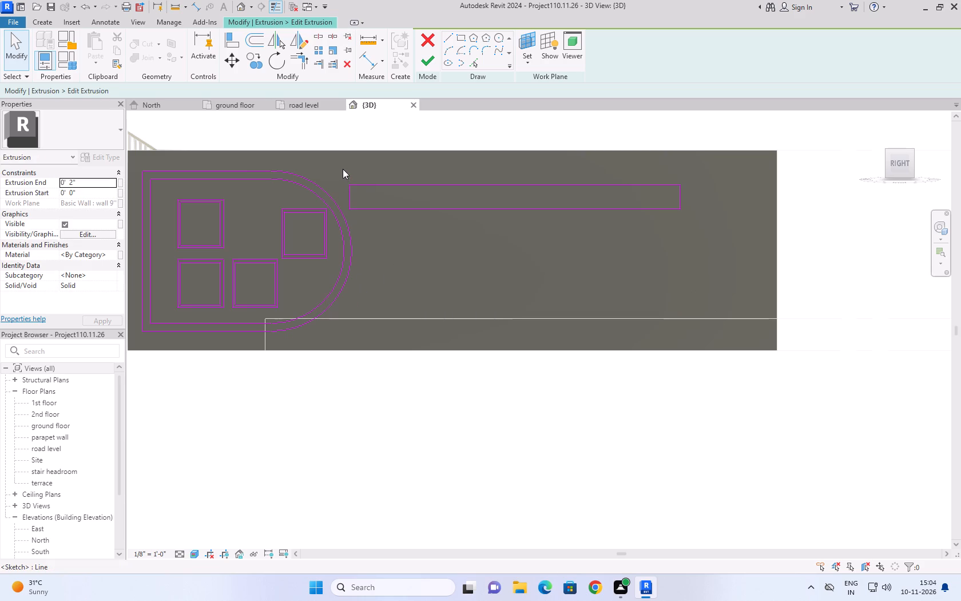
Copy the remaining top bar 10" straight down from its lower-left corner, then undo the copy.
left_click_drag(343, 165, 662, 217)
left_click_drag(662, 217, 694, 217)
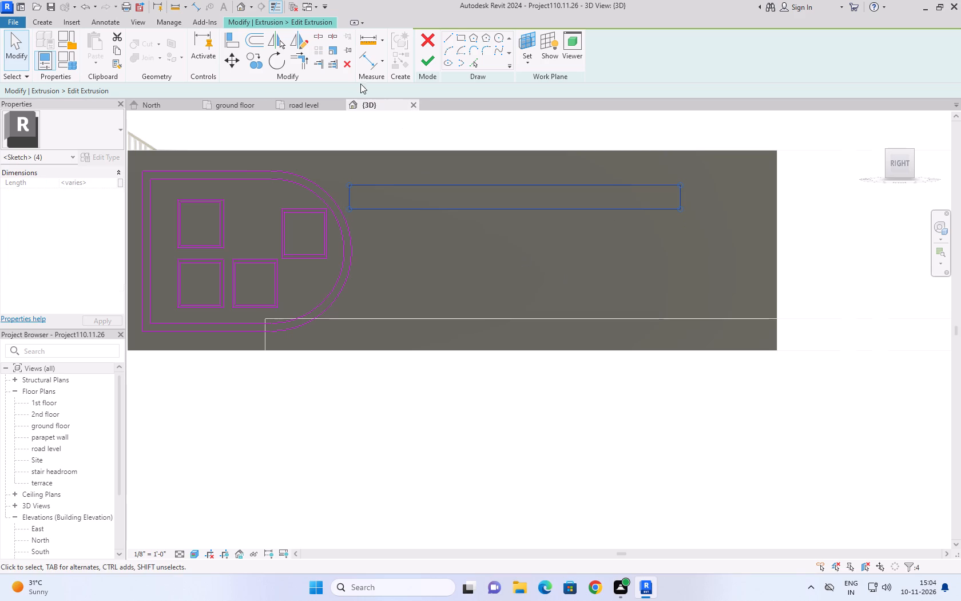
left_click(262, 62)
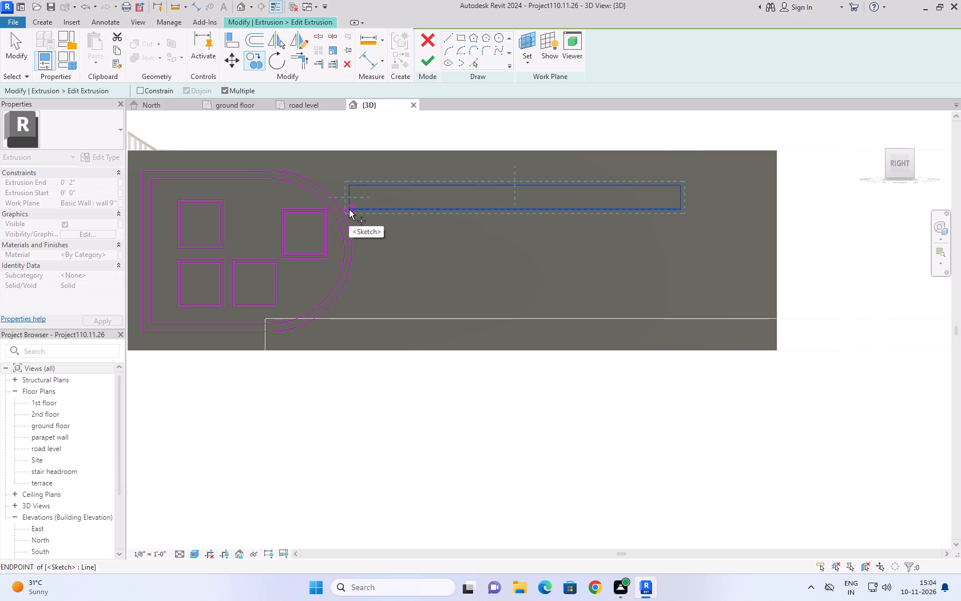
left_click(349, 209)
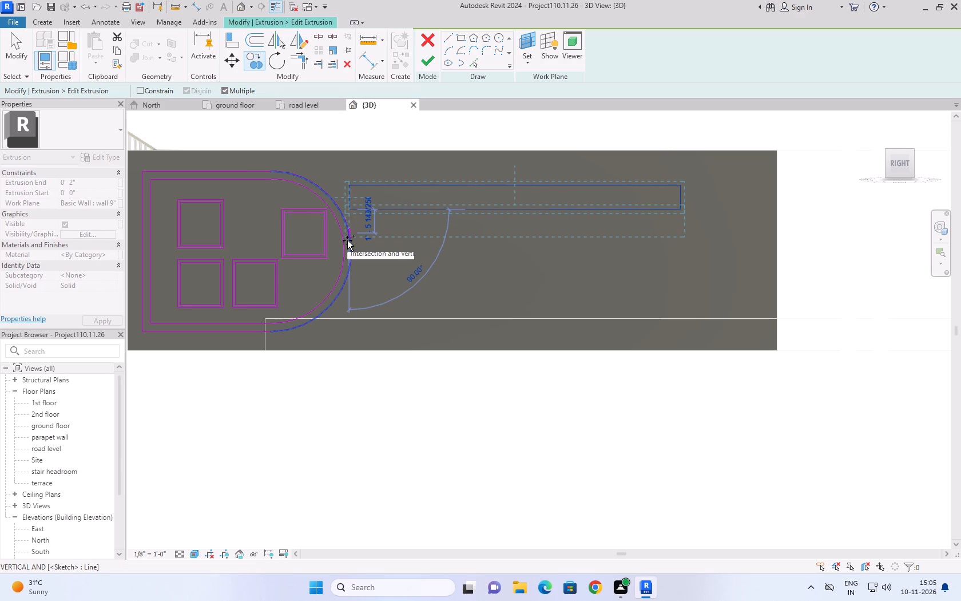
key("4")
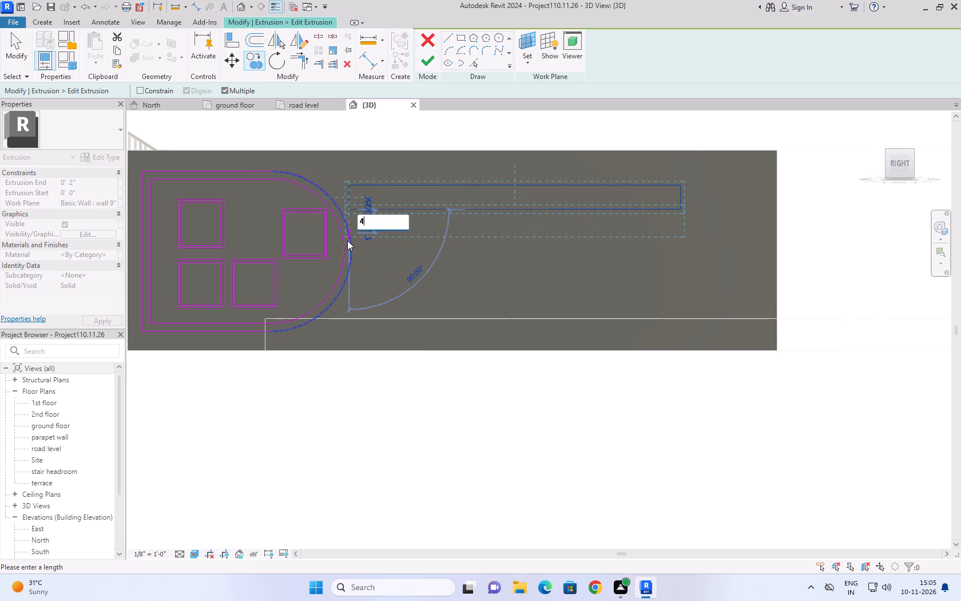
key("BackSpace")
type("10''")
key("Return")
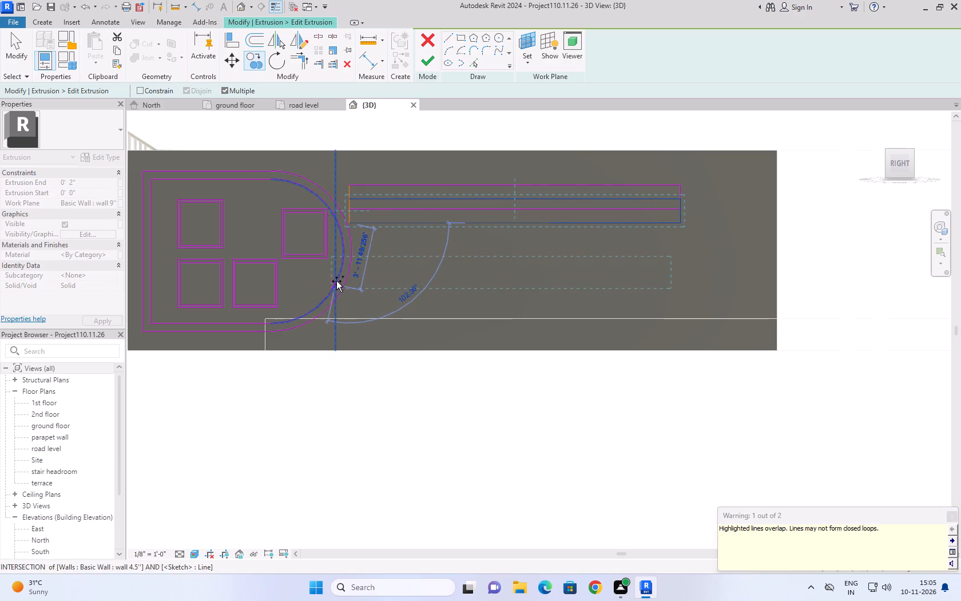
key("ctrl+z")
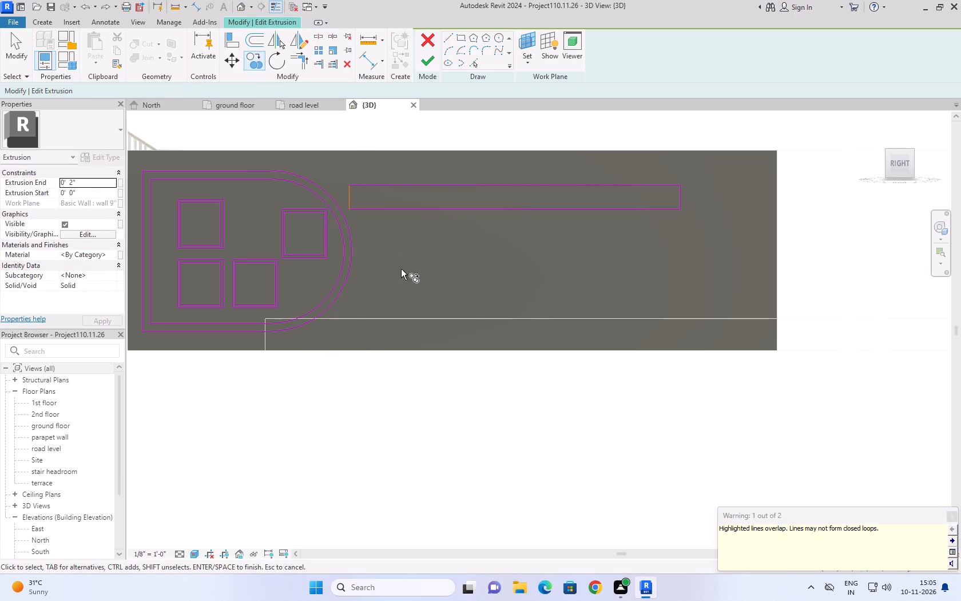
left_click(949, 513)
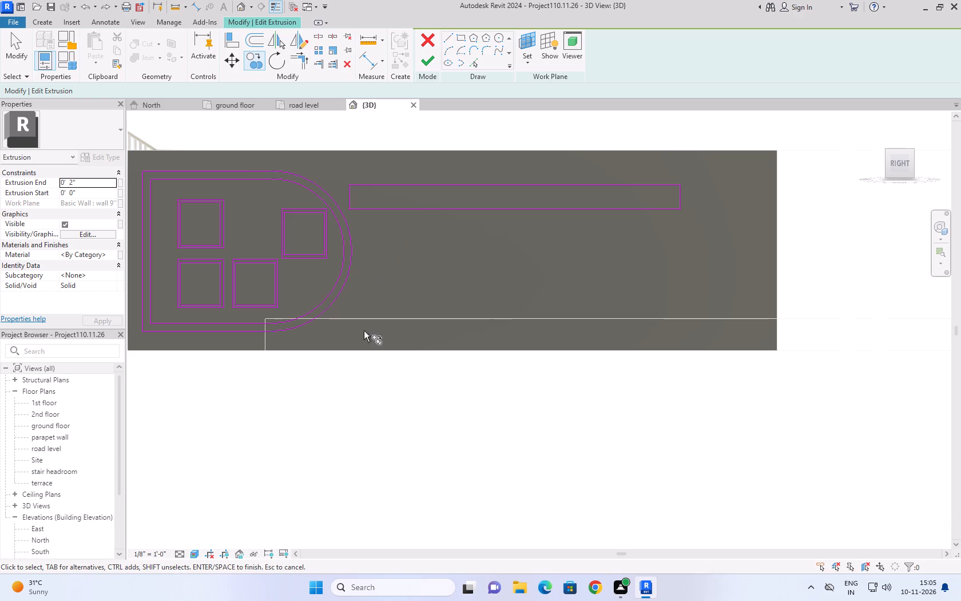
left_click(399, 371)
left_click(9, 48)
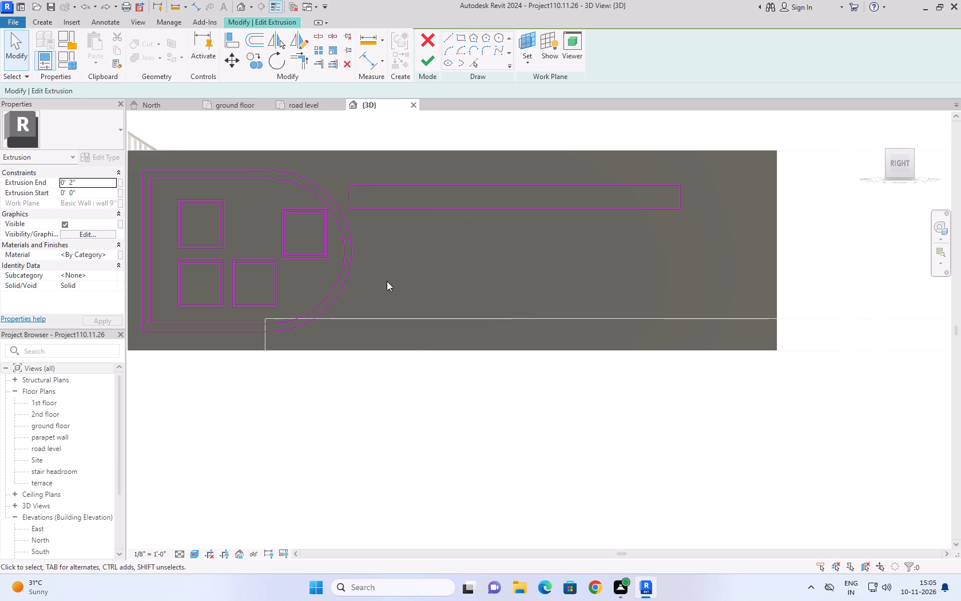
Check the remaining bar's length and height by inspecting its individual edges.
left_click(347, 157)
left_click(350, 192)
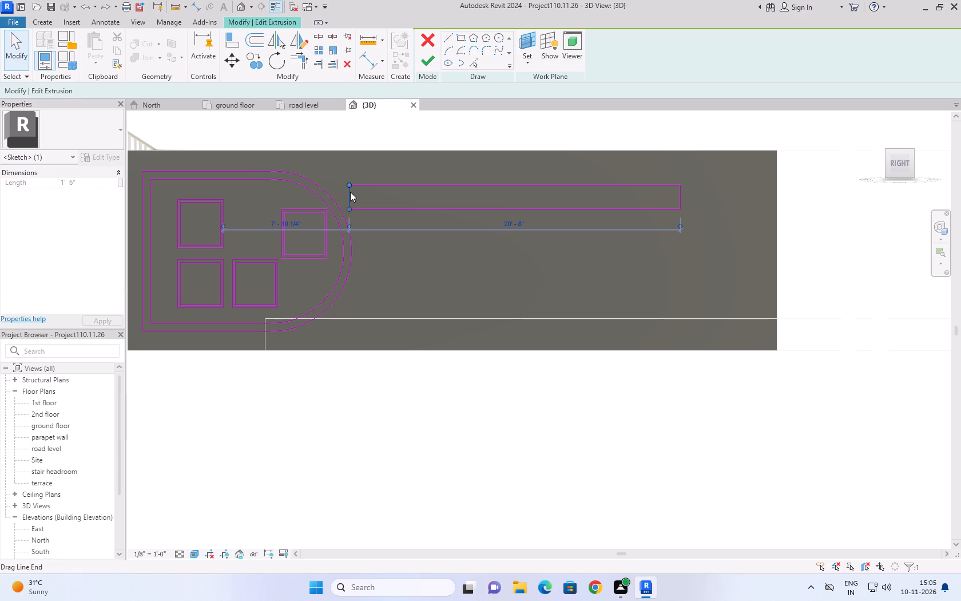
left_click(614, 212)
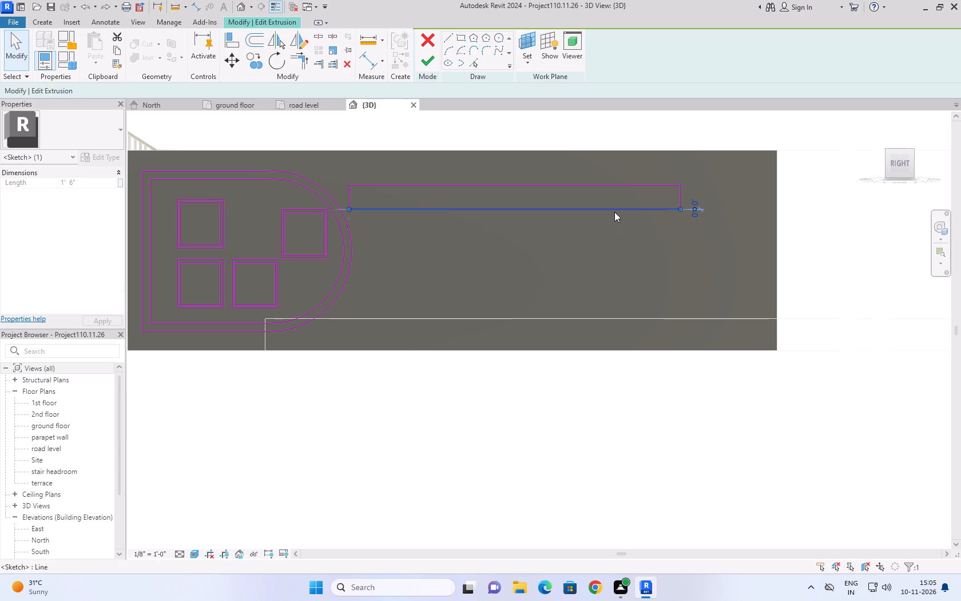
left_click(682, 191)
left_click(623, 260)
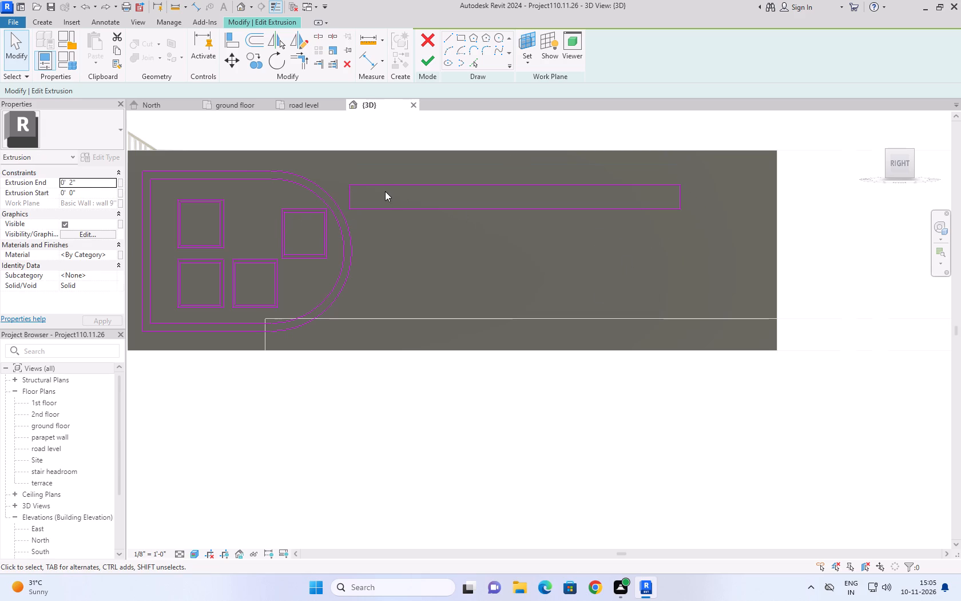
left_click(387, 184)
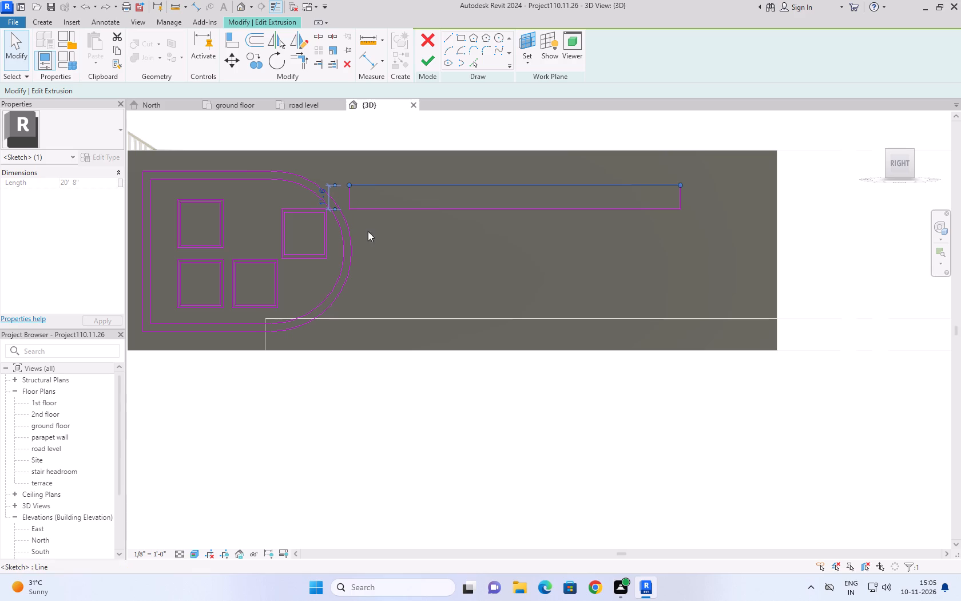
left_click(401, 235)
Copy the top bar straight down four times at 2' spacing to make a stack of five bars beside the D-shaped frame.
left_click_drag(340, 161, 354, 218)
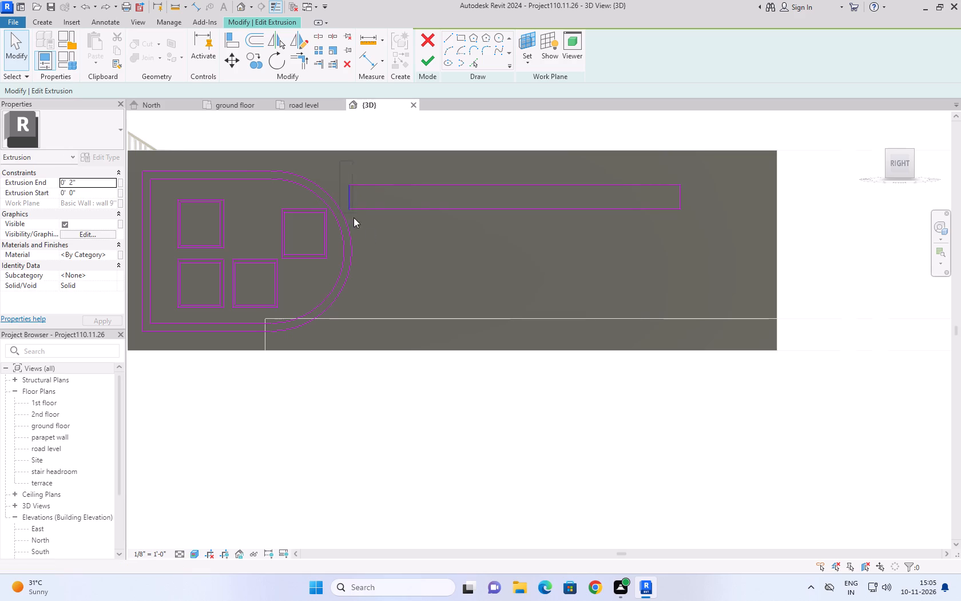
left_click_drag(354, 218, 703, 217)
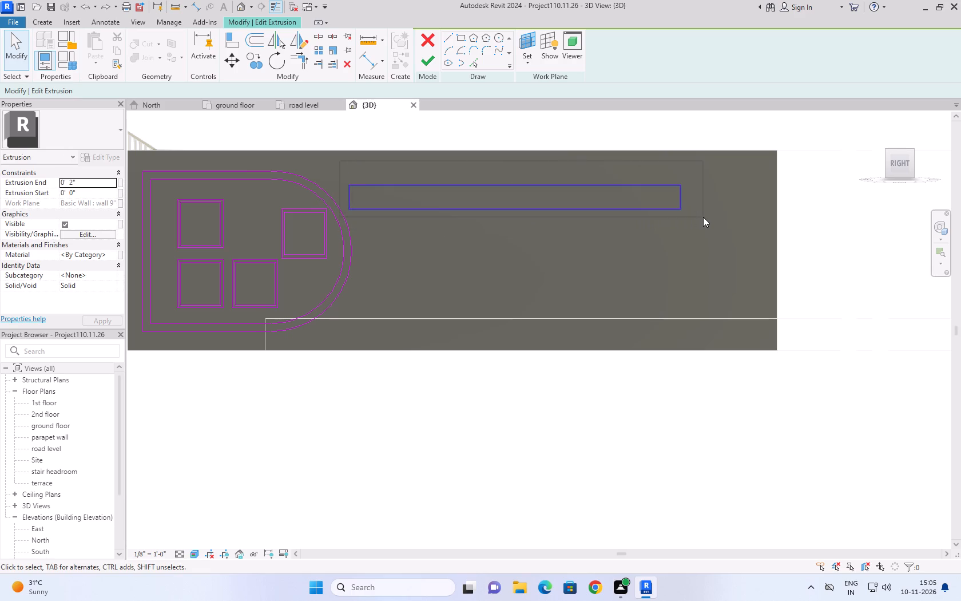
left_click(257, 65)
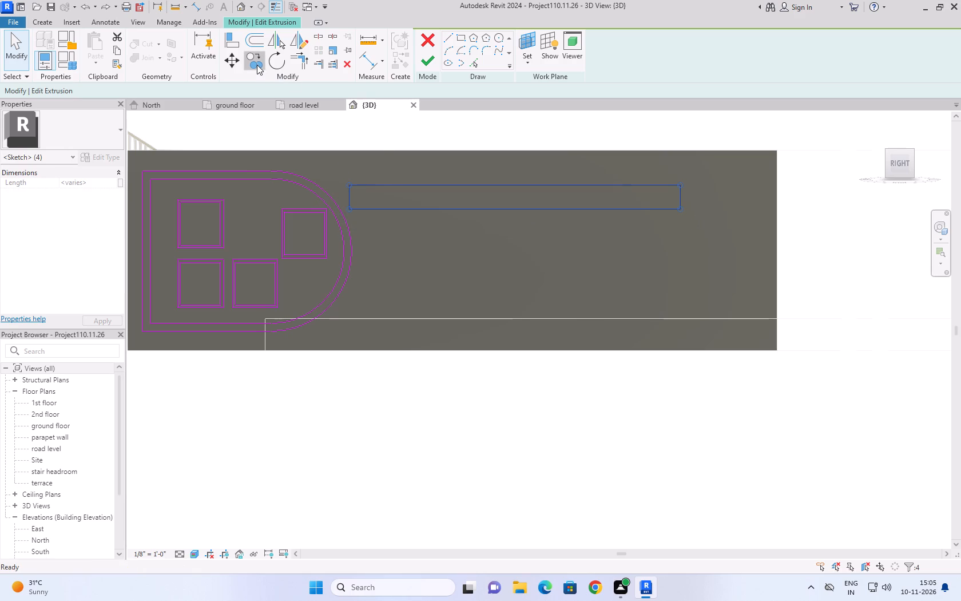
left_click(347, 205)
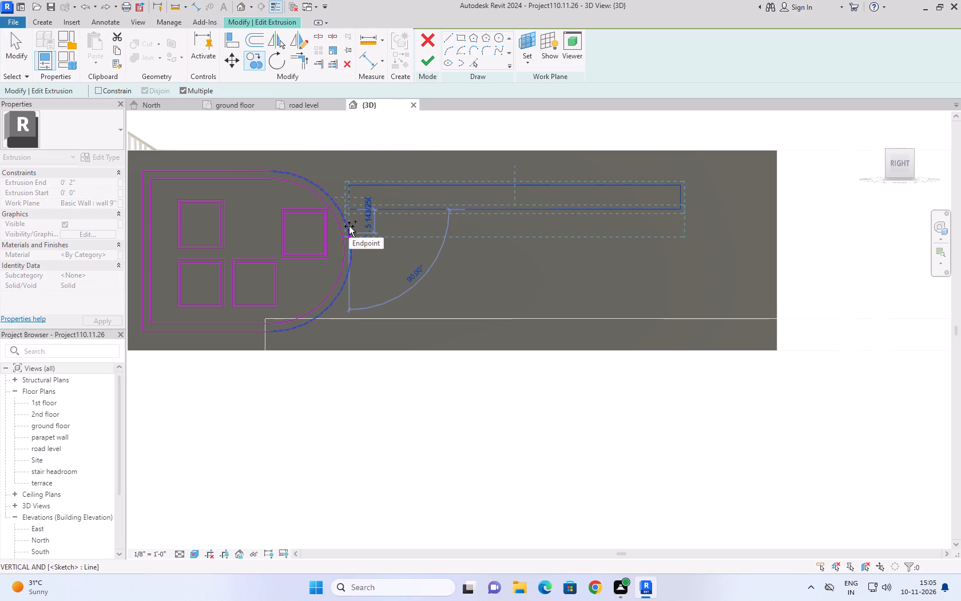
type("2'")
key("Return")
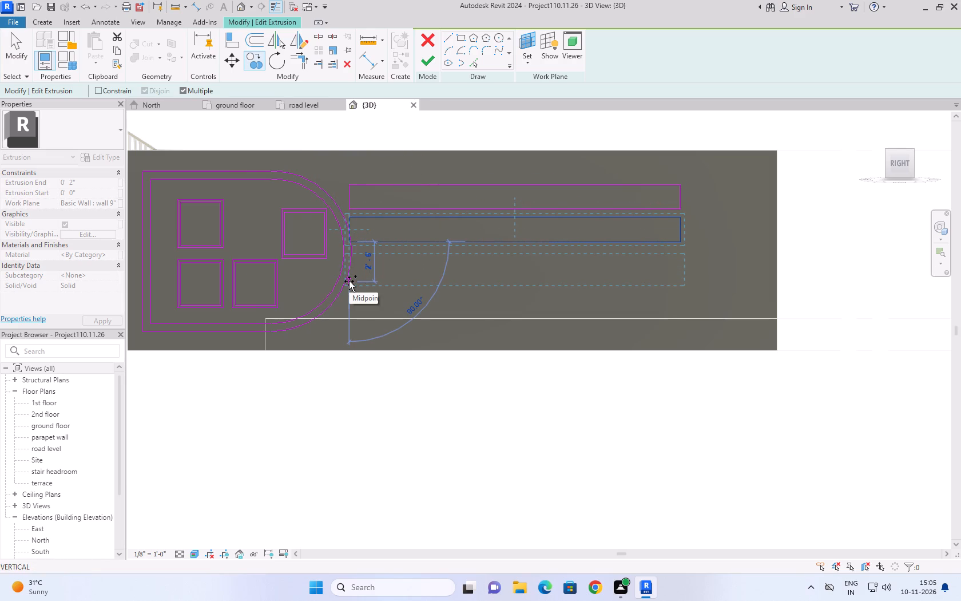
type("2'")
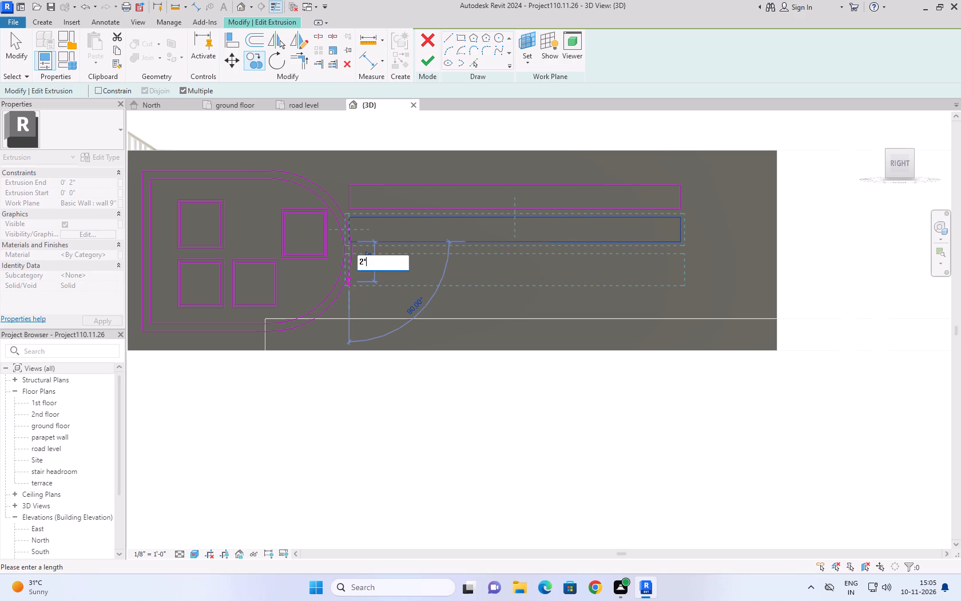
key("Return")
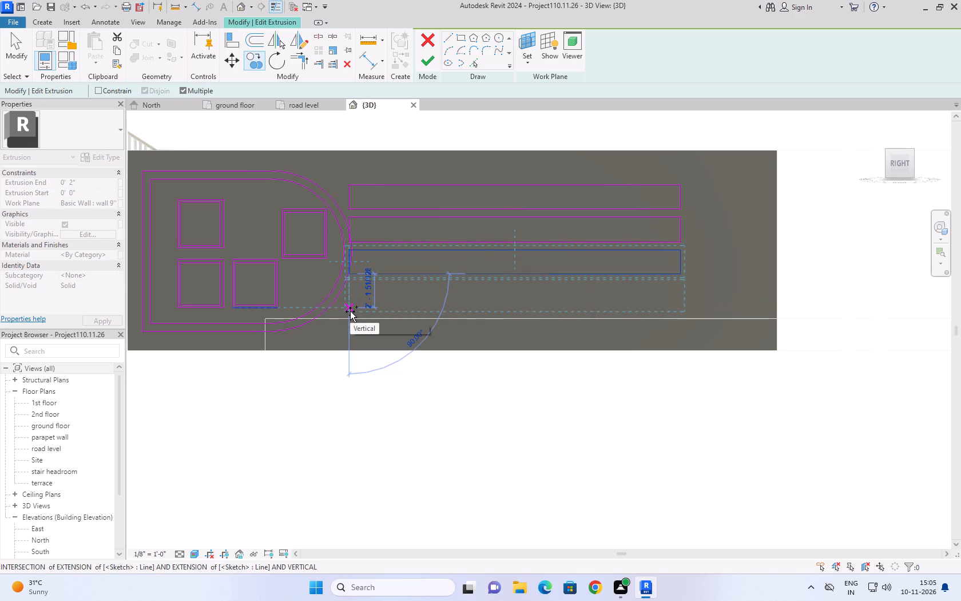
type("2'")
key("Return")
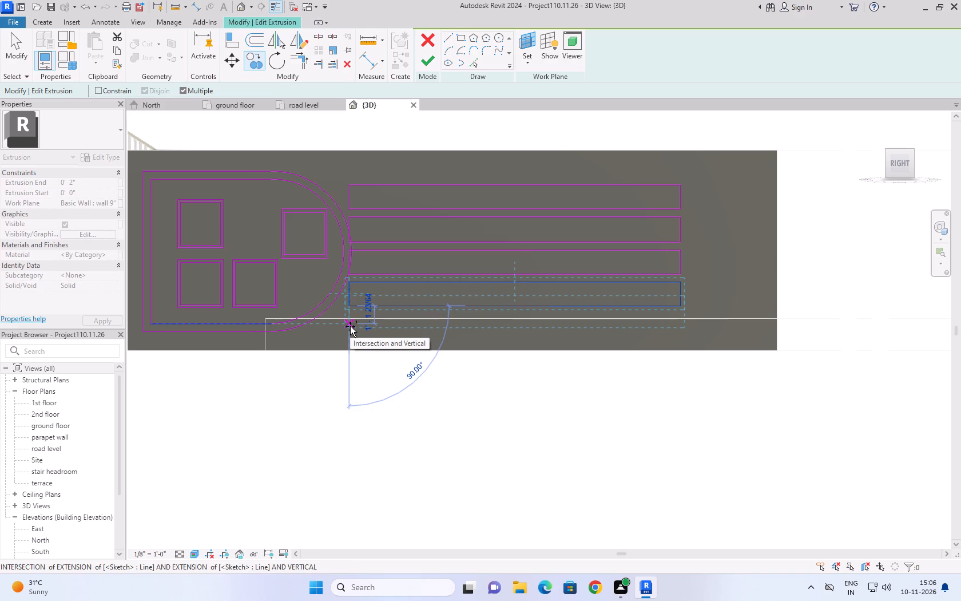
type("2'")
key("Return")
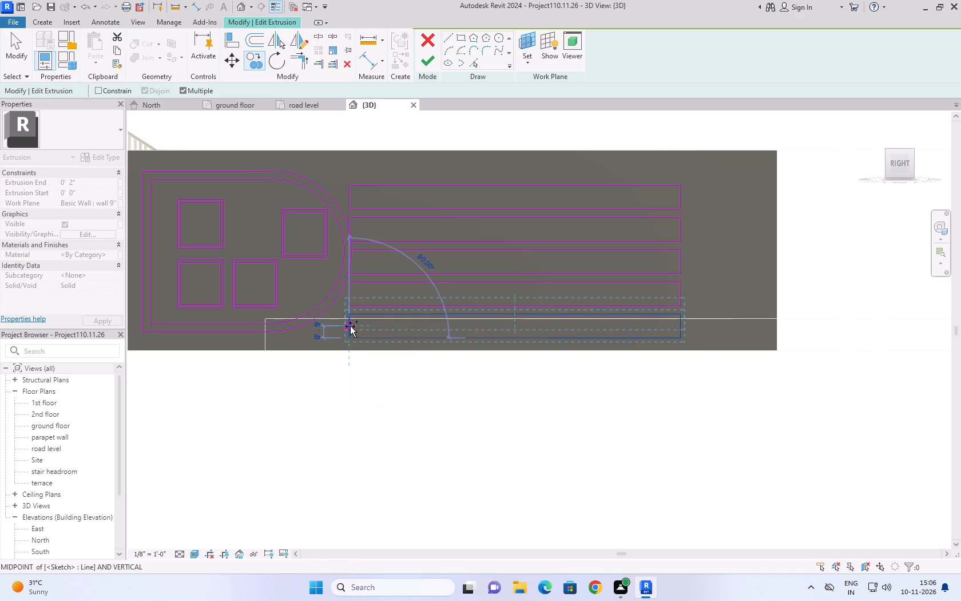
key("Escape")
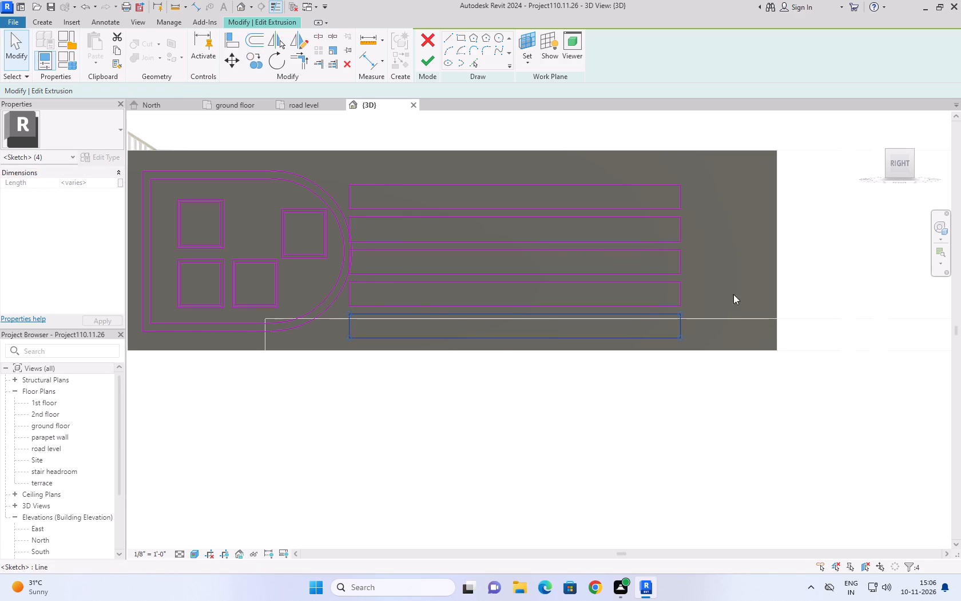
Shift the second bar from the top horizontally, away from the D-shaped frame, by about 3' 8".
scroll(497, 216, "up", 3)
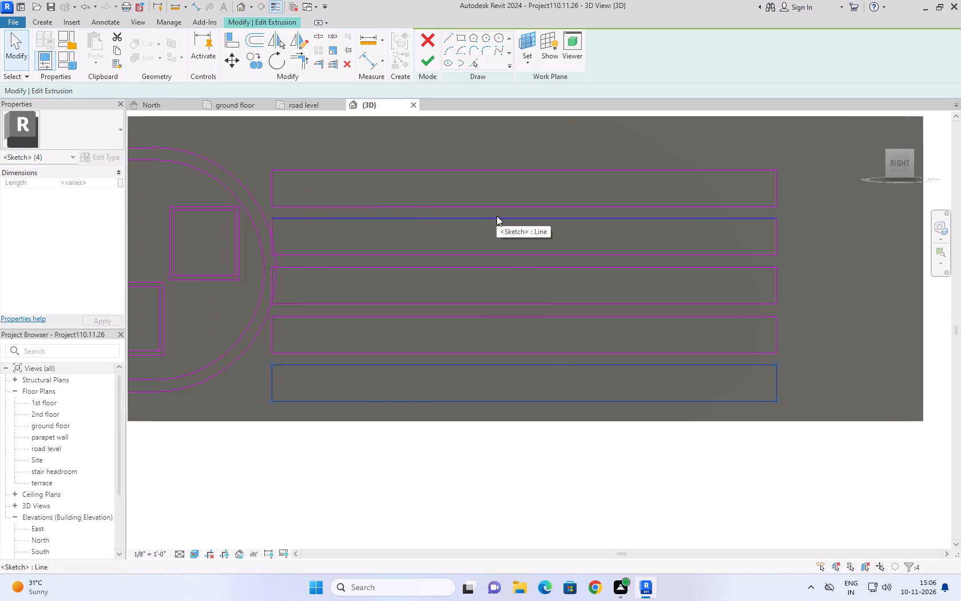
left_click(268, 210)
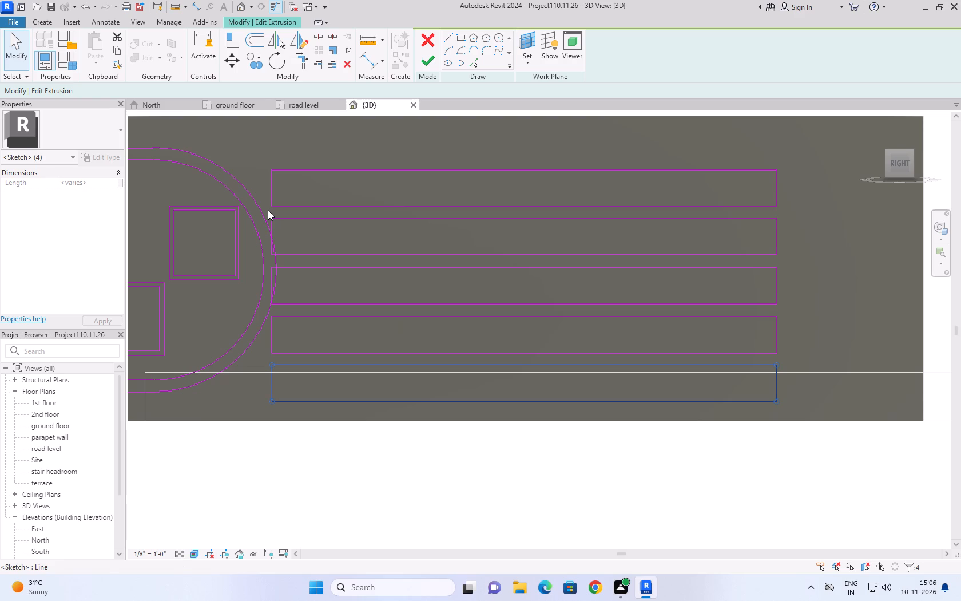
left_click(296, 221, "ctrl")
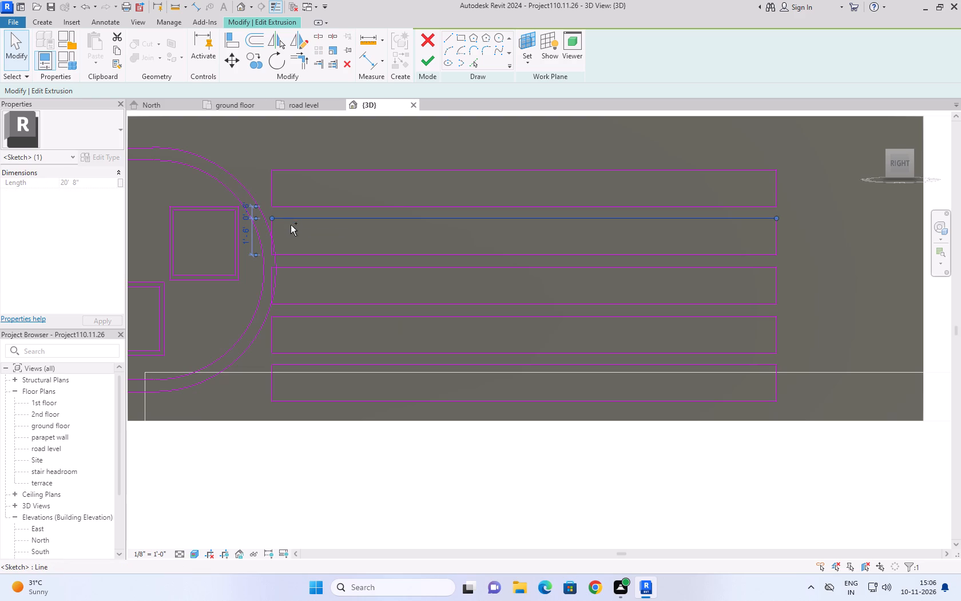
left_click(275, 229, "ctrl")
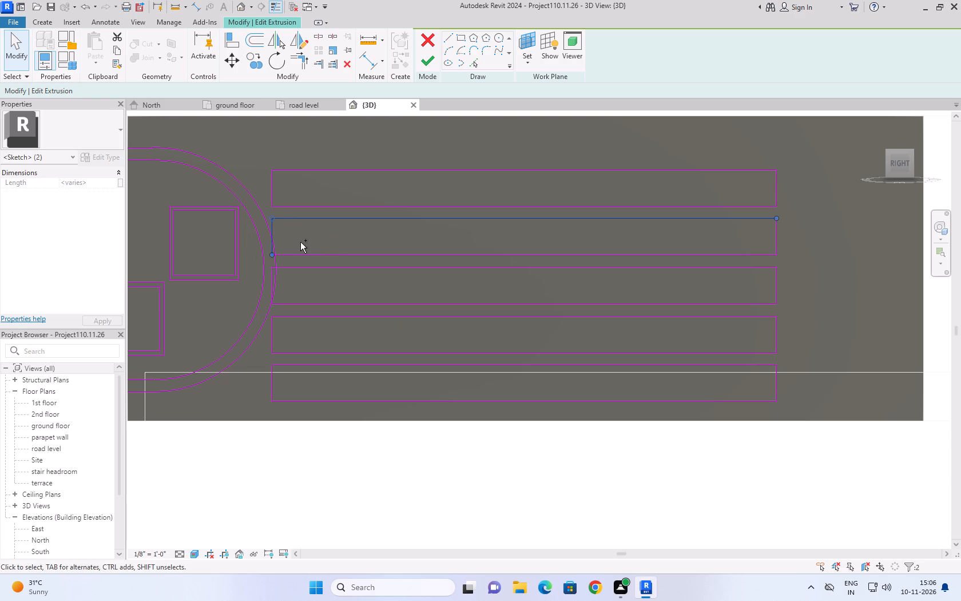
left_click(330, 254, "ctrl")
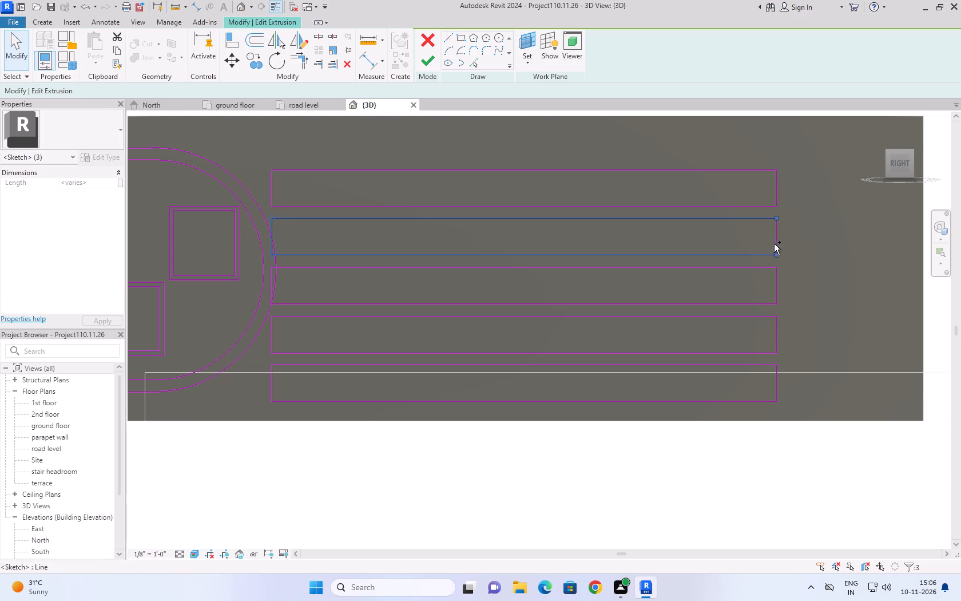
left_click(779, 236, "ctrl")
key("Right")
key("Right")
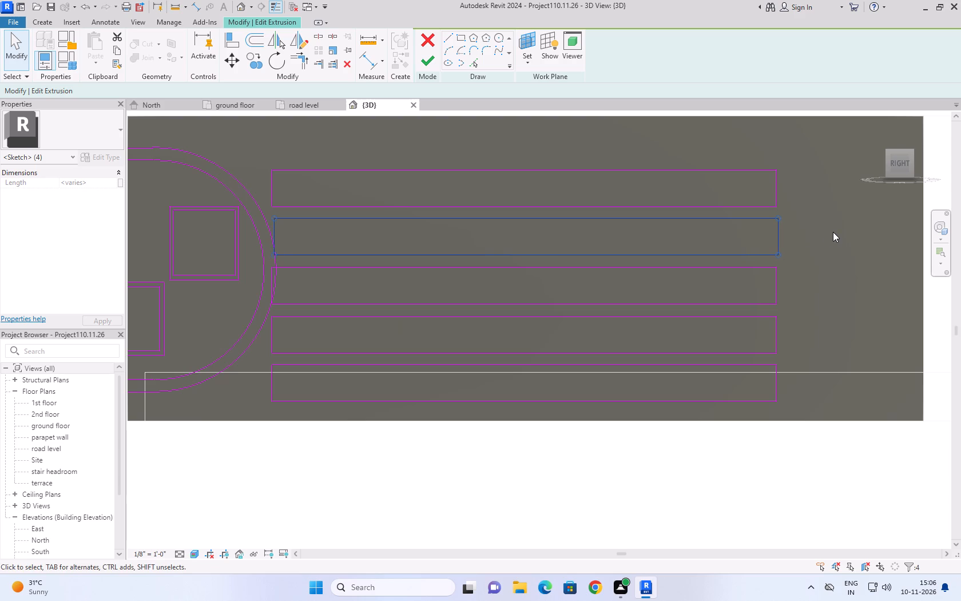
key("Right")
key("Right")
key("Right")
key("Right")
key("Right")
key("Right")
key("Right")
key("Right")
key("Right")
key("Right")
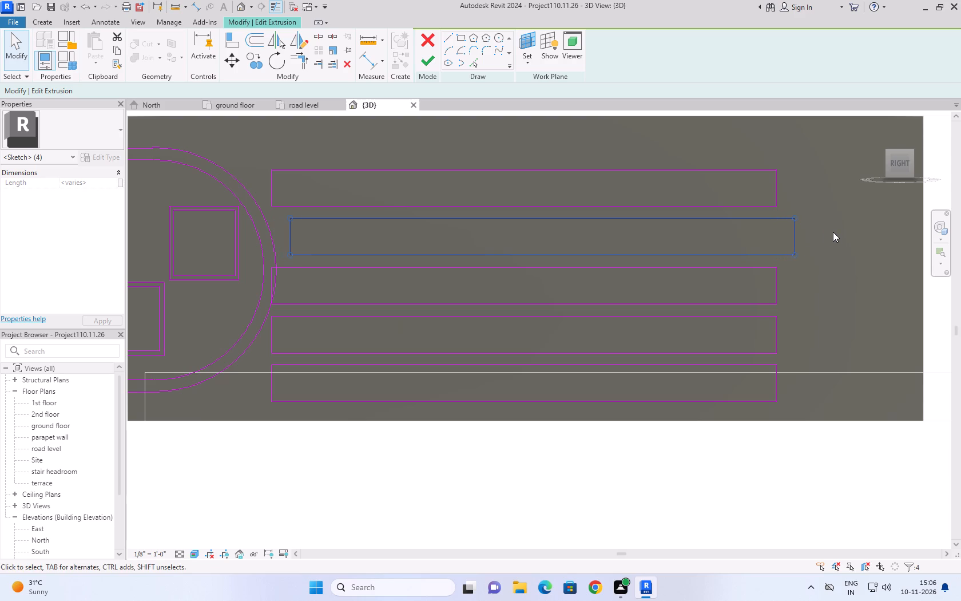
key("Right")
key("Right")
key("Right")
key("Right")
key("Right")
key("Right")
key("Right")
key("Right")
key("Right")
key("Right")
key("Right")
key("Right")
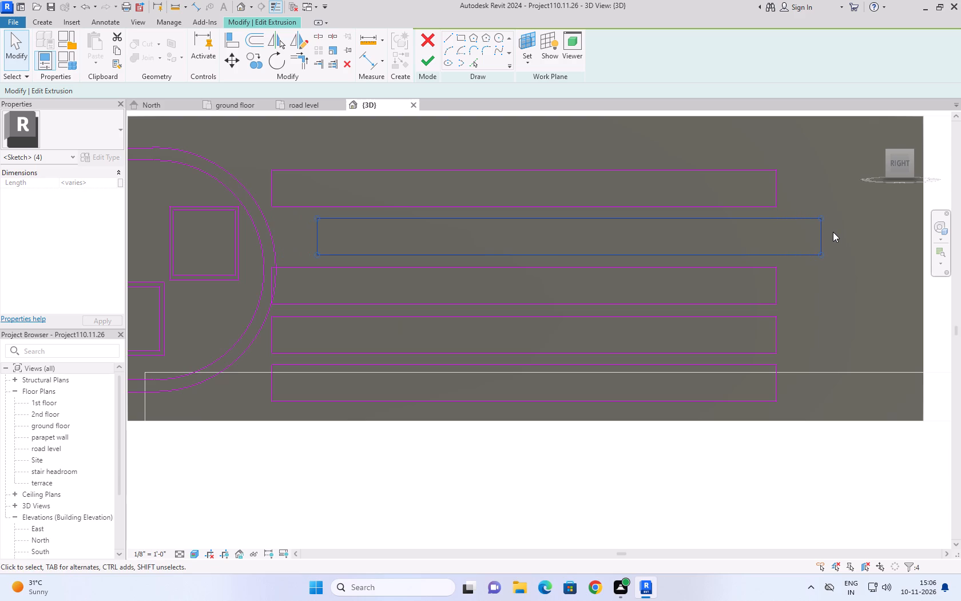
key("Right")
key("Right")
key("Right")
key("Right")
key("Right")
key("Right")
key("Right")
key("Right")
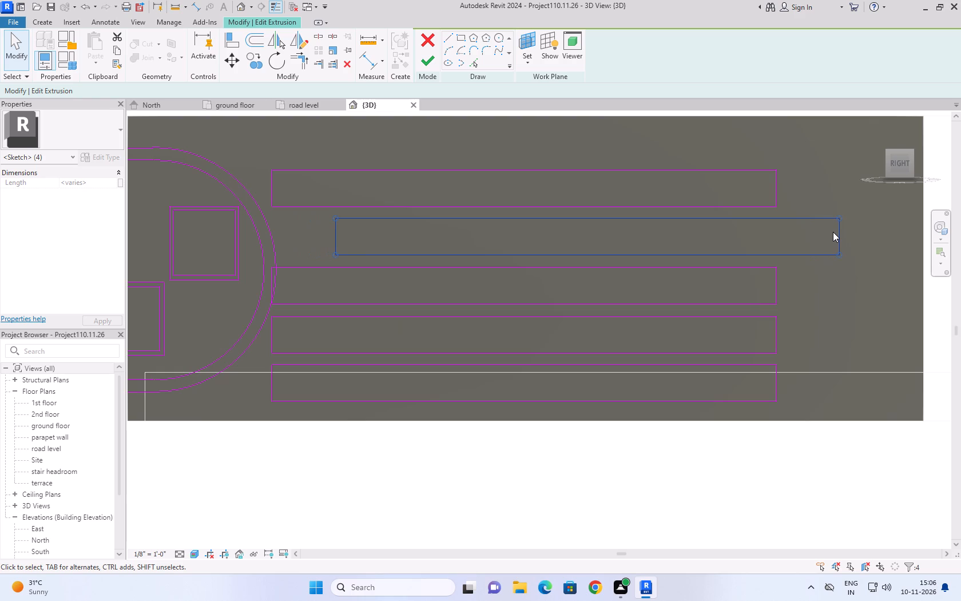
key("Right")
key("Right")
key("Right")
key("Right")
key("Right")
key("Right")
key("Right")
key("Right")
key("Right")
key("Right")
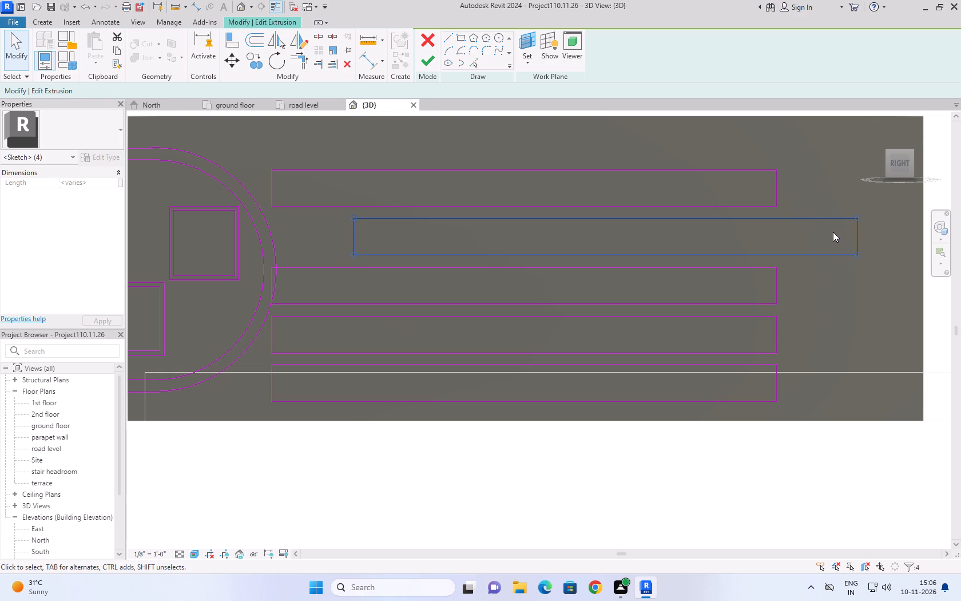
key("Right")
key("Right")
scroll(804, 275, "down", 3)
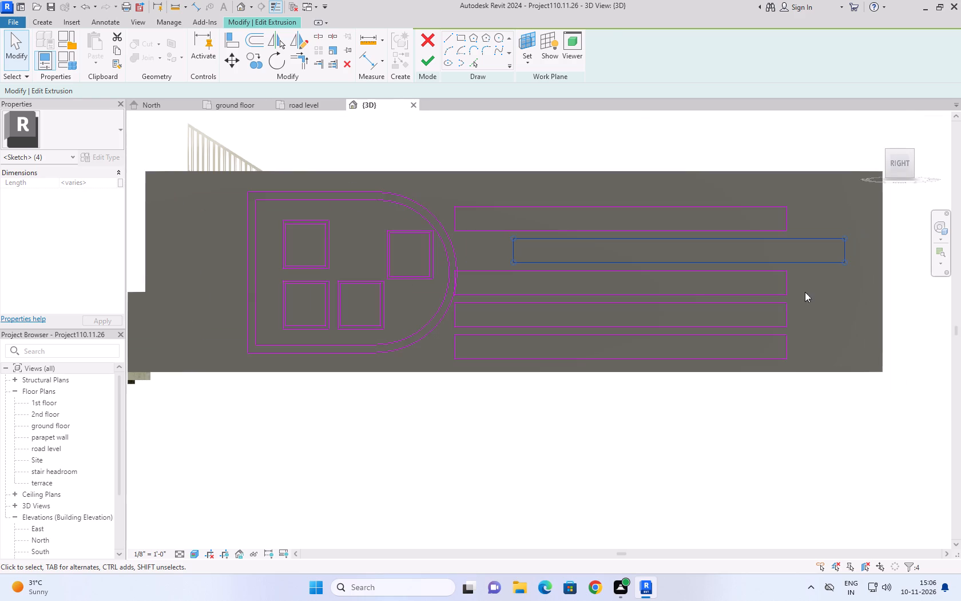
left_click(778, 444)
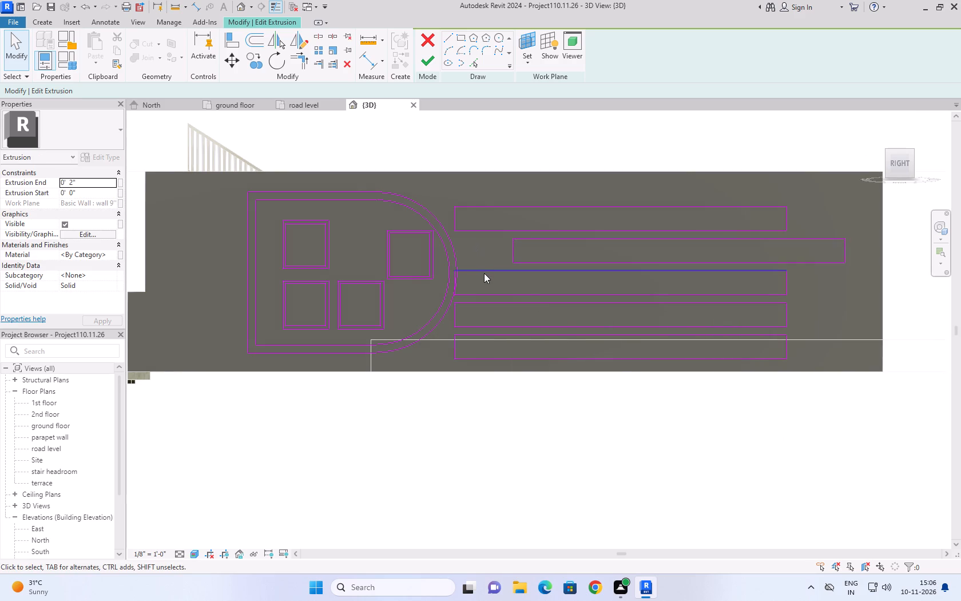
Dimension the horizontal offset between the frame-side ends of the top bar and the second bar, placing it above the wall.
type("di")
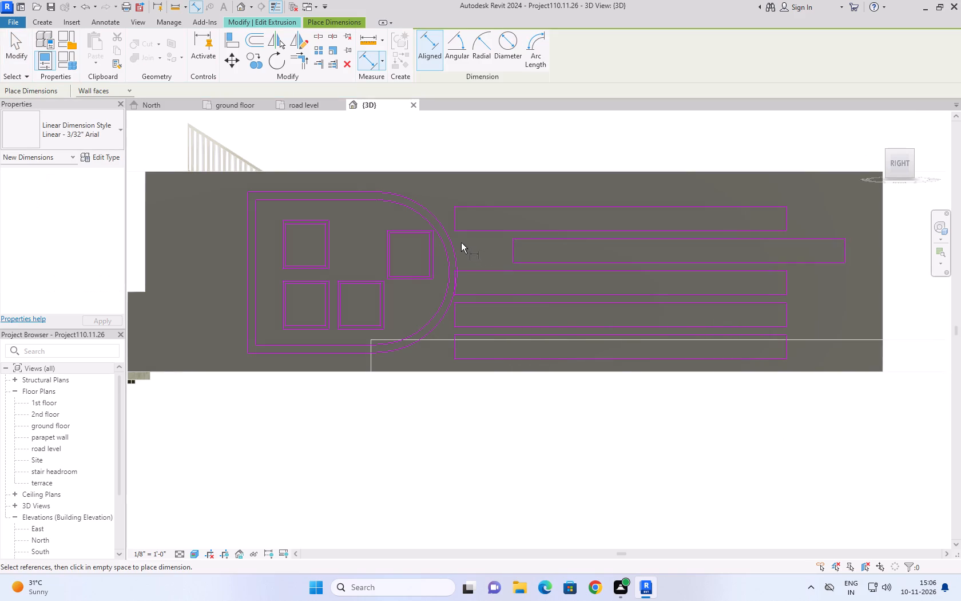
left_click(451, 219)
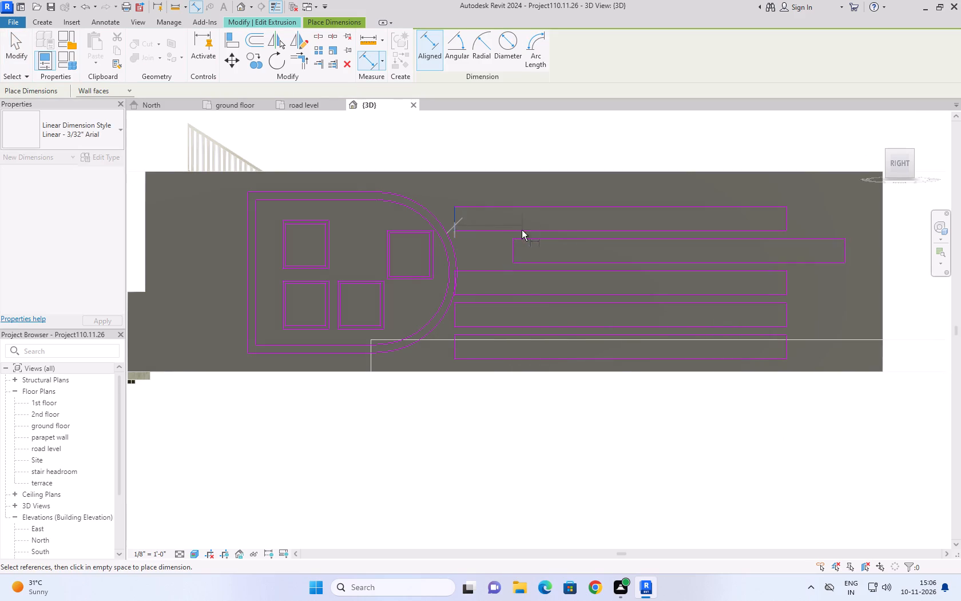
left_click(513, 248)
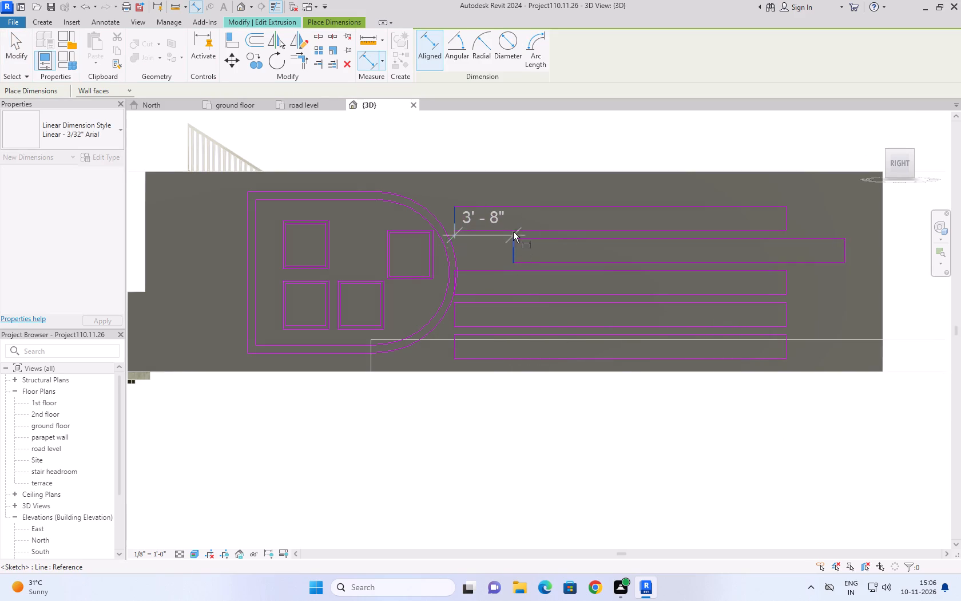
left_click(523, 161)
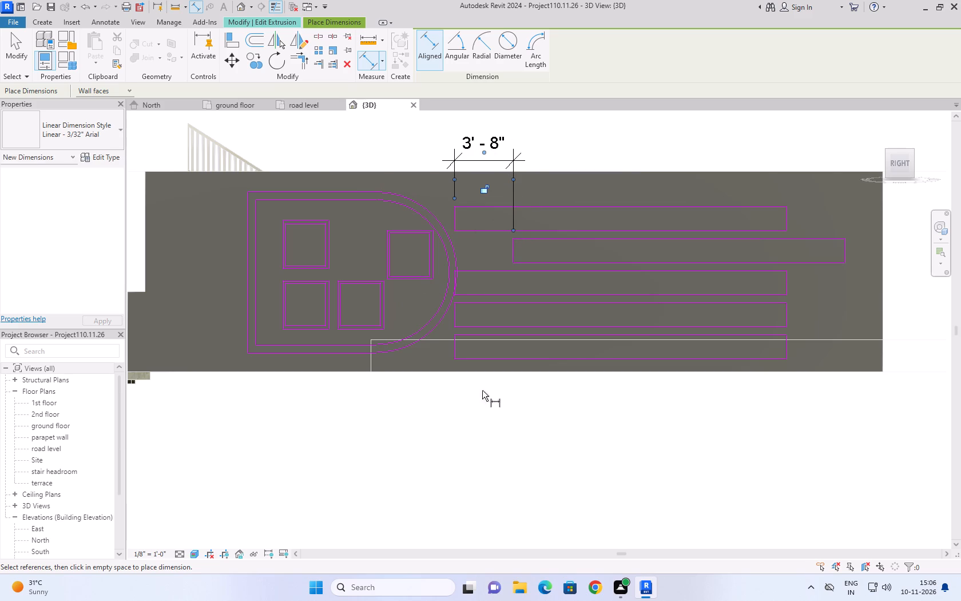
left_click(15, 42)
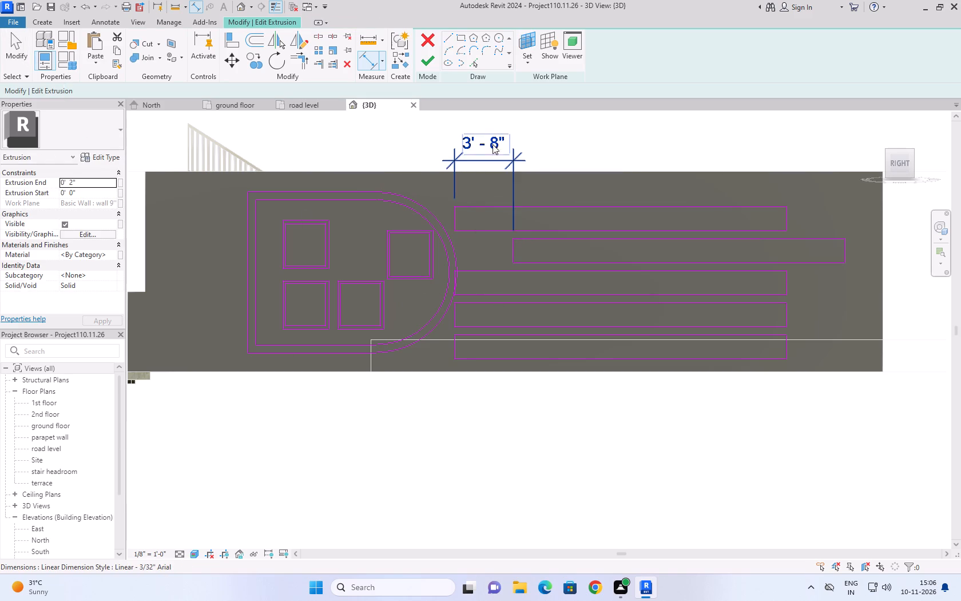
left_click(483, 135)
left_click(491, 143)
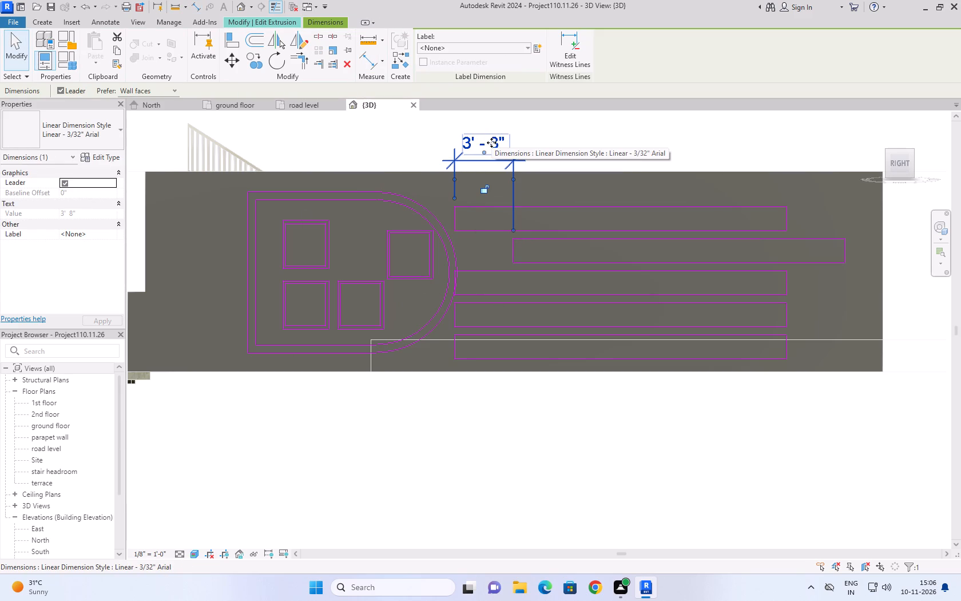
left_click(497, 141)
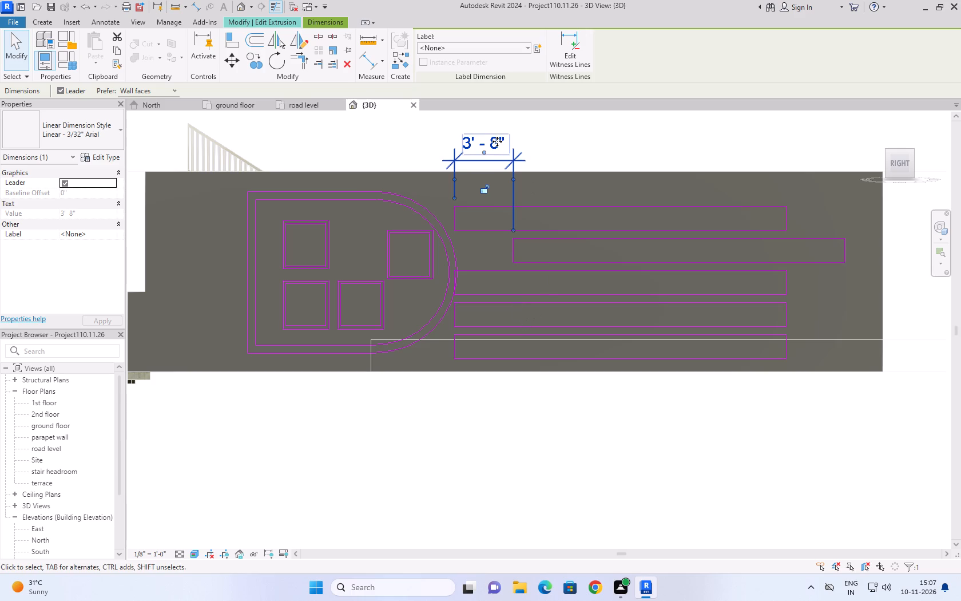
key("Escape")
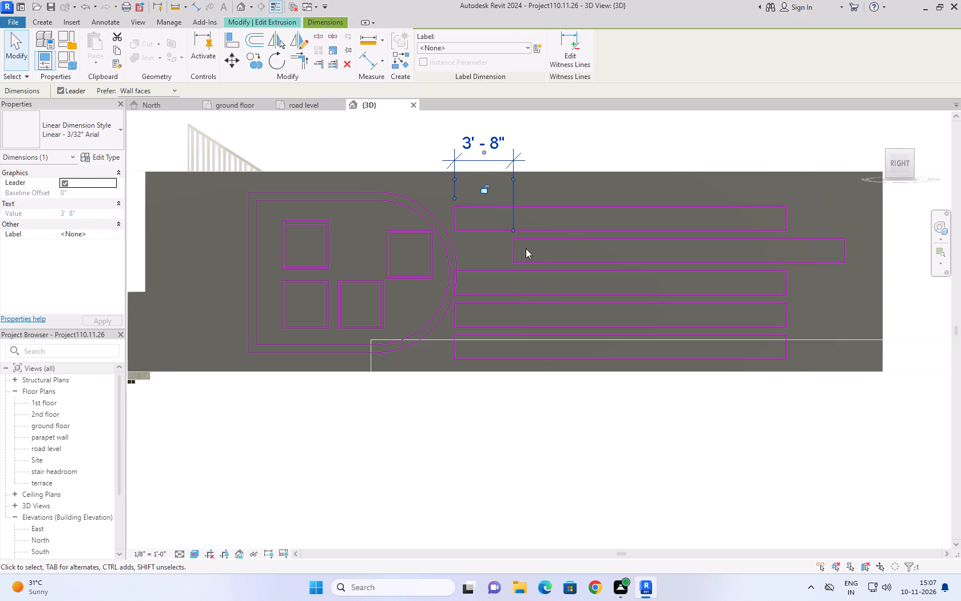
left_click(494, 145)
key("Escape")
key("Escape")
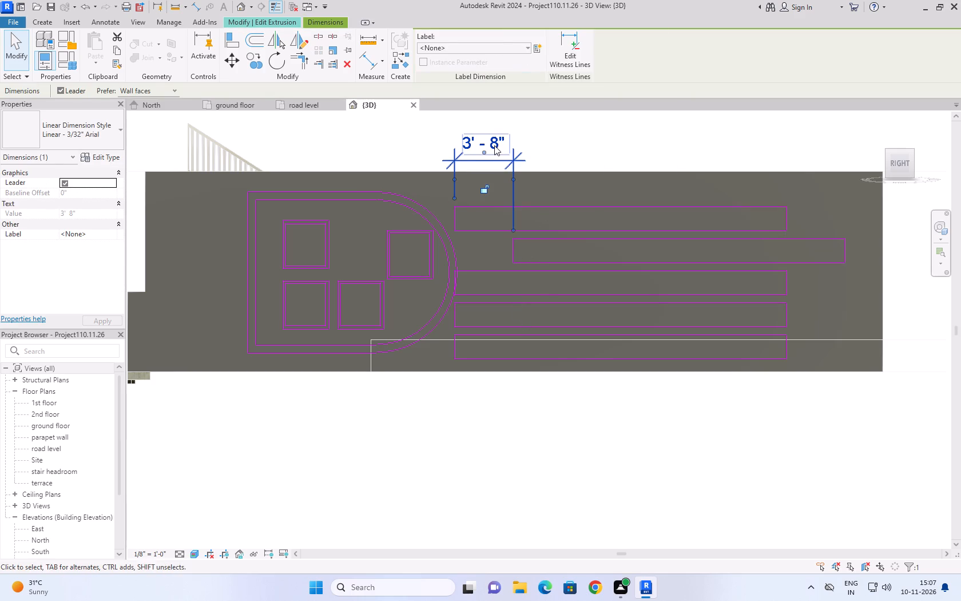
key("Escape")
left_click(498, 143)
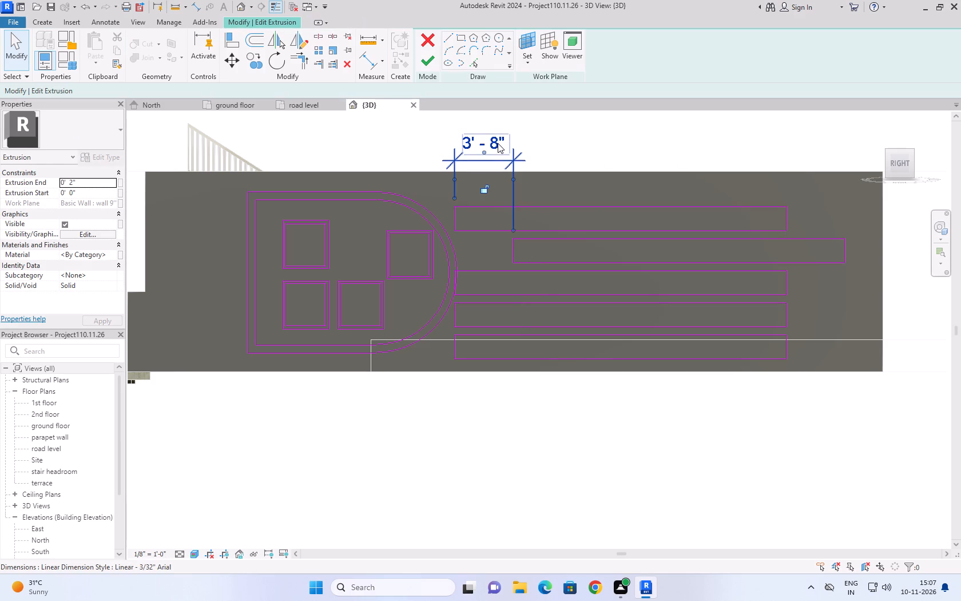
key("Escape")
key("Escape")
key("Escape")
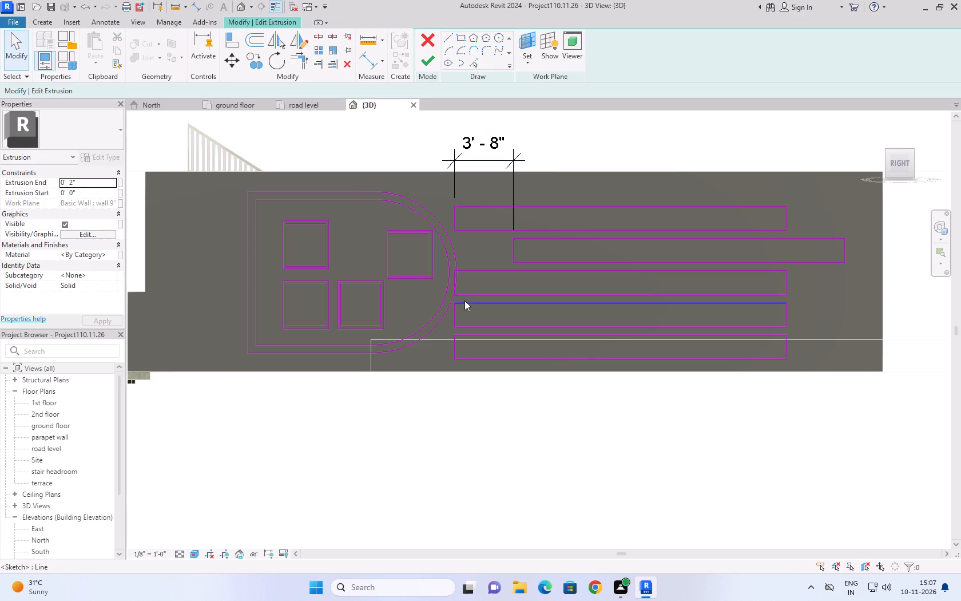
Nudge the third bar from the top slightly away from the D-shaped frame, keeping its height on the wall.
left_click(454, 284)
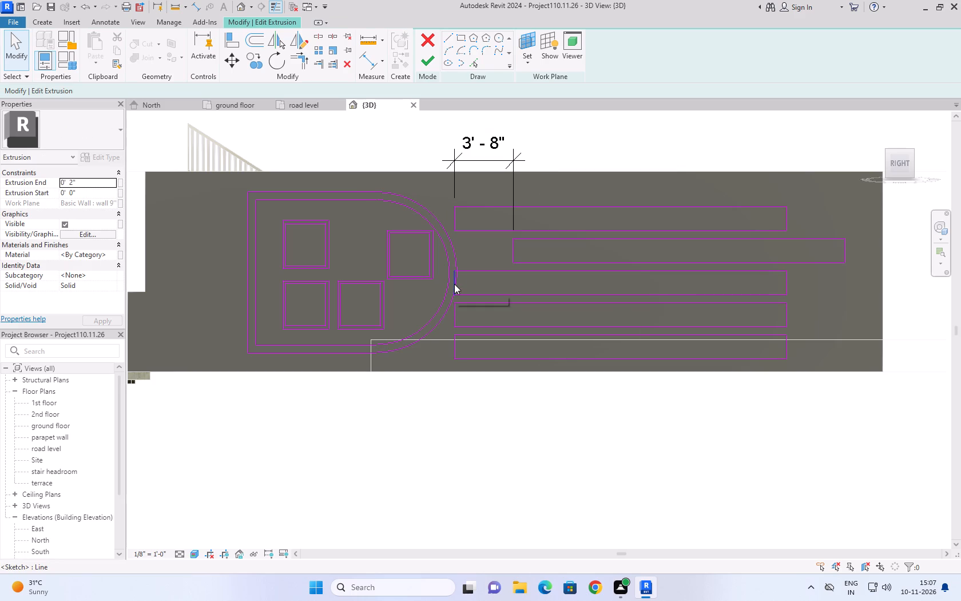
left_click(476, 269, "ctrl")
left_click(482, 292, "ctrl")
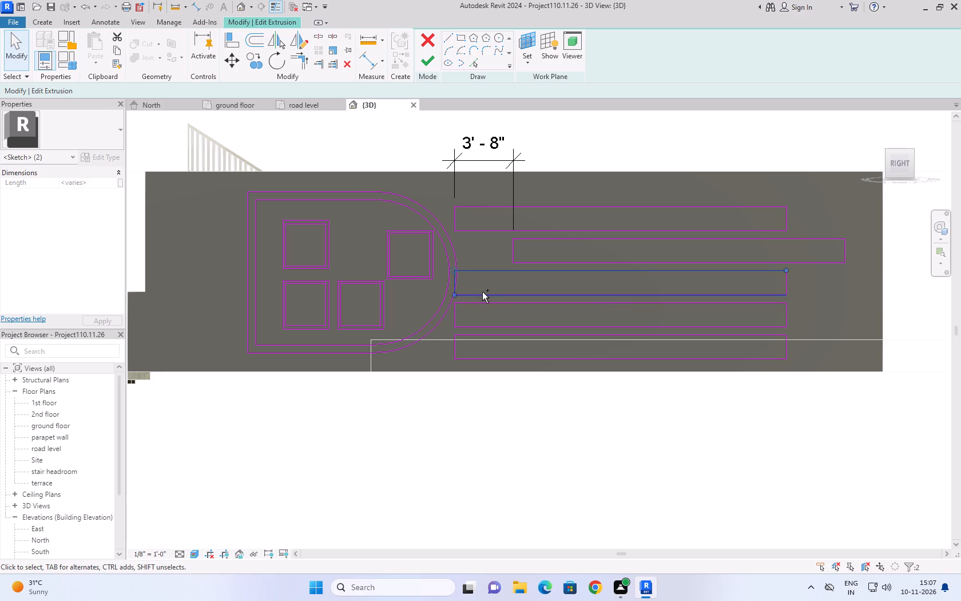
left_click(787, 279, "ctrl")
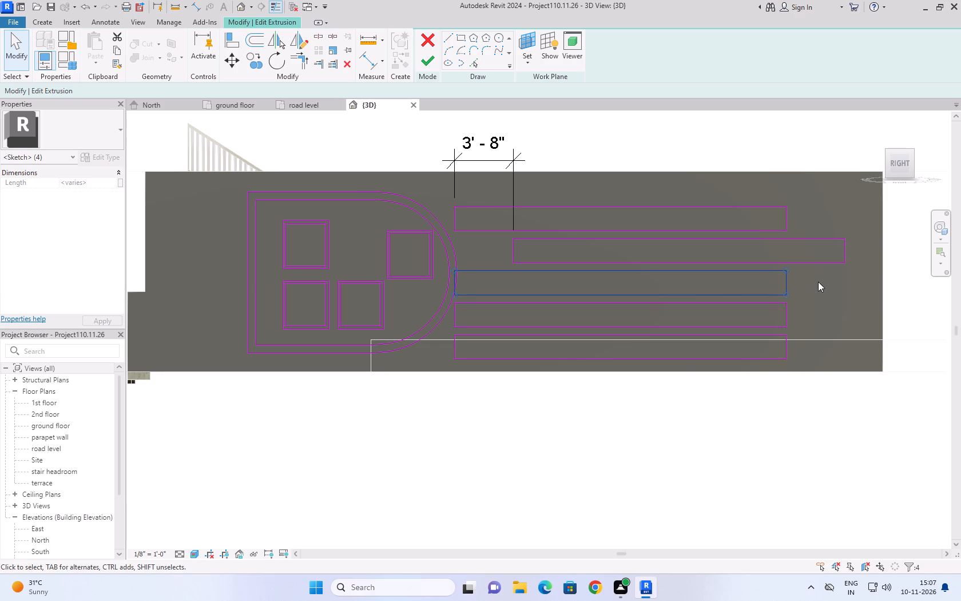
key("Right")
key("Right")
key("Right")
key("Right")
key("Right")
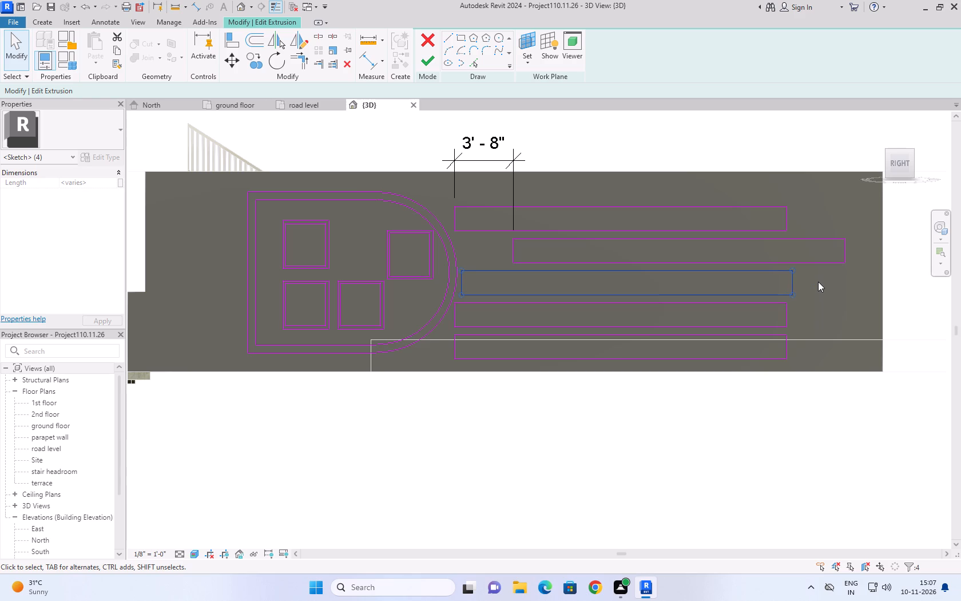
left_click(693, 503)
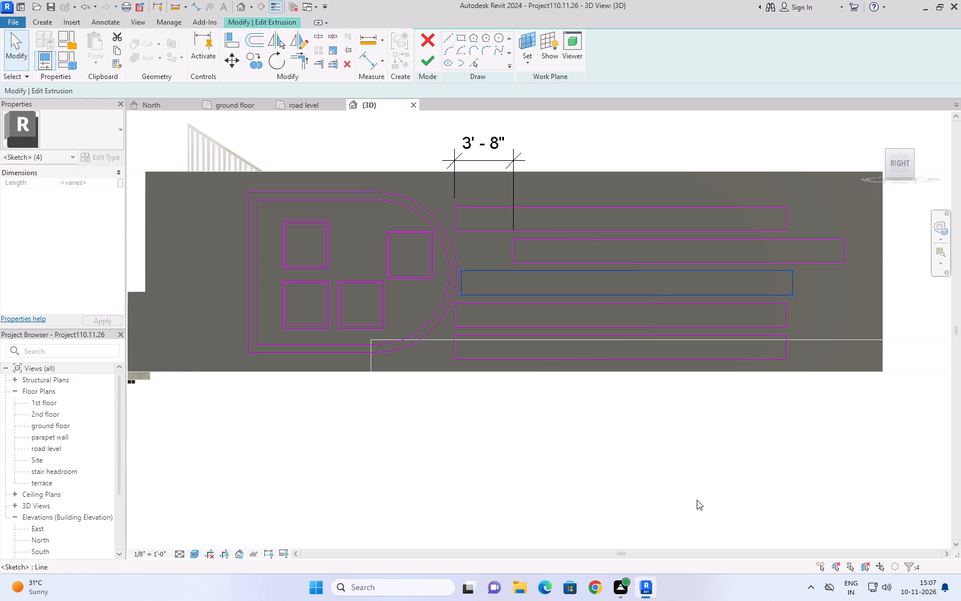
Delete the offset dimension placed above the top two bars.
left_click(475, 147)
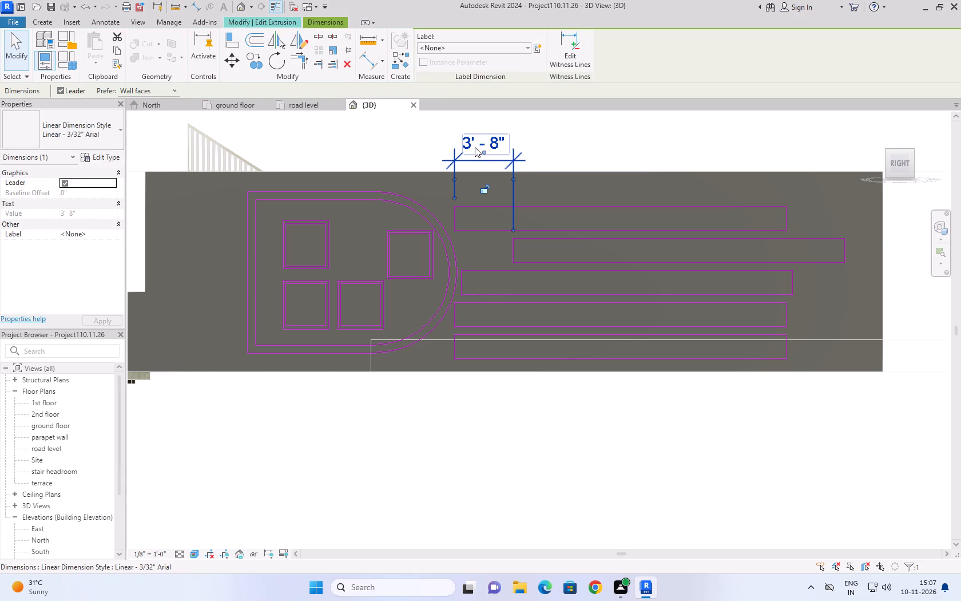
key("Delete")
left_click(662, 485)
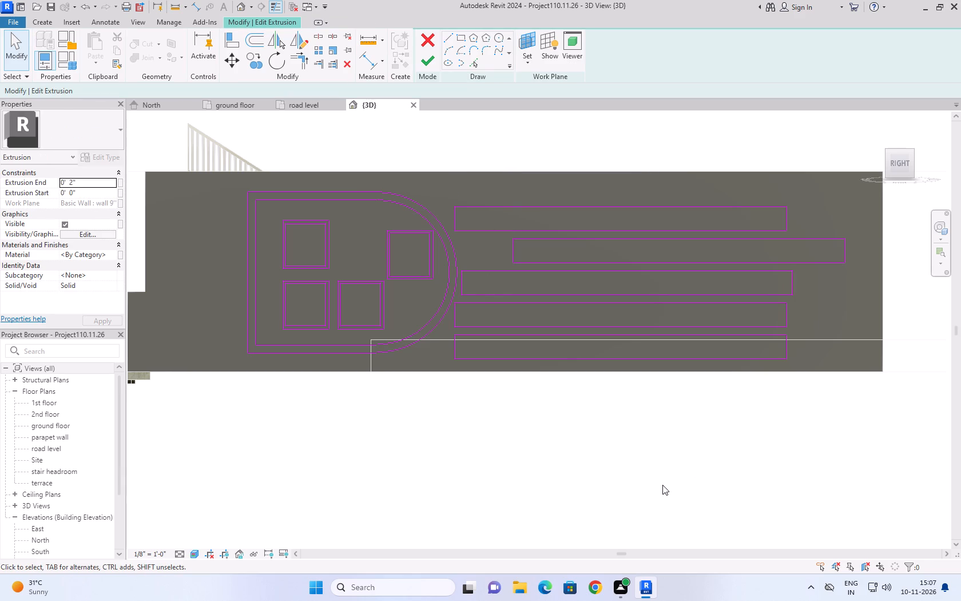
Align the top bar's frame-side end line with the frame-side end of the third bar from the top.
key("a")
key("l")
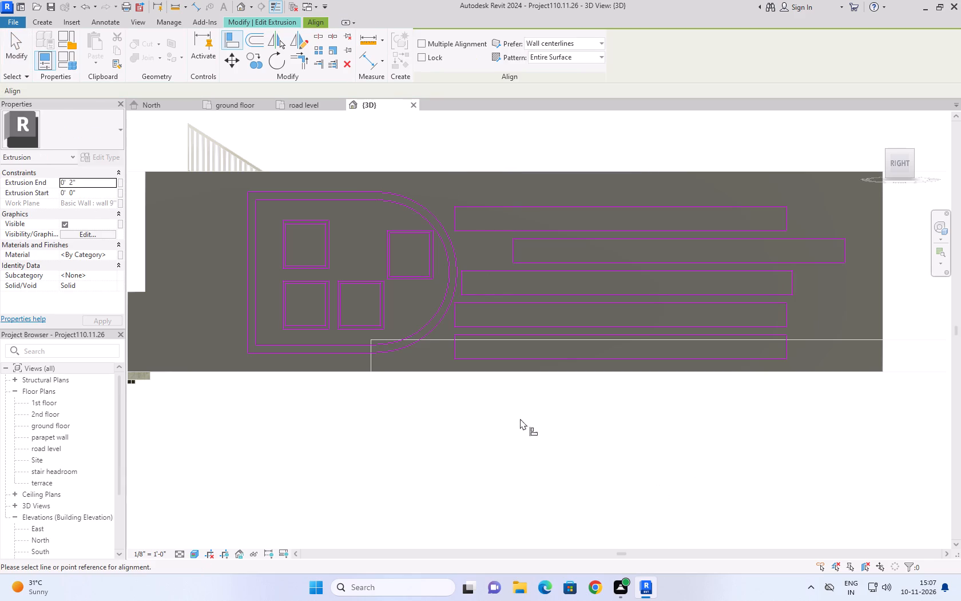
left_click(462, 283)
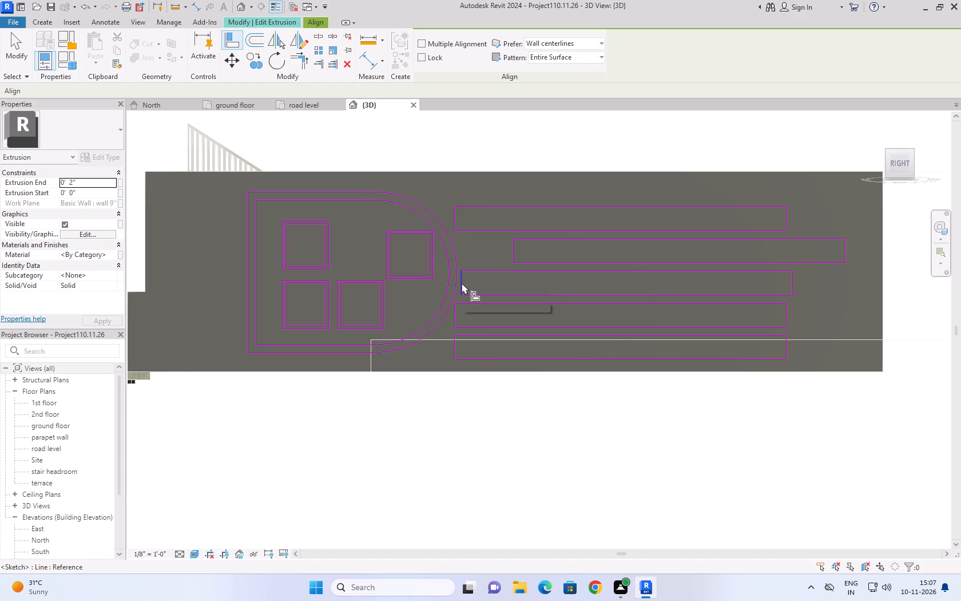
left_click(453, 219)
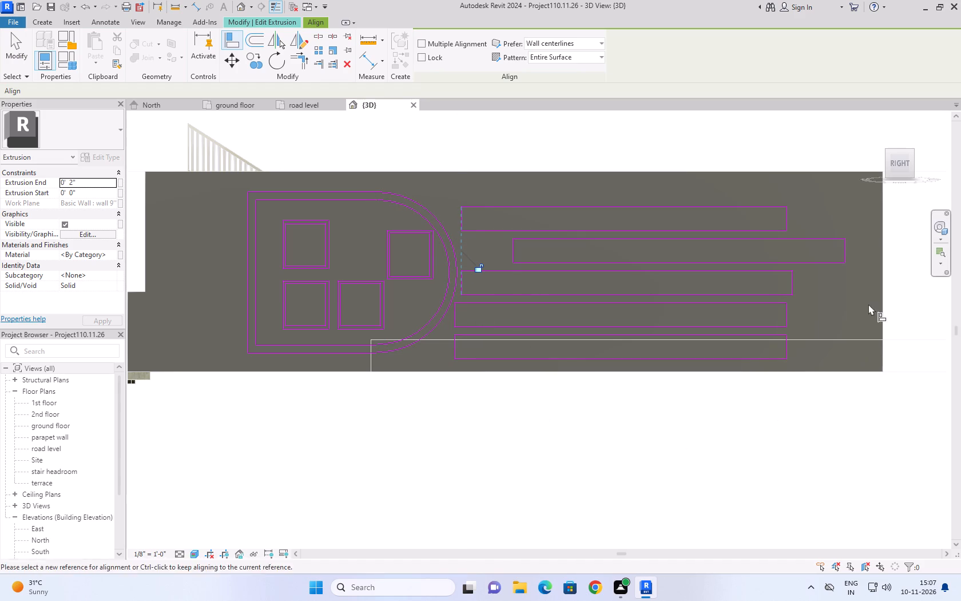
left_click(17, 53)
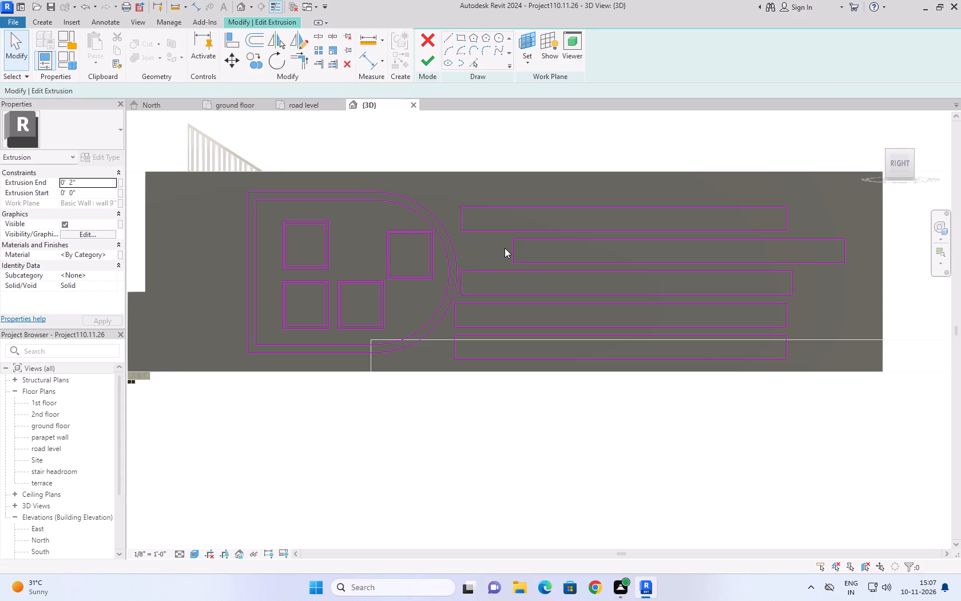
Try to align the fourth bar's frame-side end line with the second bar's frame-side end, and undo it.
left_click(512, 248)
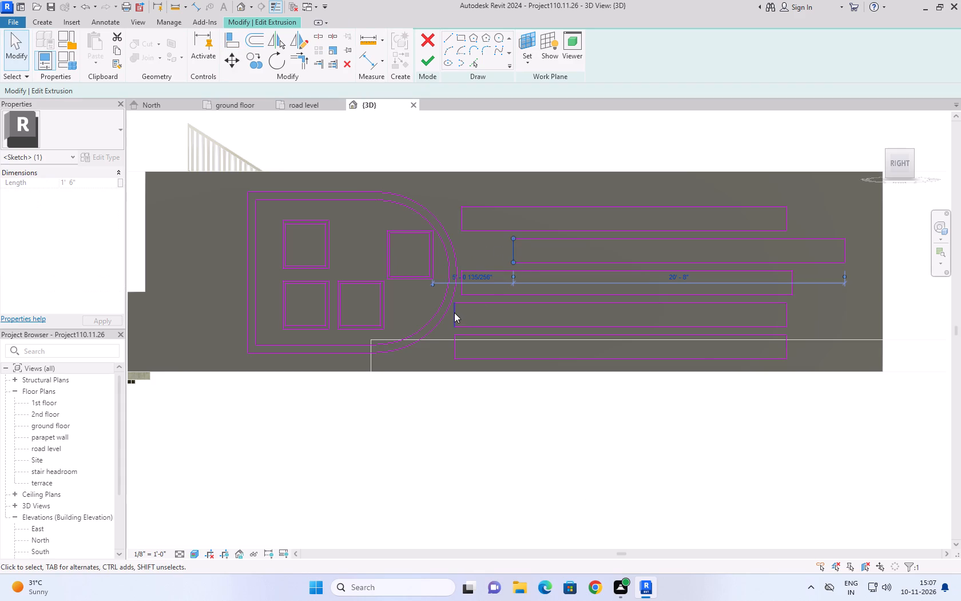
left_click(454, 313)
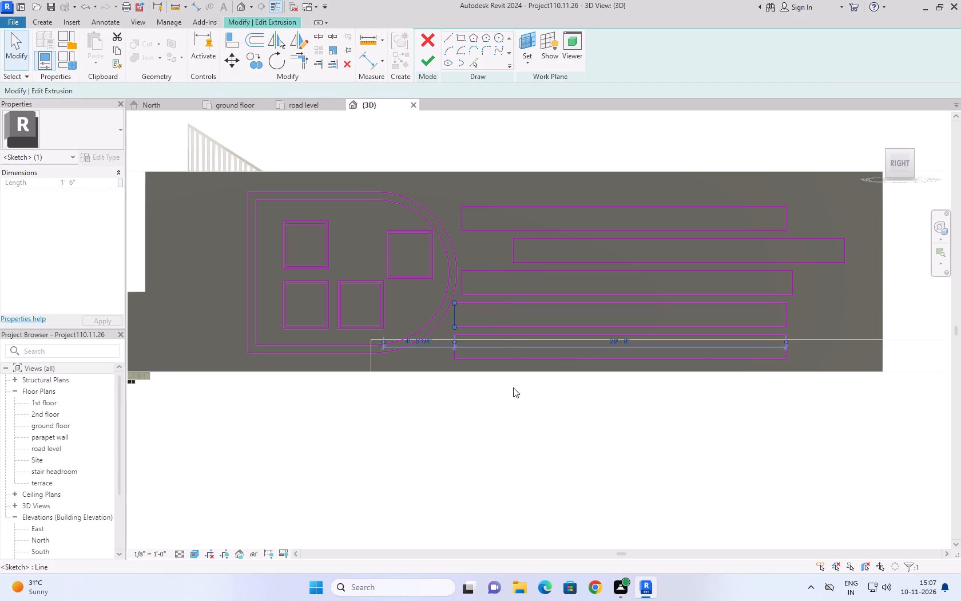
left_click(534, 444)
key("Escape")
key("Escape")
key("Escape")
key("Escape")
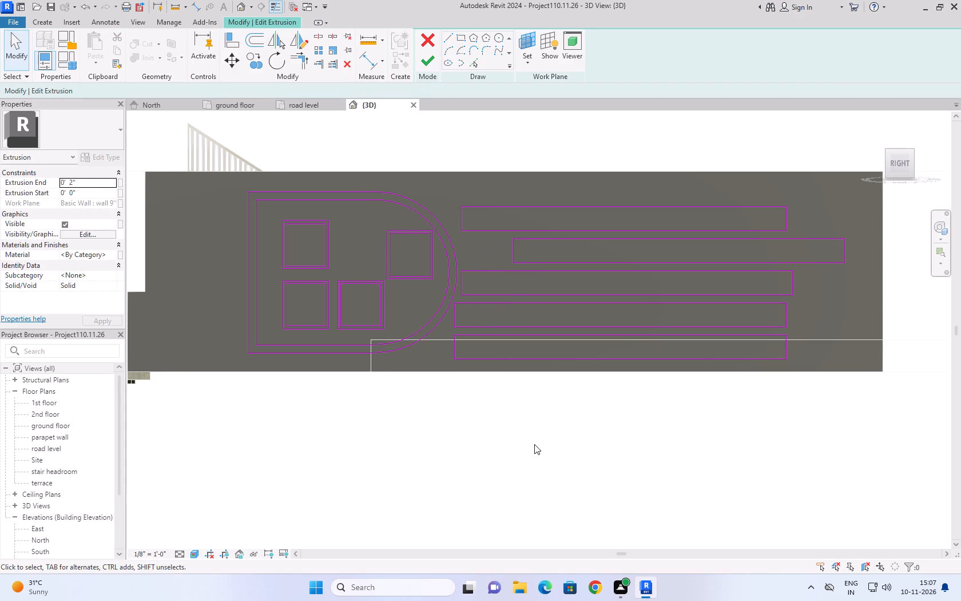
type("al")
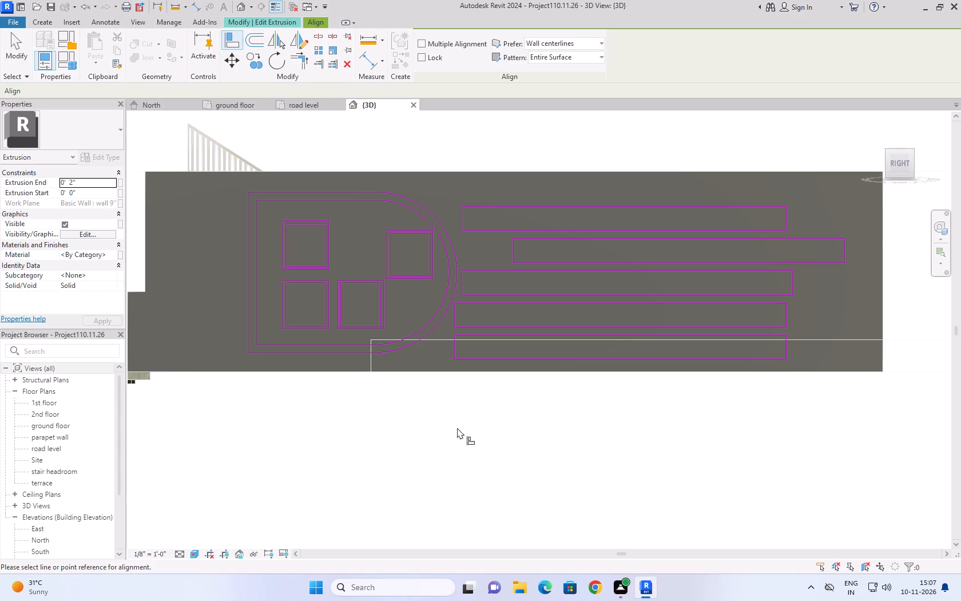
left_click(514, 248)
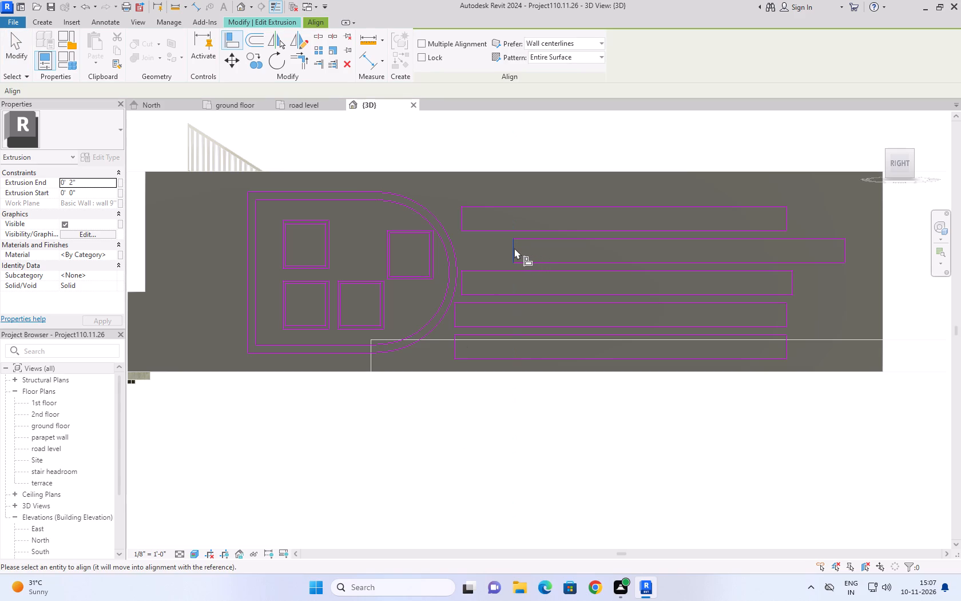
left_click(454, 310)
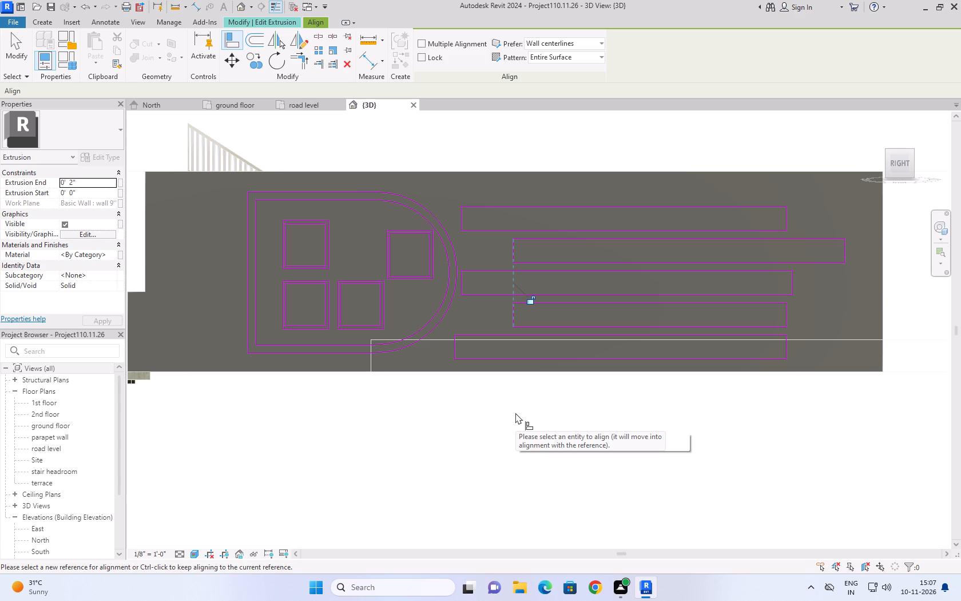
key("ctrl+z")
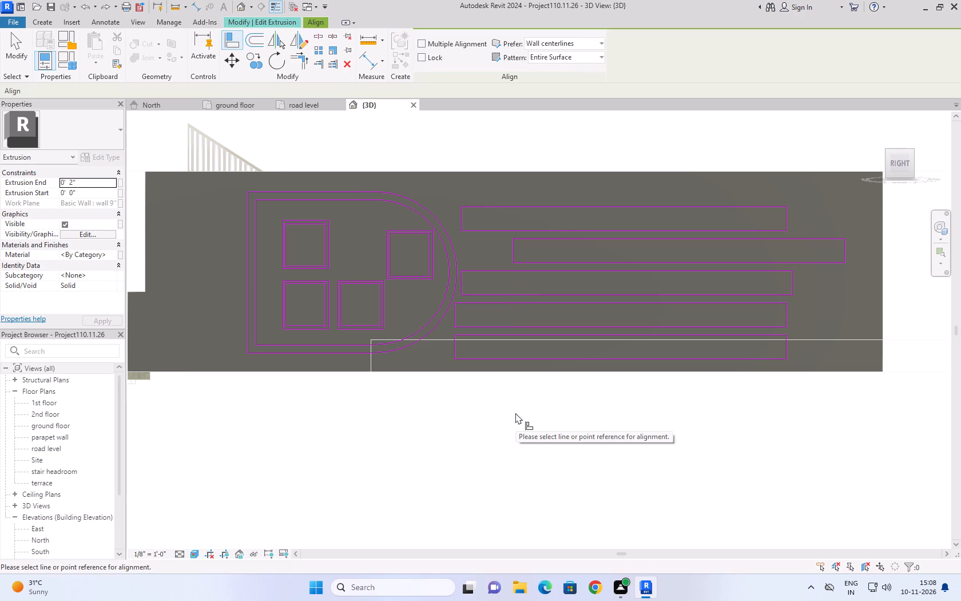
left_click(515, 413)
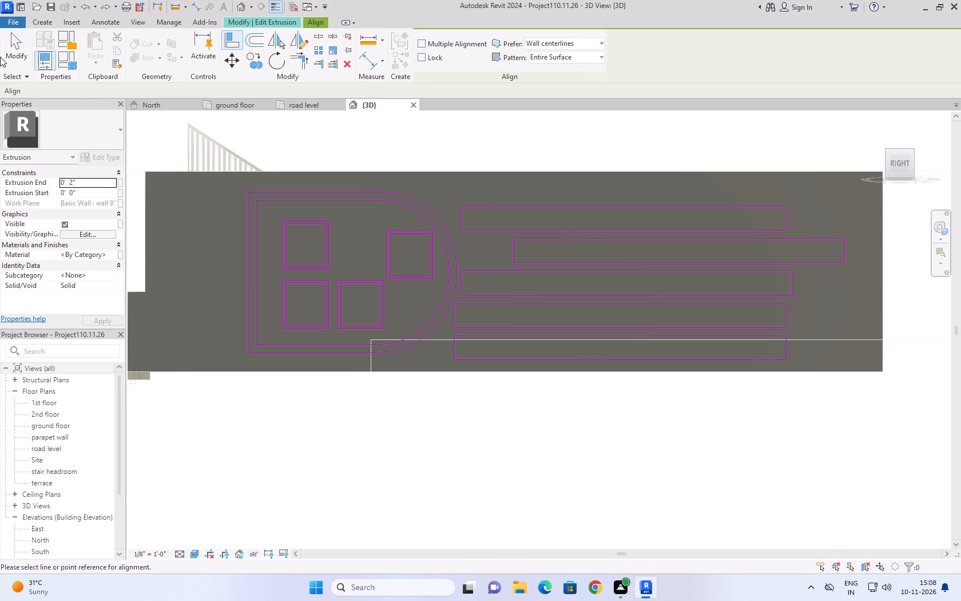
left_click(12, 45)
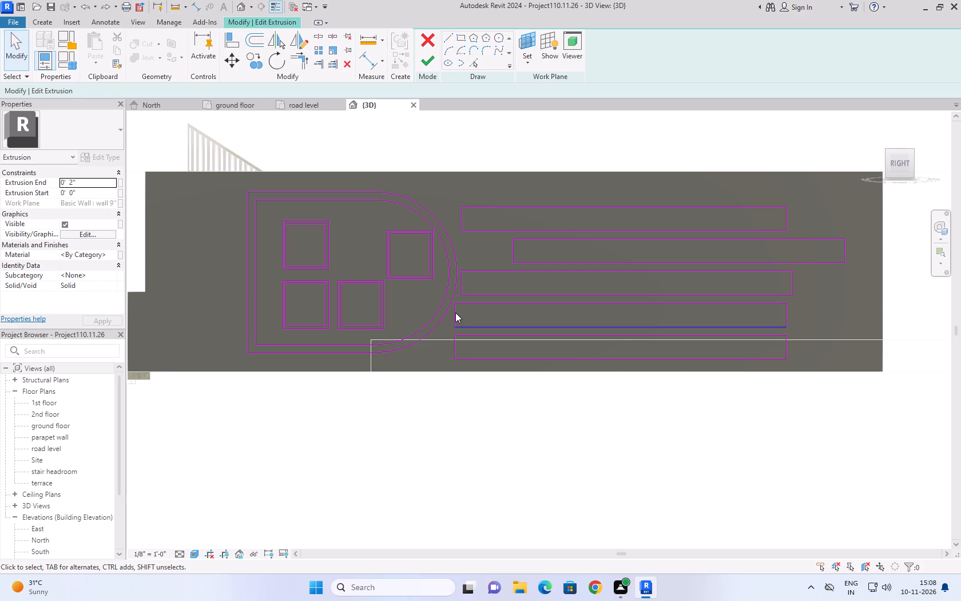
Shift the whole fourth bar from the top horizontally away from the D-shaped frame until its ends line up with the second bar's.
left_click(455, 313)
left_click(478, 395)
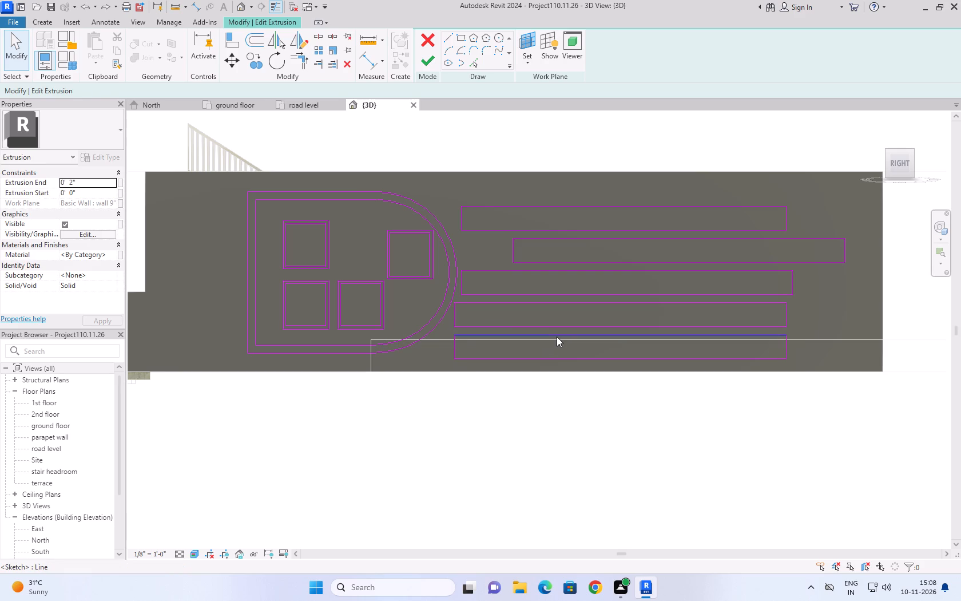
left_click(454, 314)
left_click(467, 306, "ctrl")
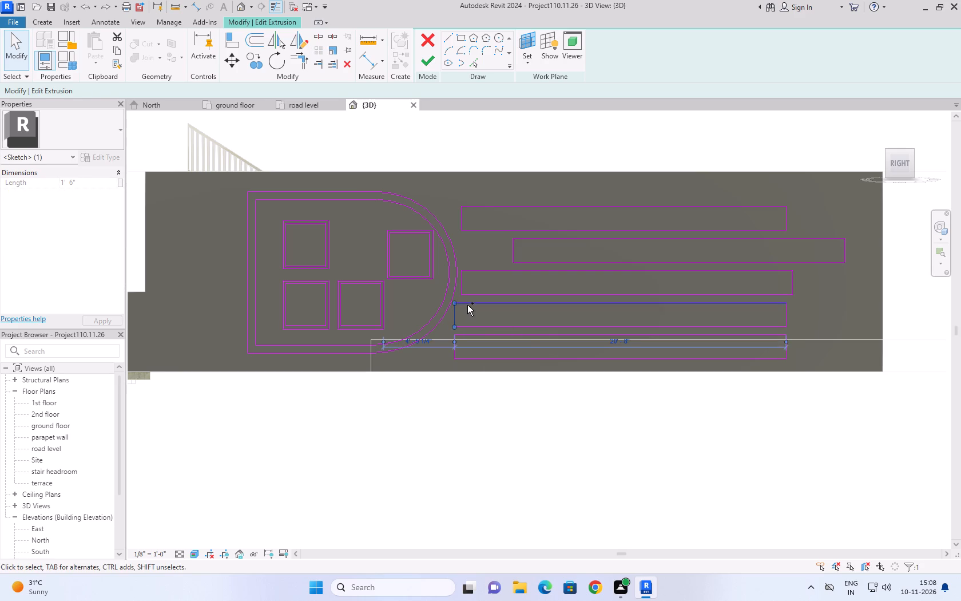
left_click(483, 328, "ctrl")
left_click(787, 310, "ctrl")
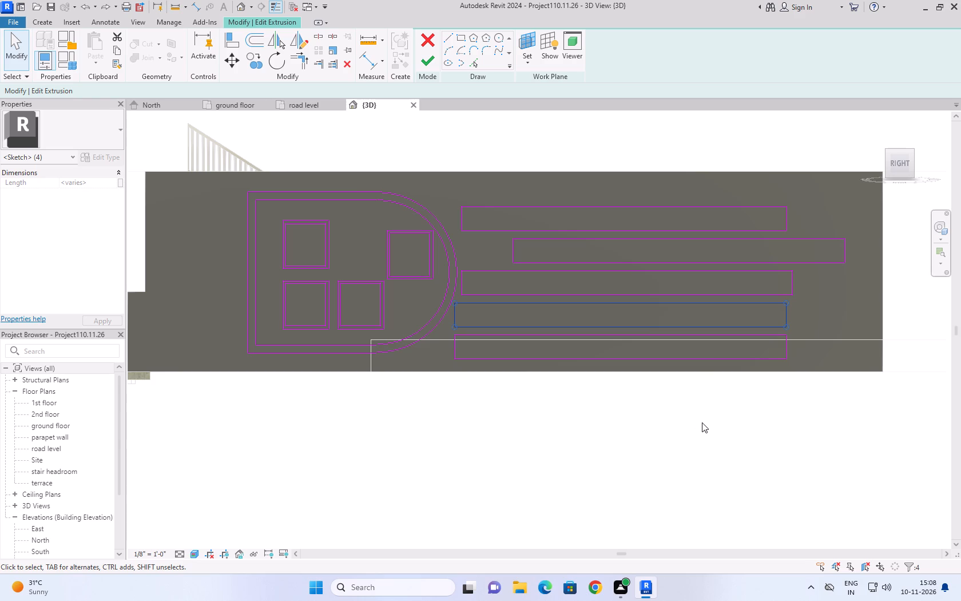
key("Right")
key("Right")
key("Right")
key("Right")
key("Right")
key("Right")
key("Right")
key("Right")
key("Right")
key("Right")
key("Right")
key("Right")
key("Right")
key("Right")
key("Right")
key("Right")
key("Right")
key("Right")
key("Right")
key("Right")
key("Right")
key("Right")
key("Right")
key("Right")
key("Right")
key("Right")
key("Right")
key("Right")
key("Right")
key("Right")
key("Right")
key("Right")
key("Right")
key("Right")
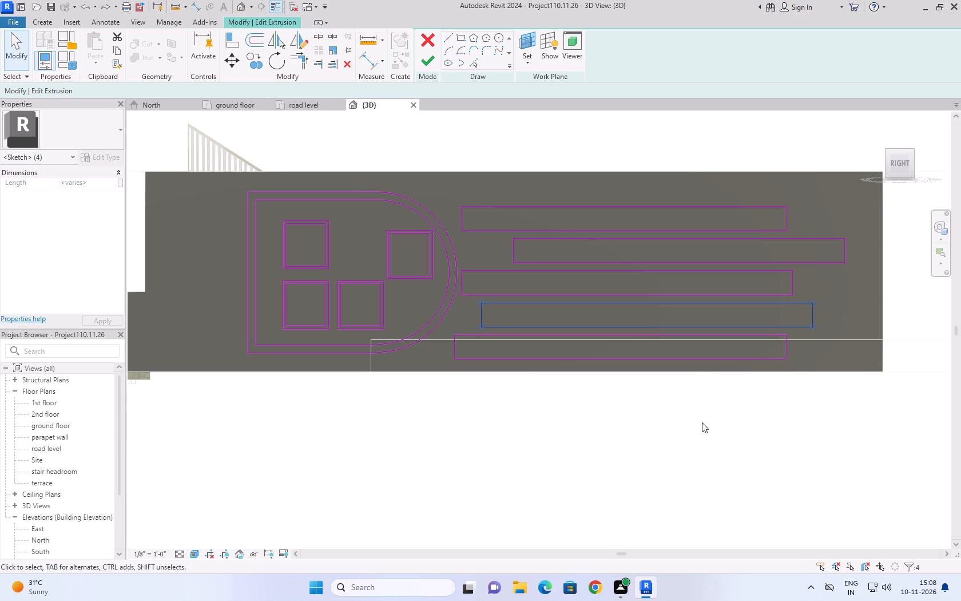
key("Right")
key("Right")
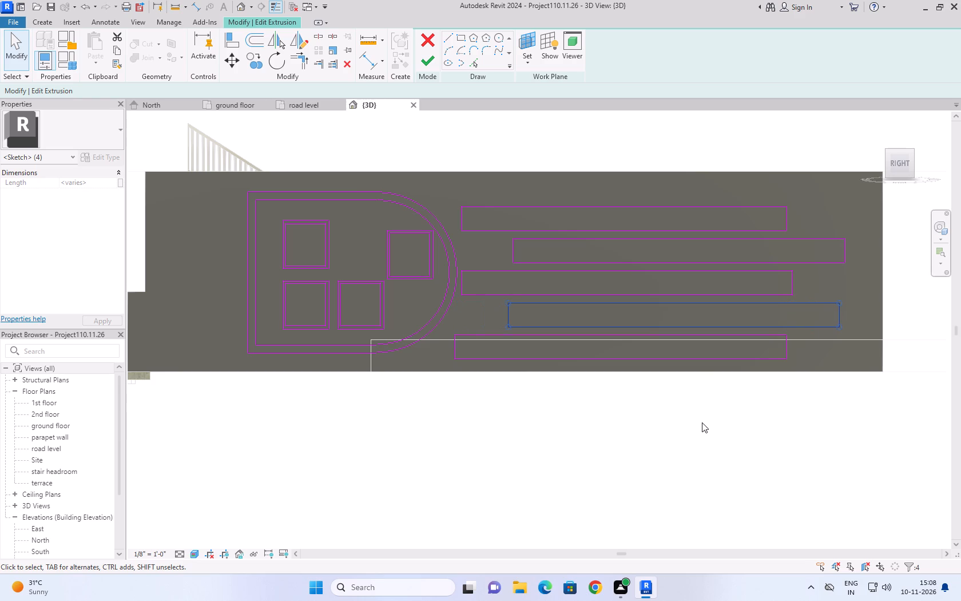
key("Right")
key("Right")
key("Right")
key("Right")
key("Left")
left_click(607, 411)
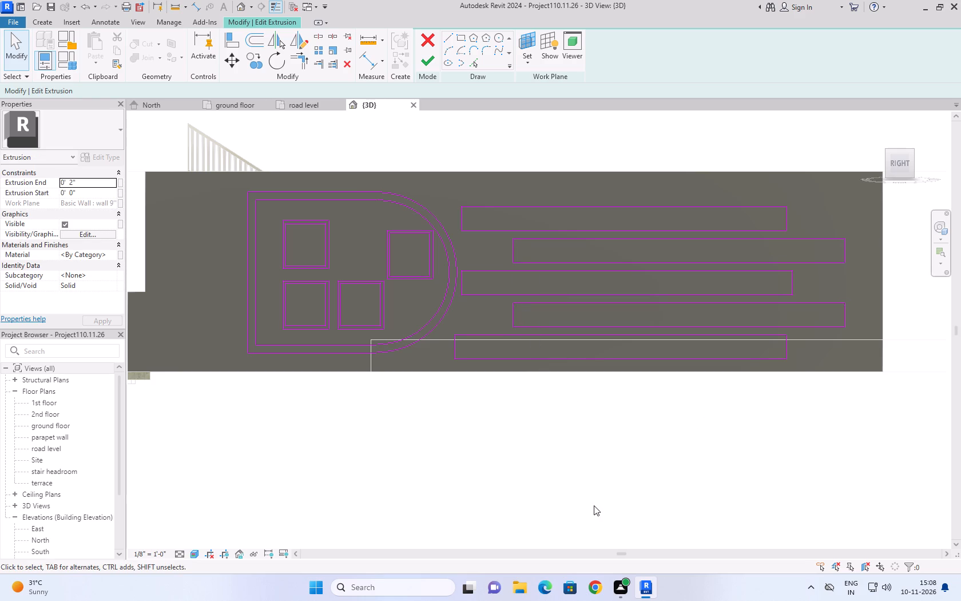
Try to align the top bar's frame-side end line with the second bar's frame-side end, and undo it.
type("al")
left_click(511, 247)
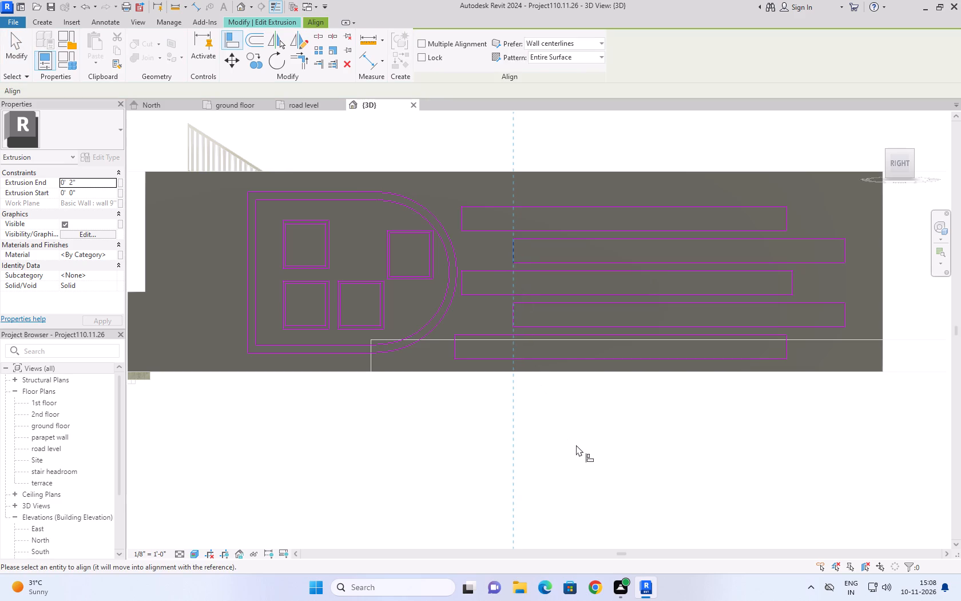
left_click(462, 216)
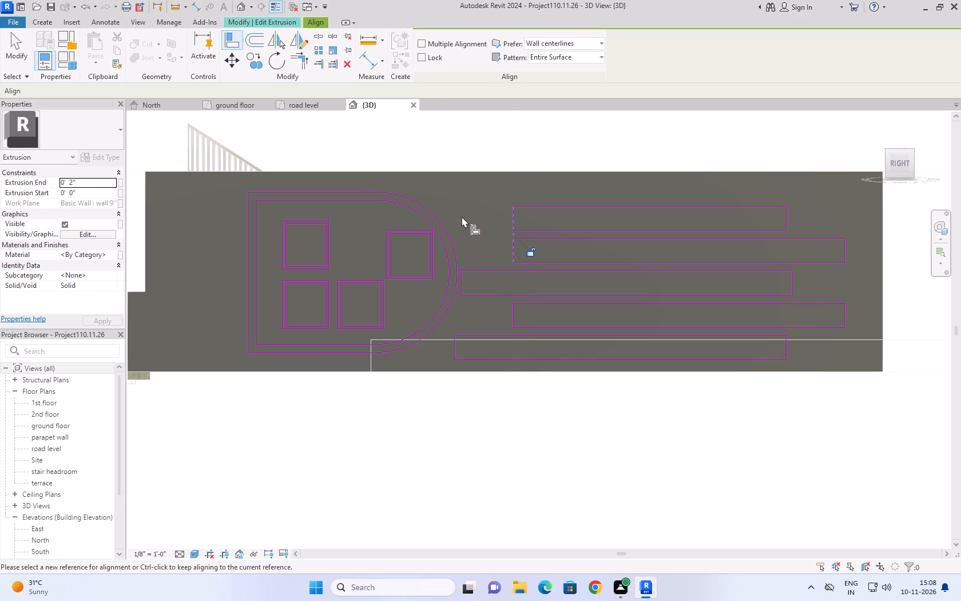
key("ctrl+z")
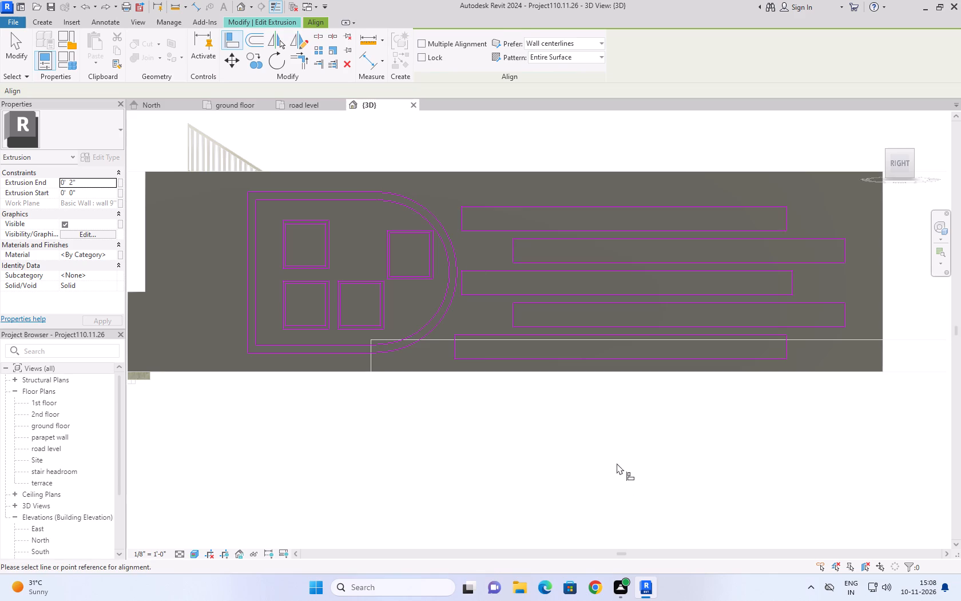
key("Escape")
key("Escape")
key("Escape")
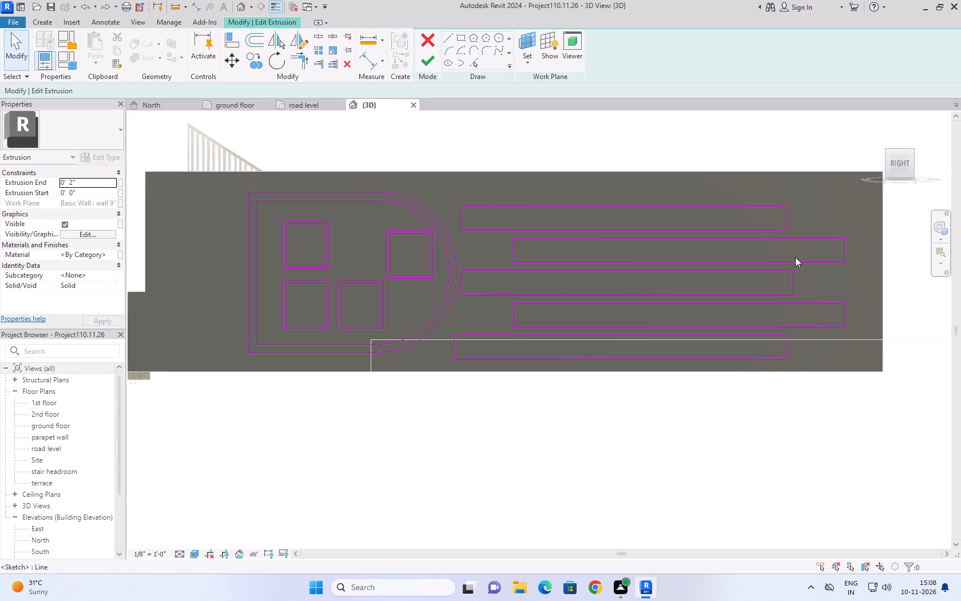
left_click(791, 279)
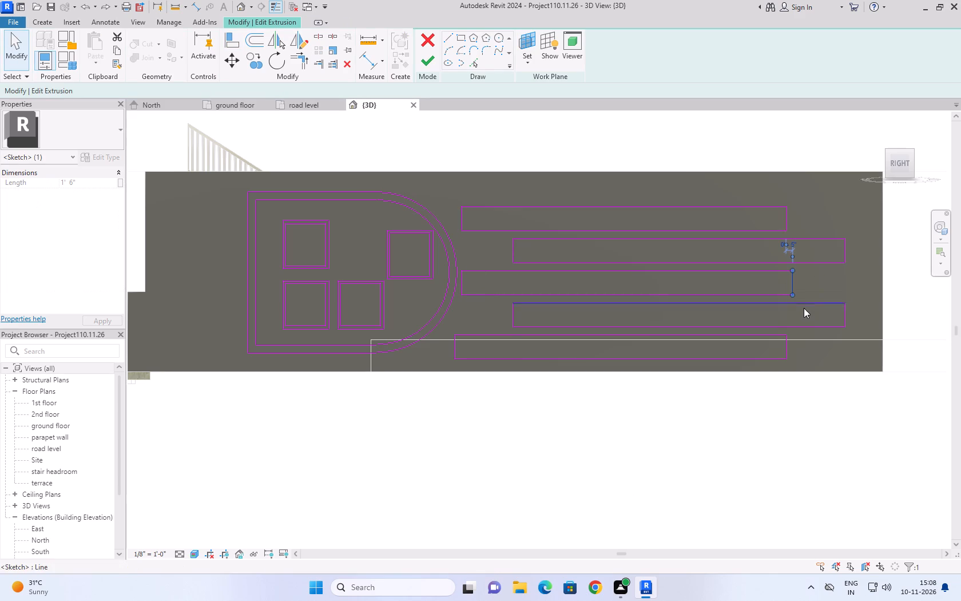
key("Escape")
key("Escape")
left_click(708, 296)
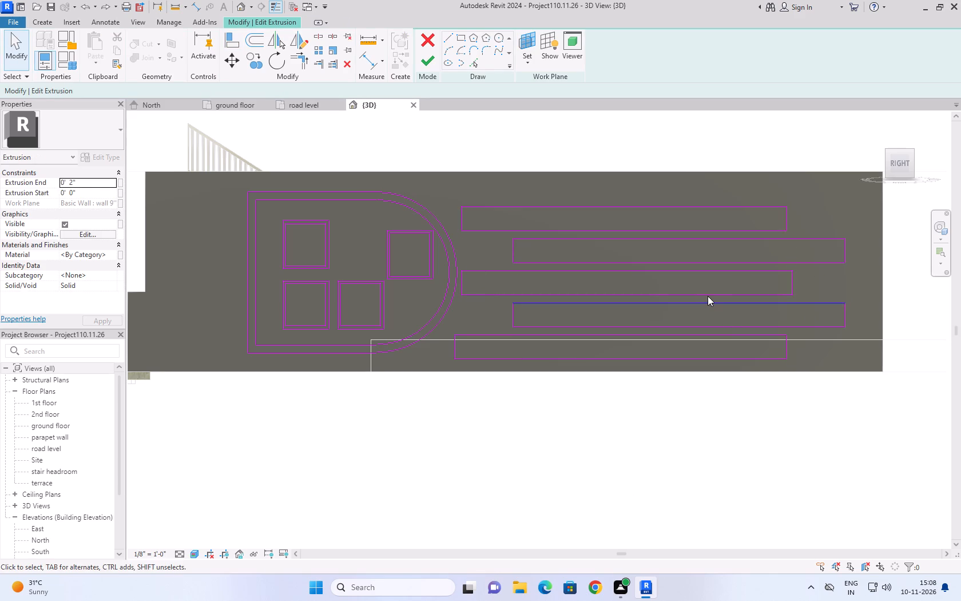
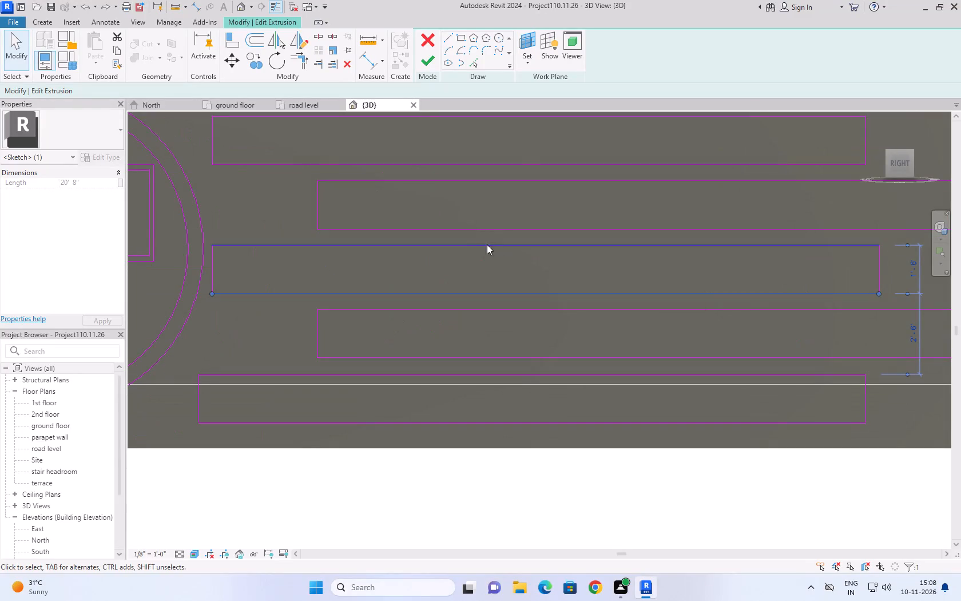
Check the lengths and end edges of the middle and topmost horizontal strips in the extrusion sketch.
left_click(210, 266)
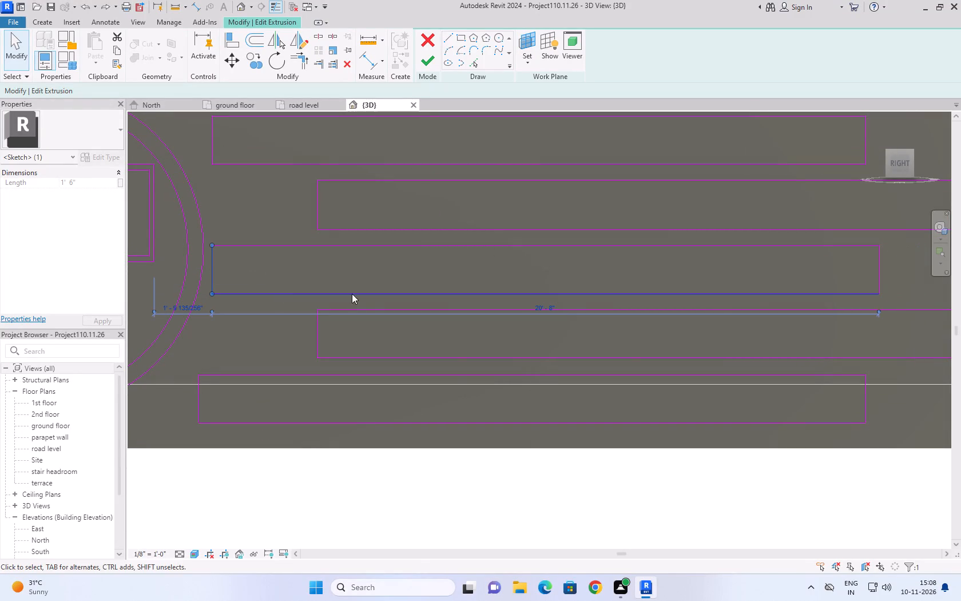
left_click(415, 246)
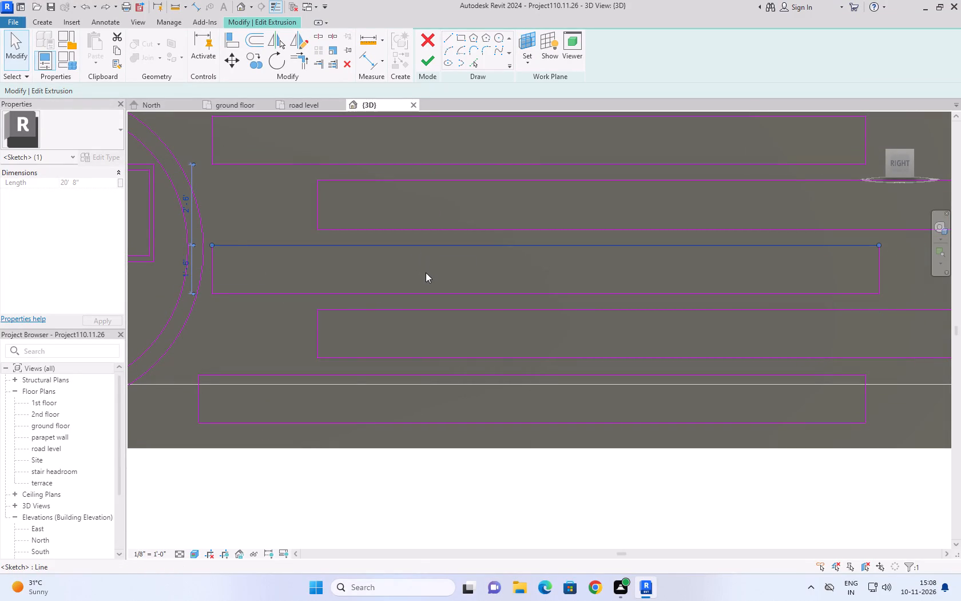
scroll(427, 275, "down", 3)
left_click(435, 450)
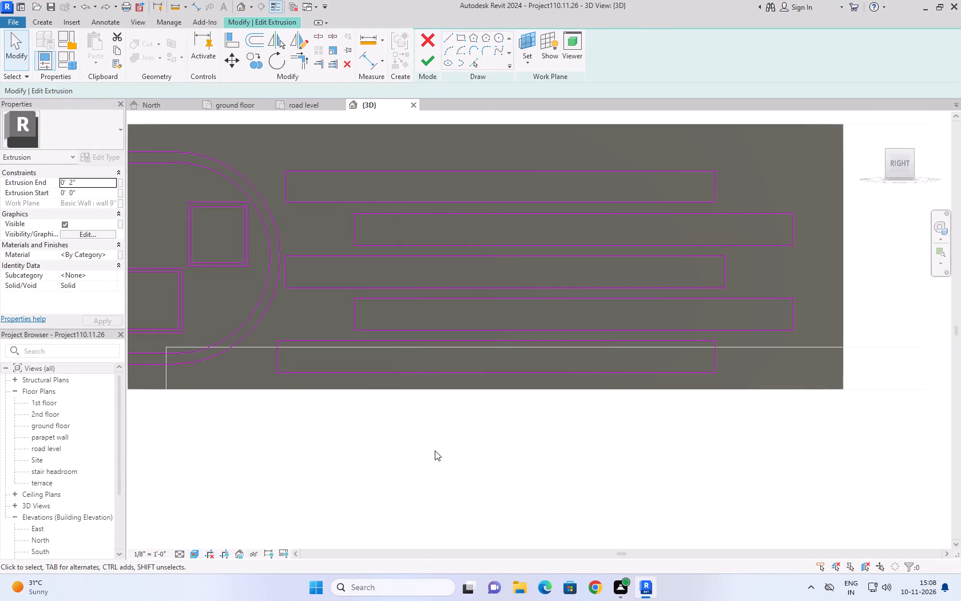
double_click(435, 450)
left_click(689, 202)
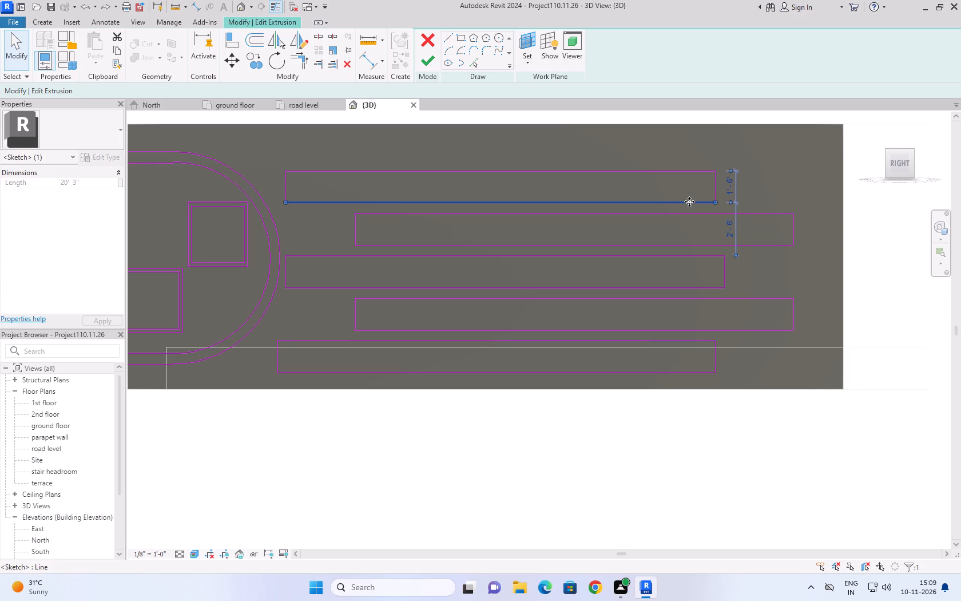
left_click(285, 183)
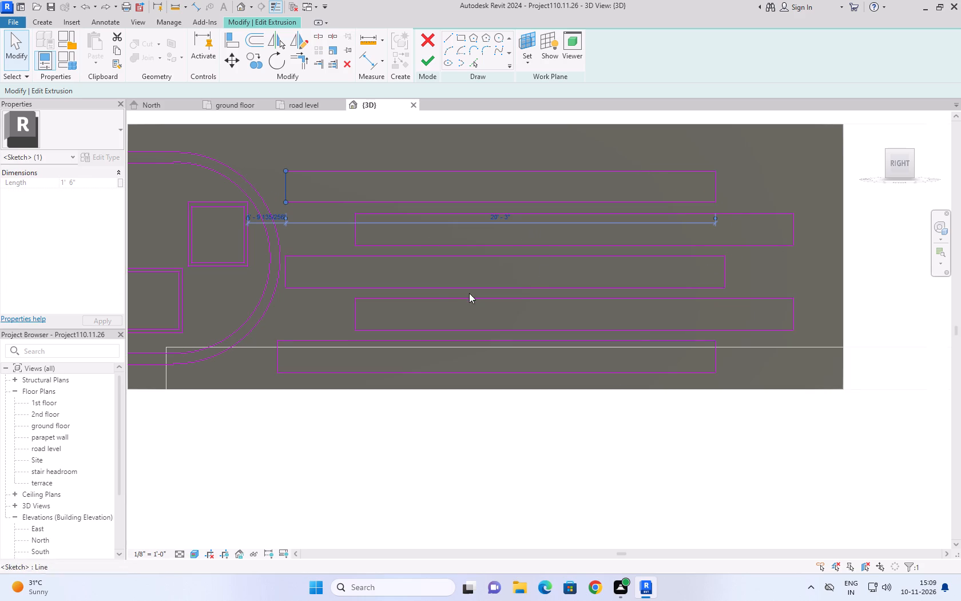
left_click(445, 283)
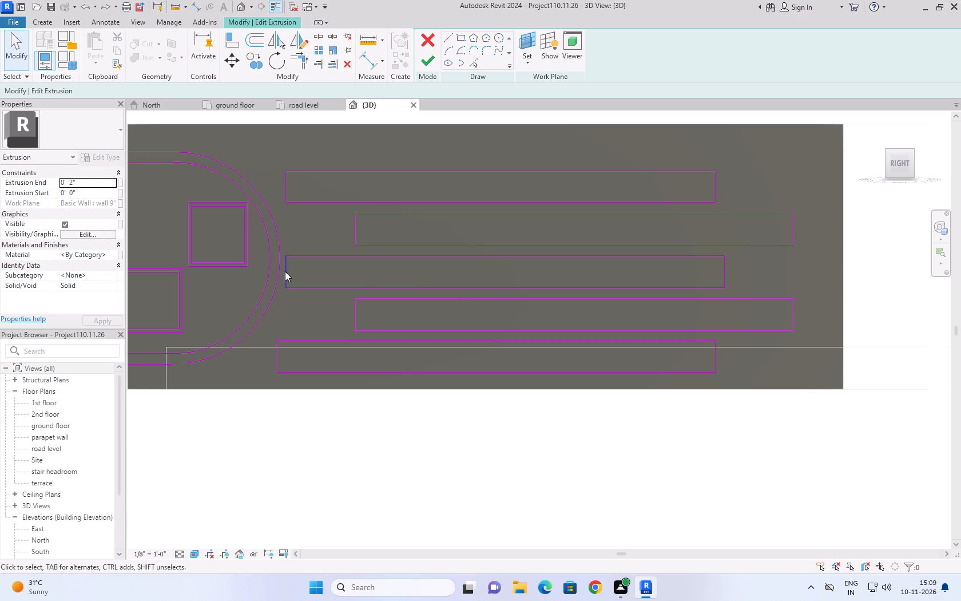
left_click(284, 271)
key("Escape")
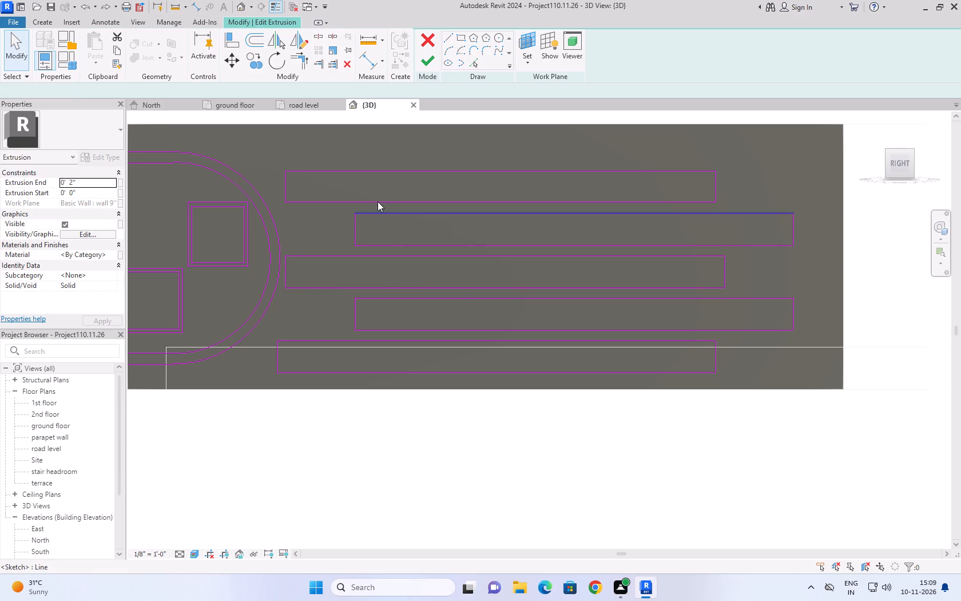
left_click(318, 201)
key("Escape")
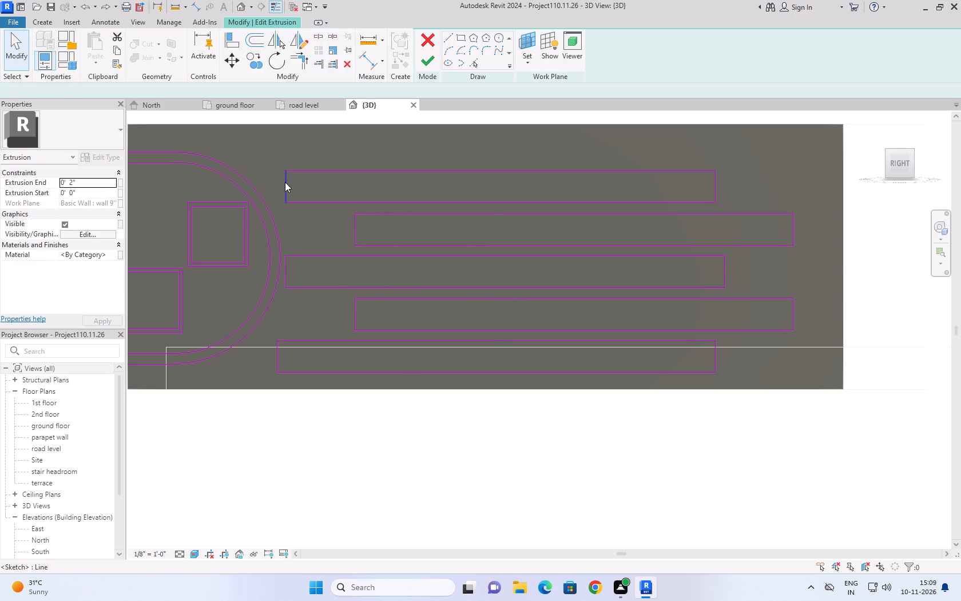
left_click(285, 182)
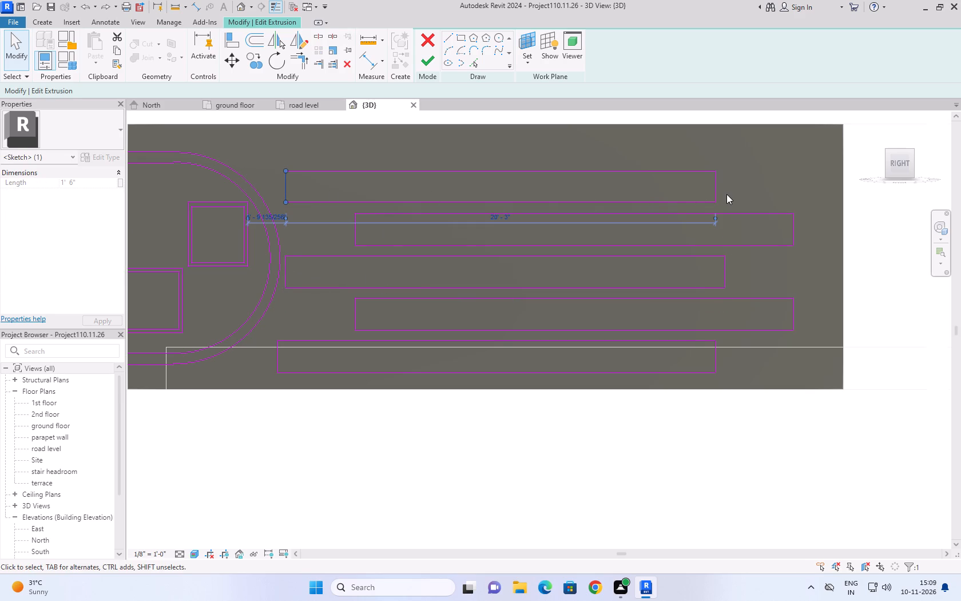
Set the topmost strip's length to 20' 8" by moving its right end edge.
left_click(714, 180)
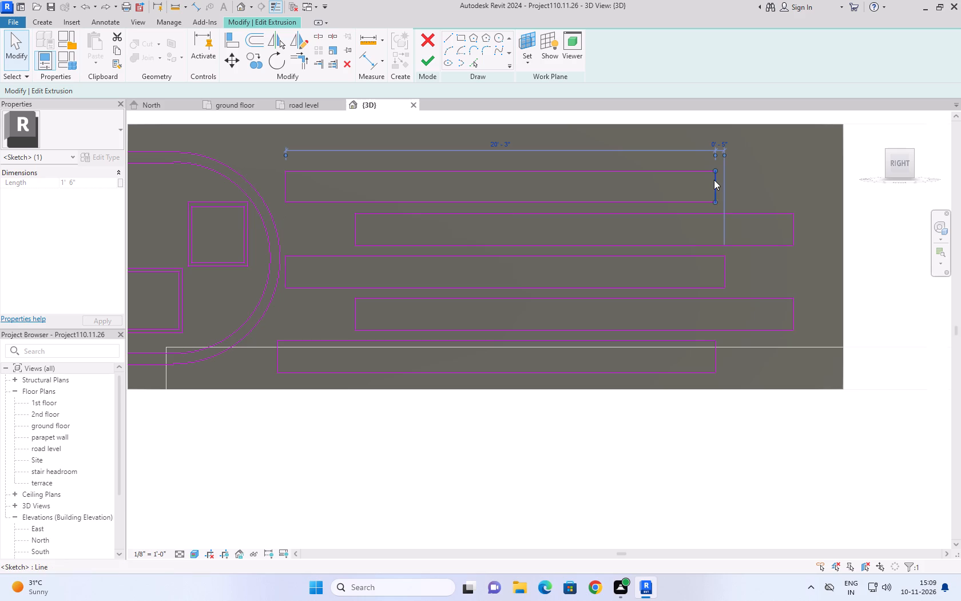
left_click(503, 144)
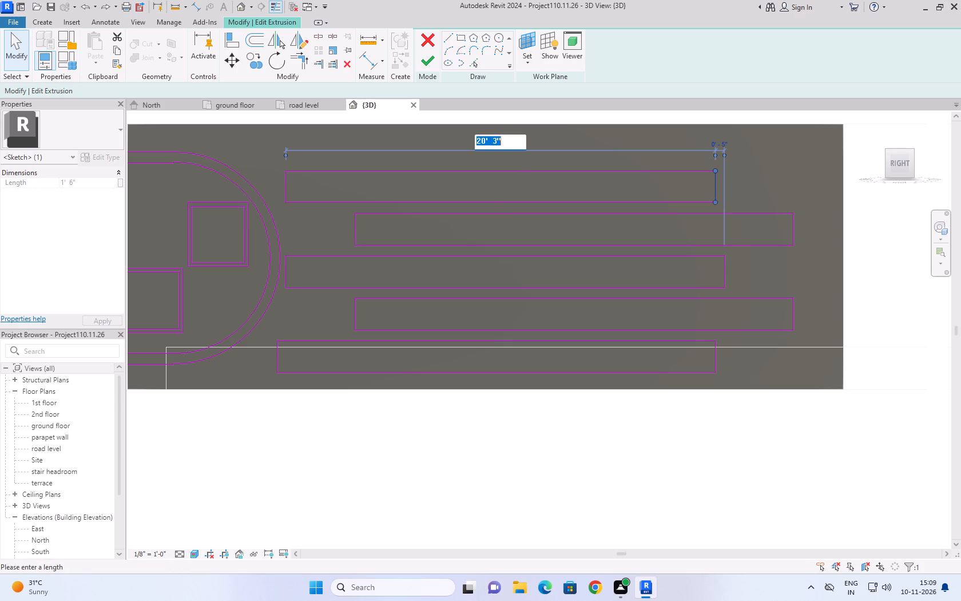
left_click(515, 142)
key("BackSpace")
key("BackSpace")
key("BackSpace")
type("6''")
key("BackSpace")
key("BackSpace")
key("BackSpace")
type("8''")
key("Return")
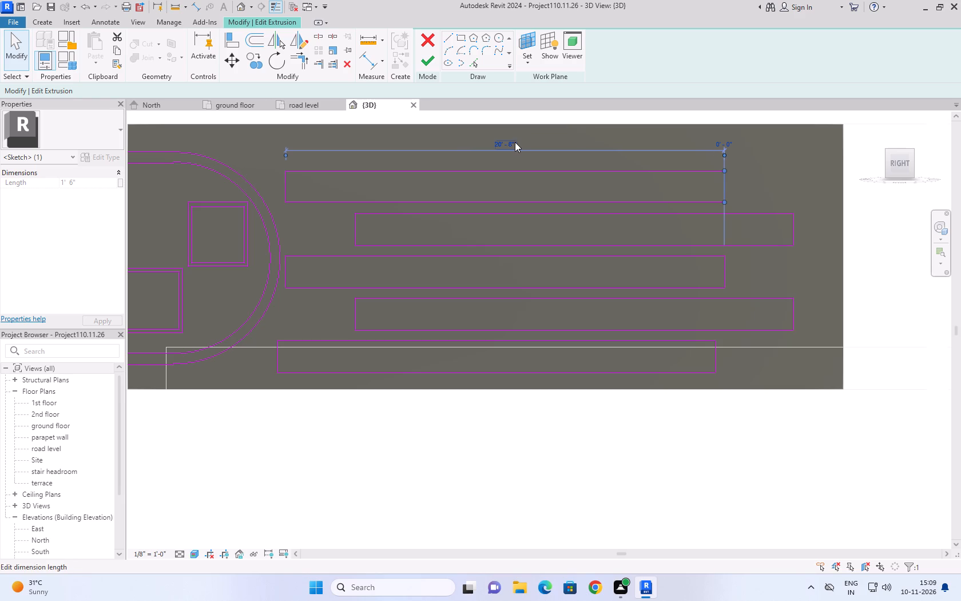
left_click(777, 472)
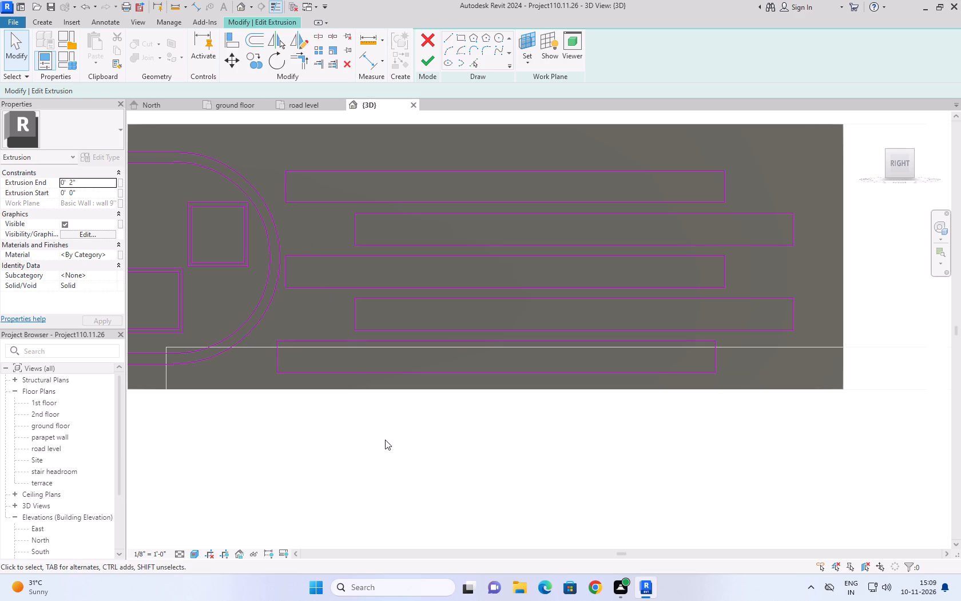
Align the lowest strip's left end edge with the topmost strip's left end edge.
type("al")
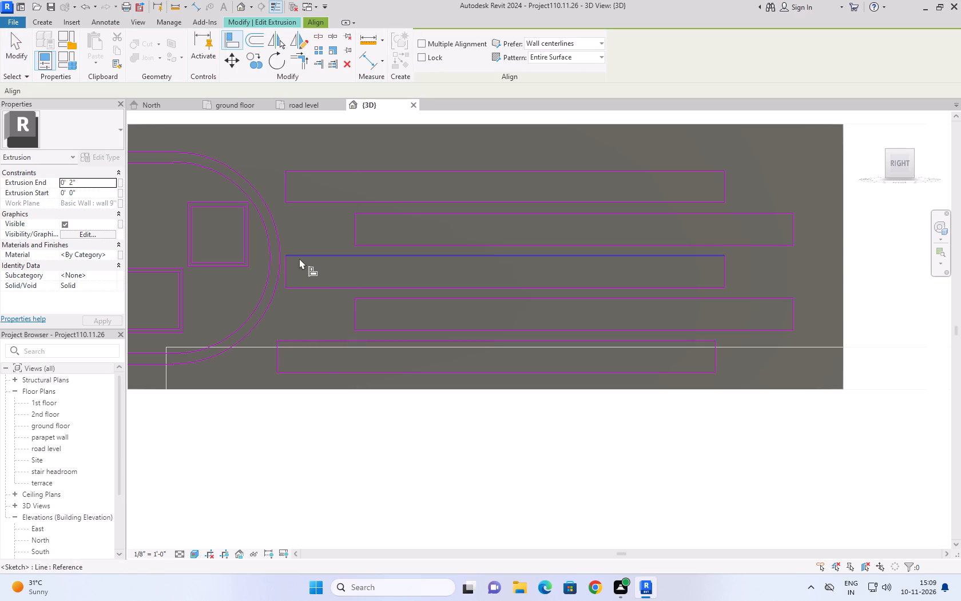
left_click(283, 184)
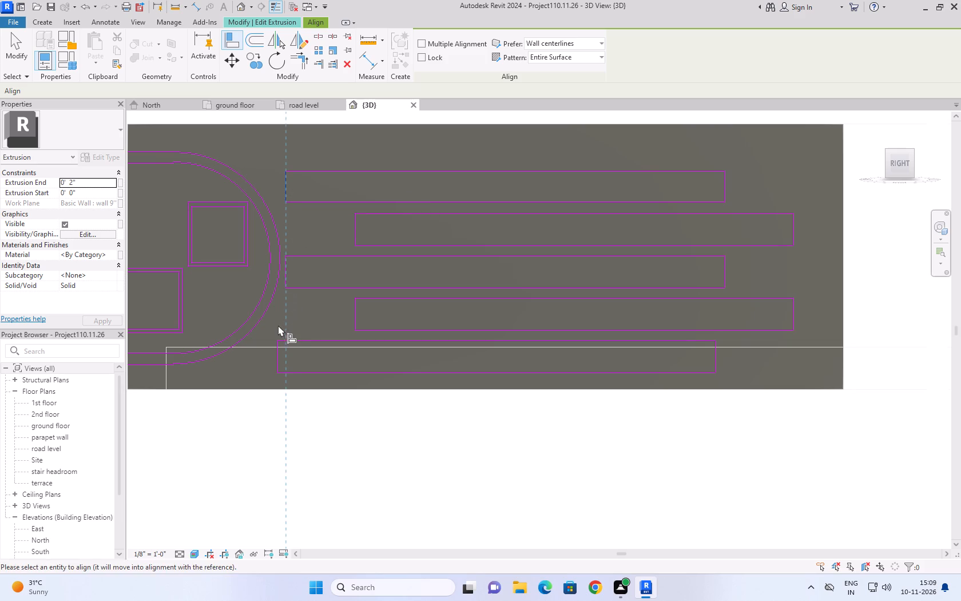
left_click(276, 351)
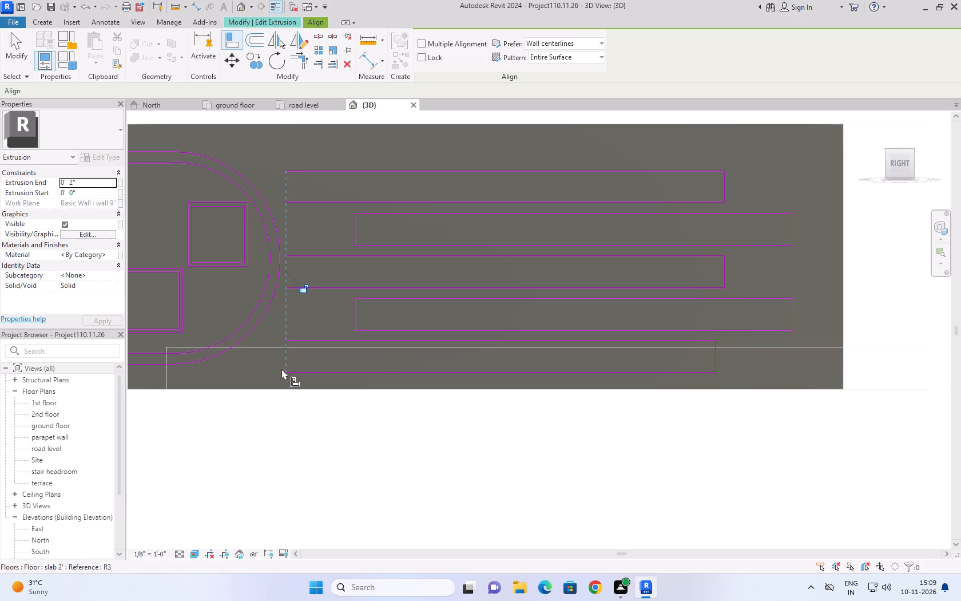
key("Escape")
key("Escape")
key("Escape")
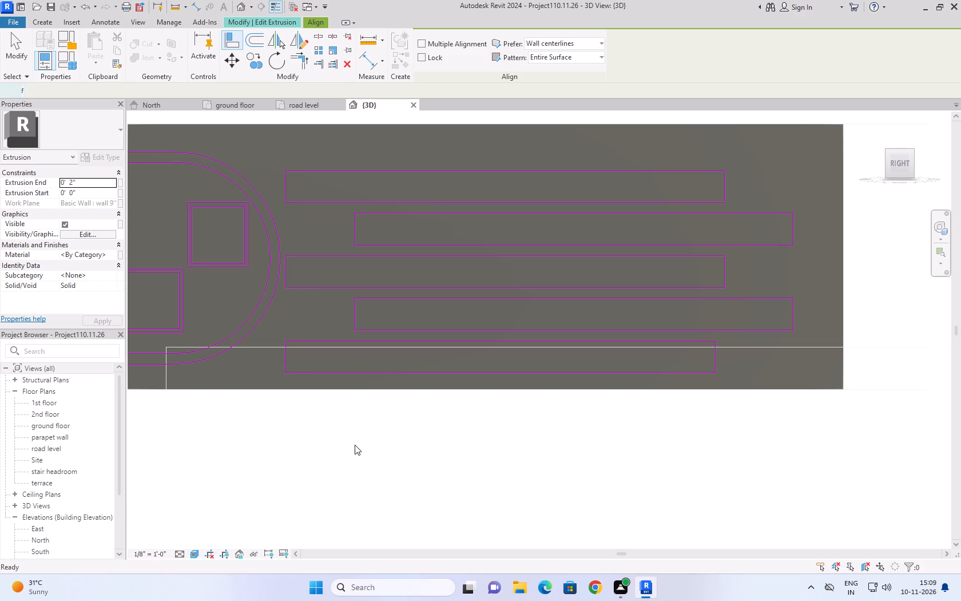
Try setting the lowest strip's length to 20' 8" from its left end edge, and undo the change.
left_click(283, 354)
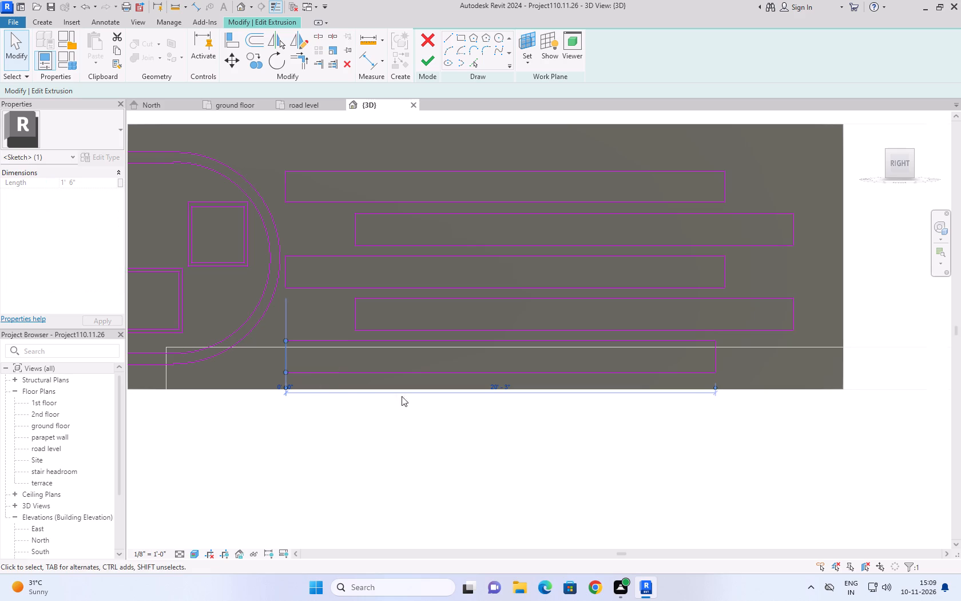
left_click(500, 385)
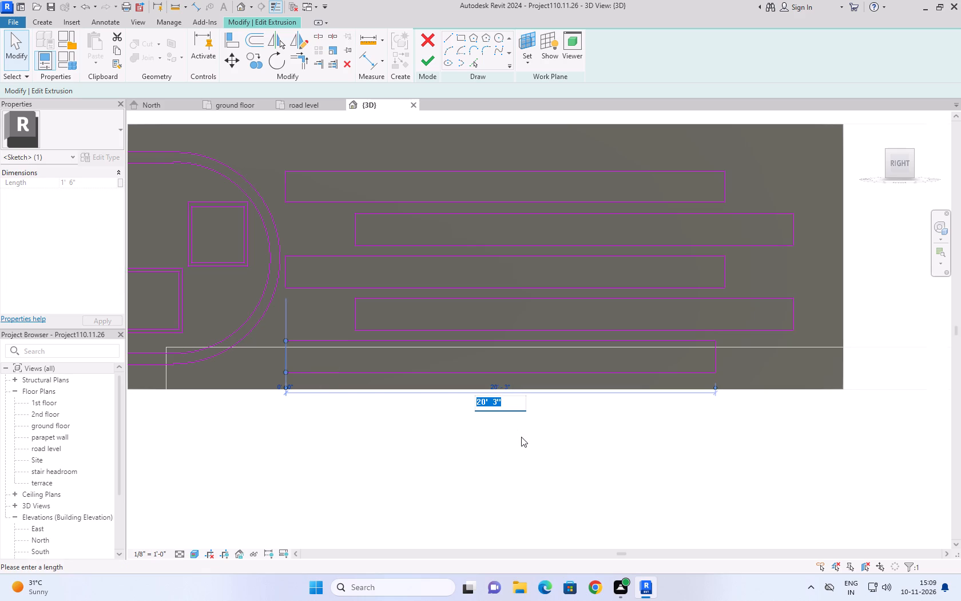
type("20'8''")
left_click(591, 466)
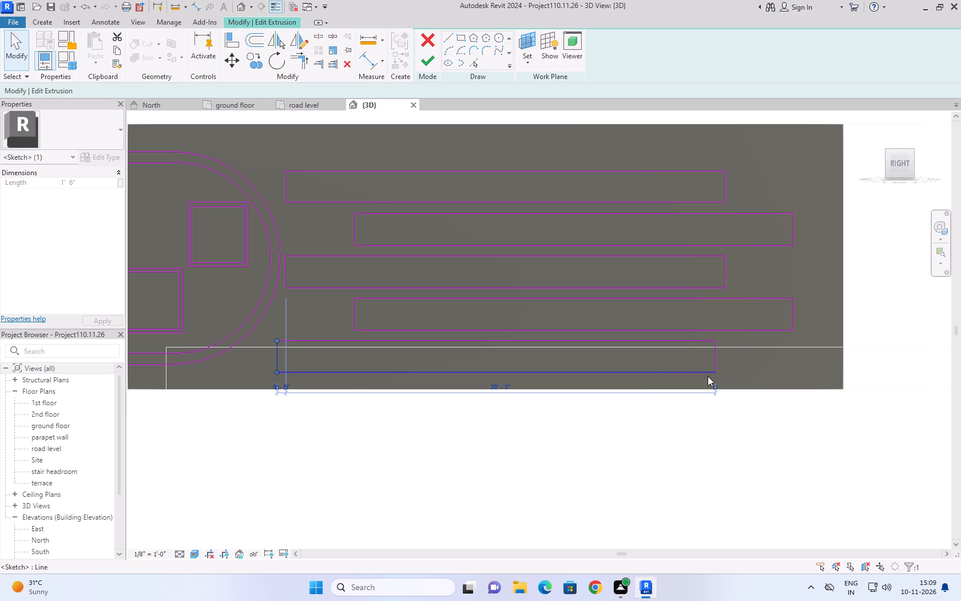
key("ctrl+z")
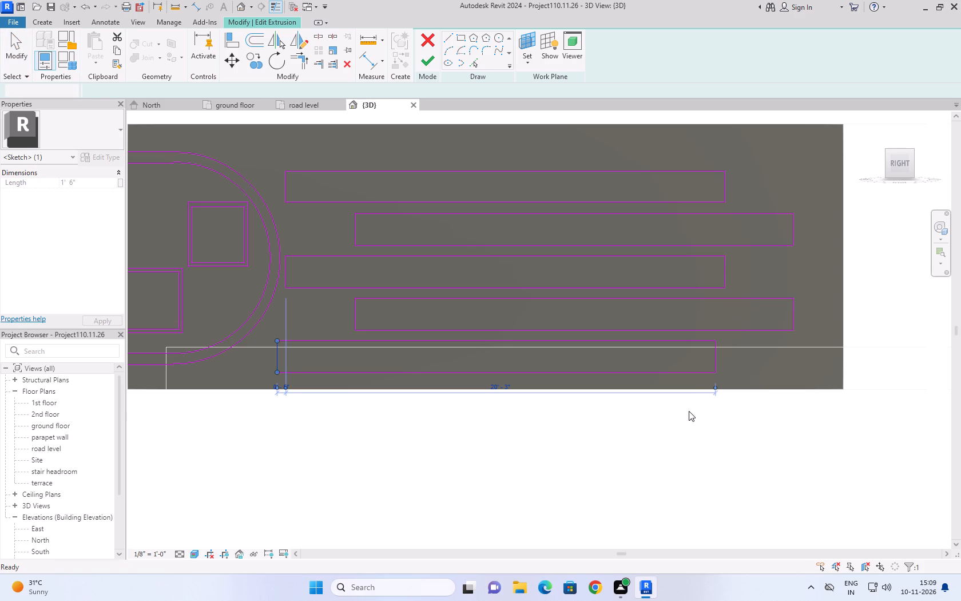
Set the lowest strip's length to 20' 8" by moving its right end edge.
left_click(713, 358)
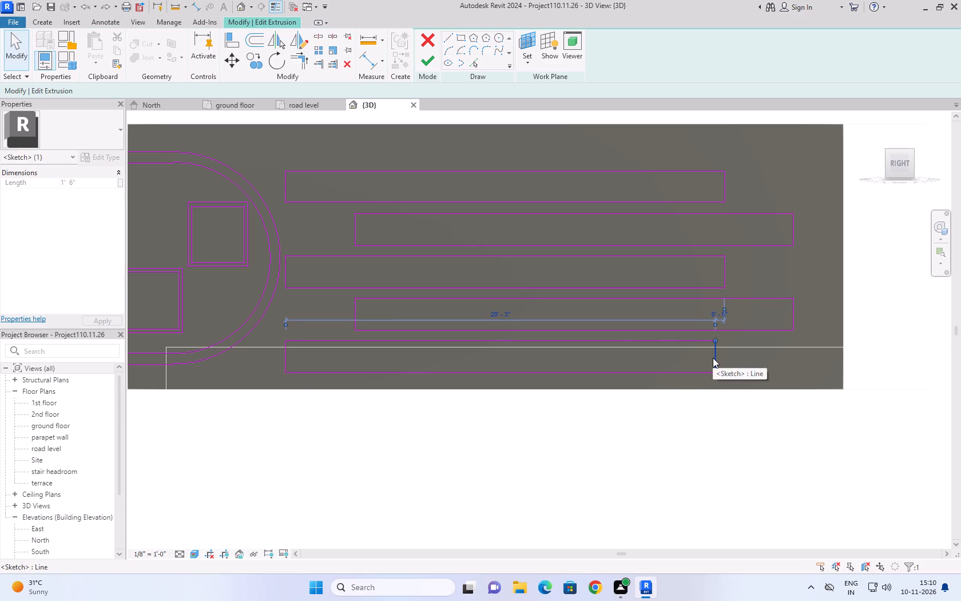
left_click(503, 311)
type("20'8''")
left_click(546, 442)
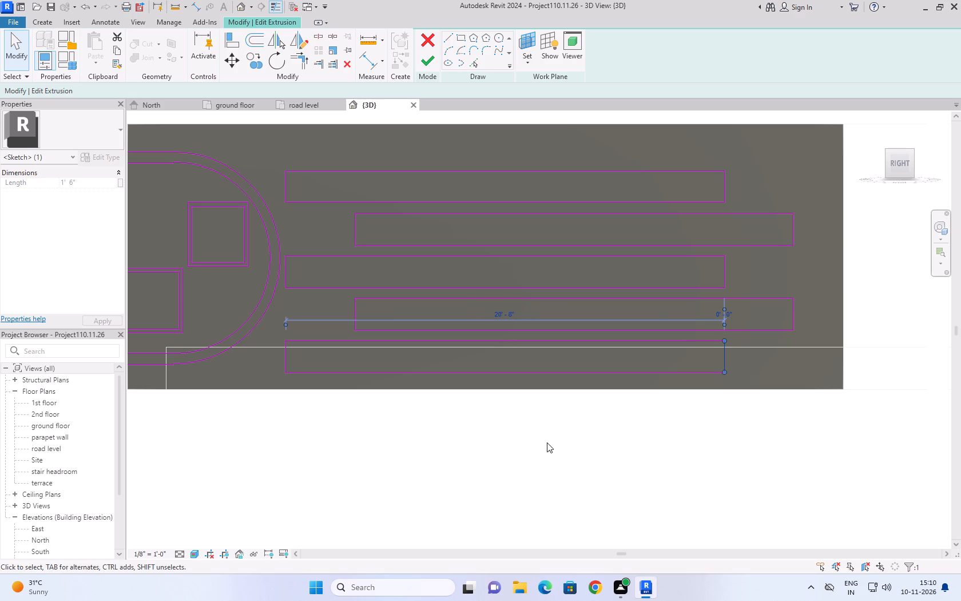
left_click(558, 454)
Finish the extrusion sketch and the in-place model of the wall decoration.
scroll(558, 454, "down", 5)
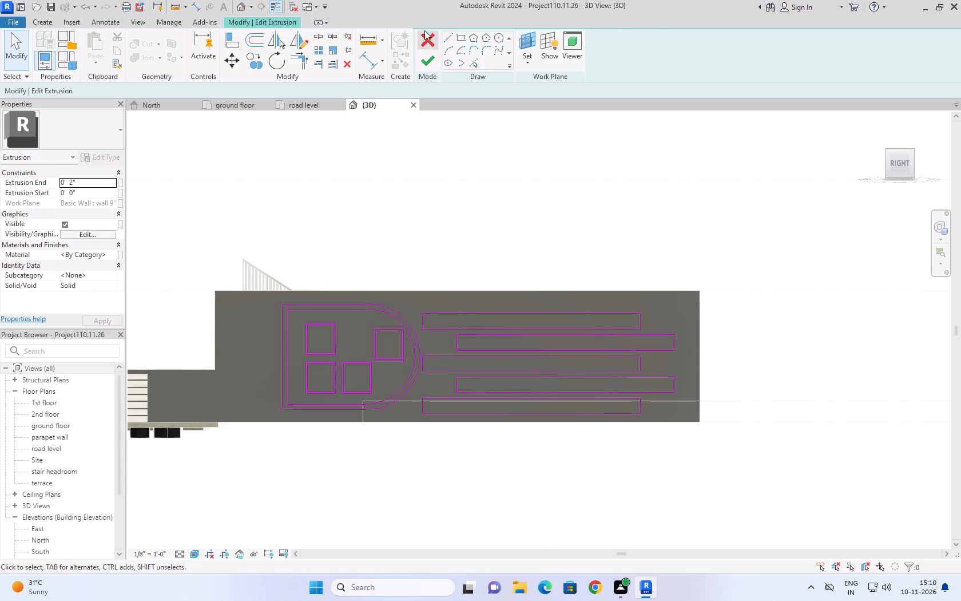
left_click(426, 62)
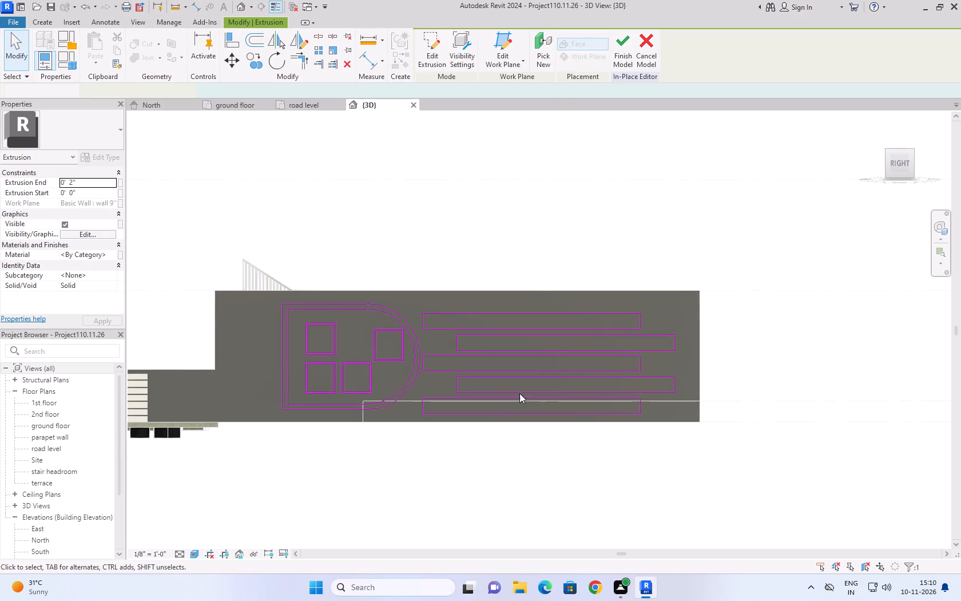
left_click(621, 50)
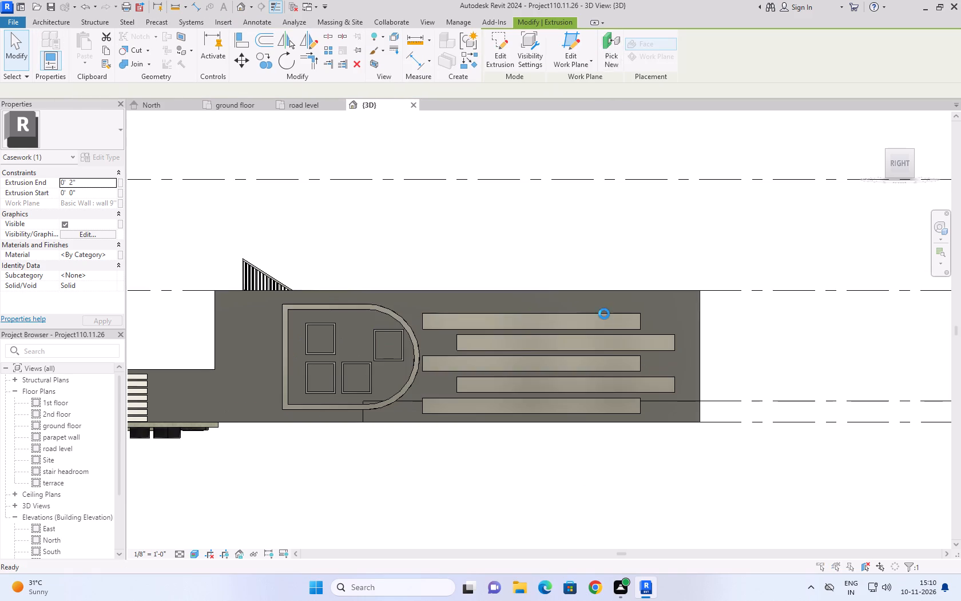
left_click(498, 260)
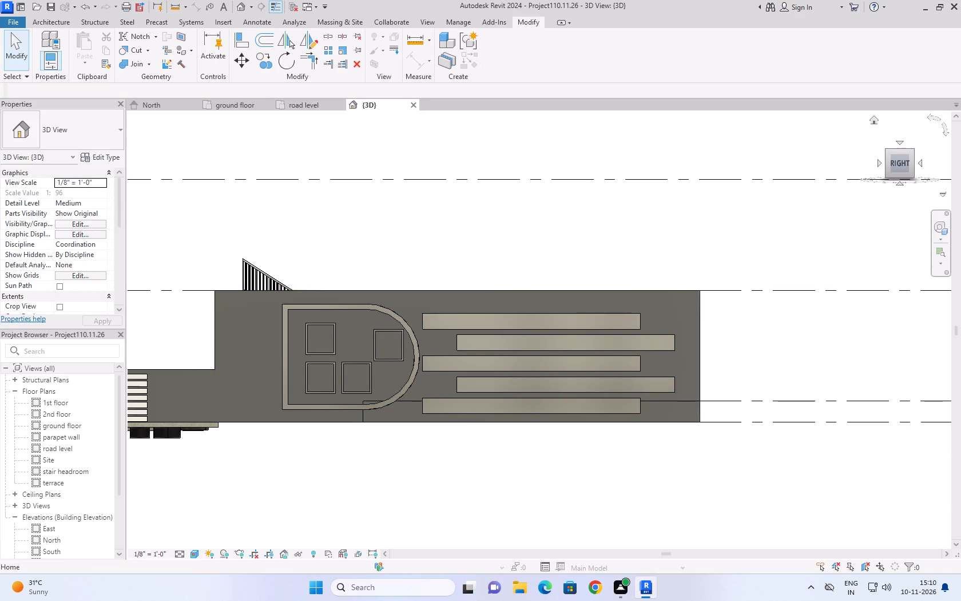
Examine the decorative strips and arched frame on the side wall from the home 3D view.
left_click(869, 120)
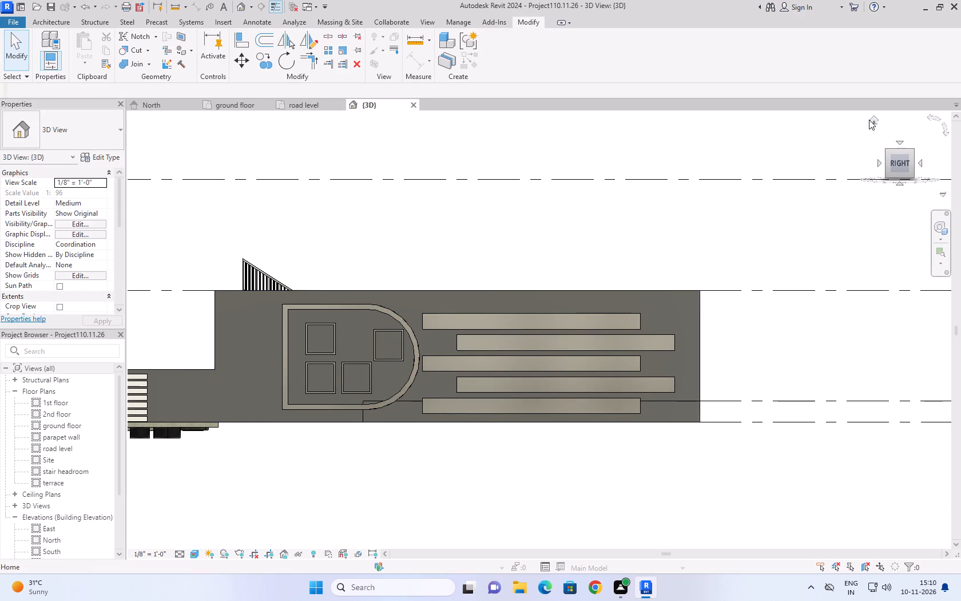
left_click(876, 123)
scroll(611, 488, "up", 3)
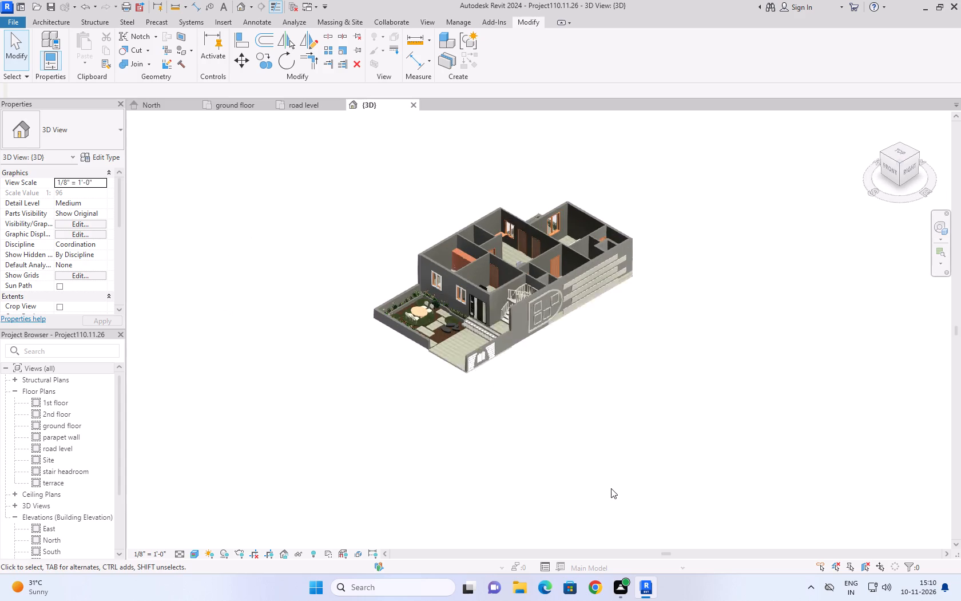
scroll(611, 488, "up", 1)
scroll(563, 378, "up", 3)
middle_click_drag(561, 323, 491, 393)
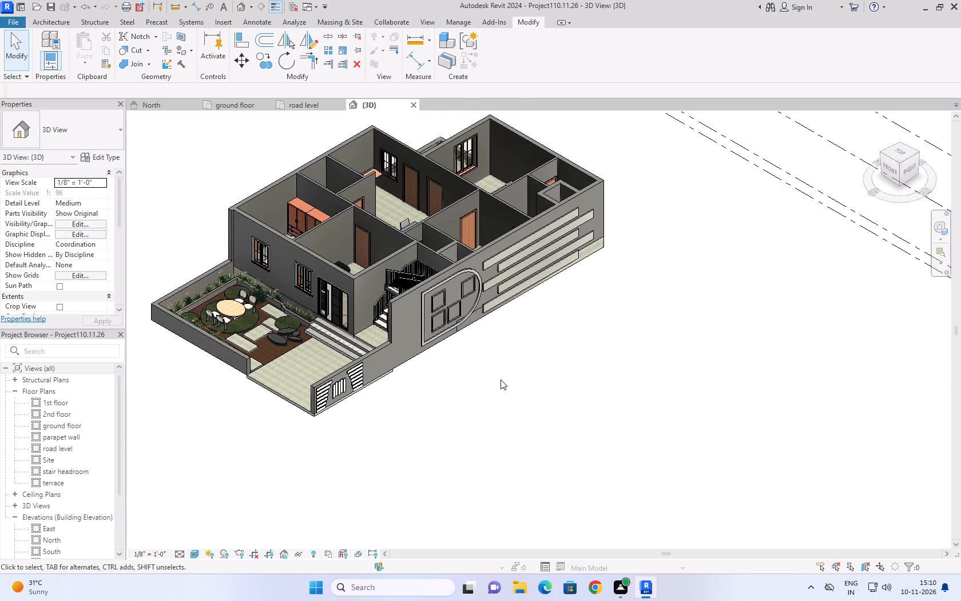
left_click(502, 379)
scroll(462, 309, "up", 6)
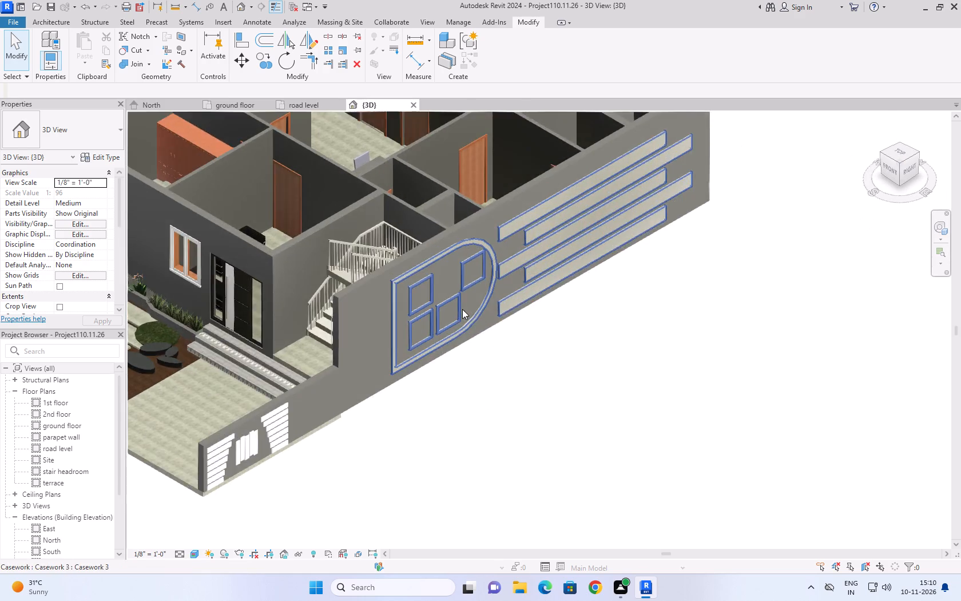
Examine the side wall's decorative strips and arched frame in the 3D view.
scroll(462, 309, "up", 2)
left_click(546, 425)
scroll(534, 391, "down", 3)
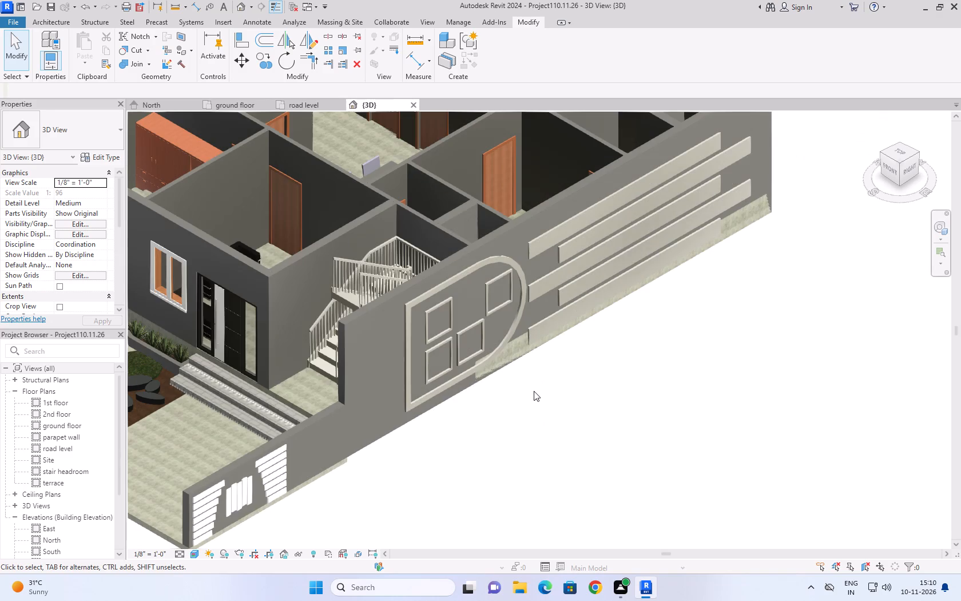
scroll(600, 423, "up", 3)
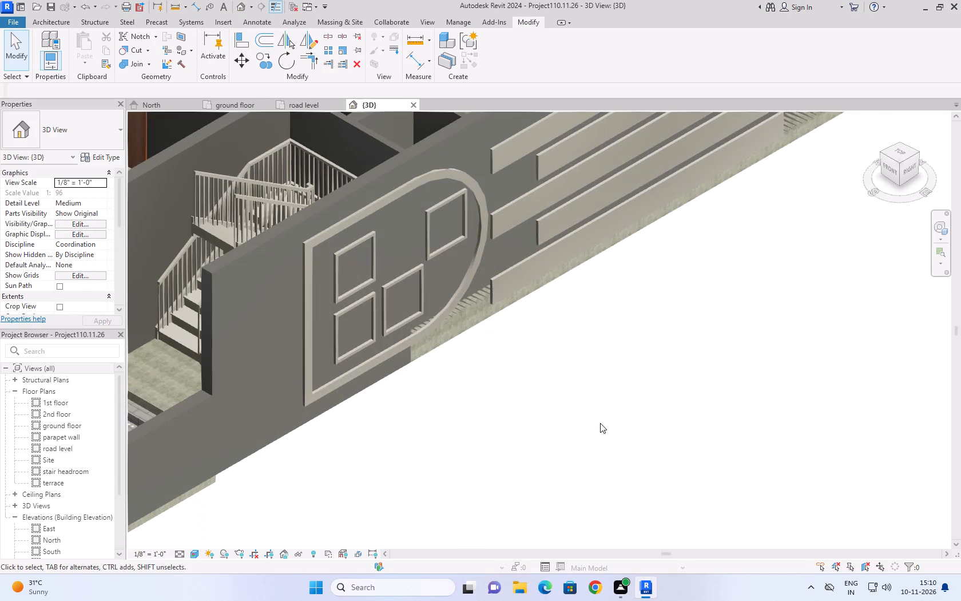
scroll(546, 410, "down", 3)
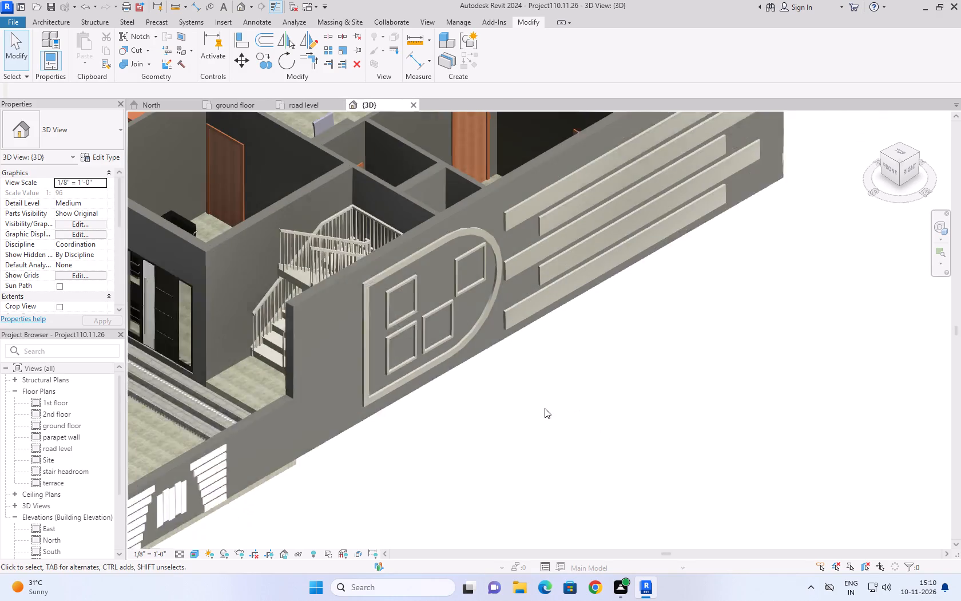
middle_click_drag(545, 408, 483, 410)
scroll(476, 406, "down", 1)
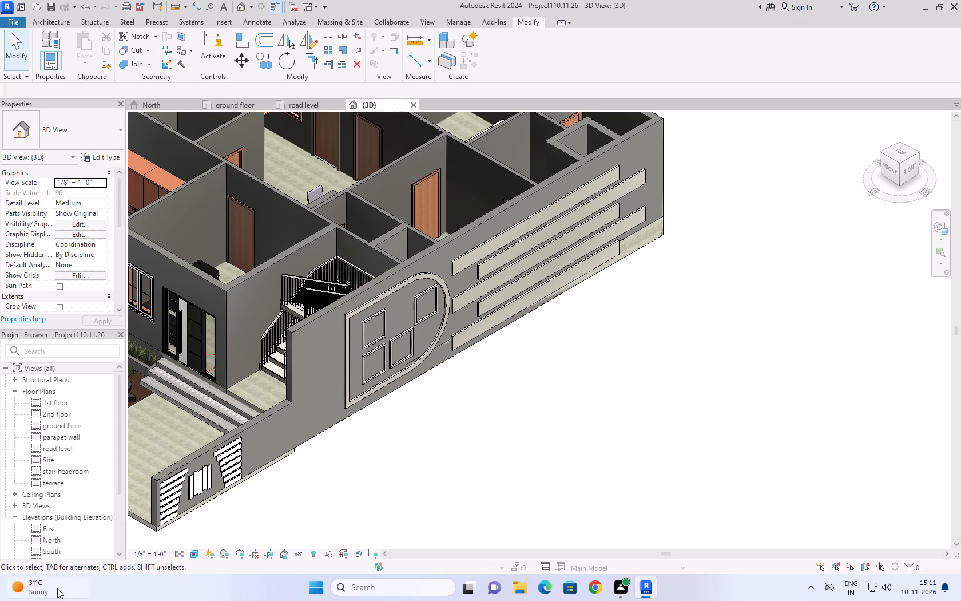
scroll(0, 549, "down", 1)
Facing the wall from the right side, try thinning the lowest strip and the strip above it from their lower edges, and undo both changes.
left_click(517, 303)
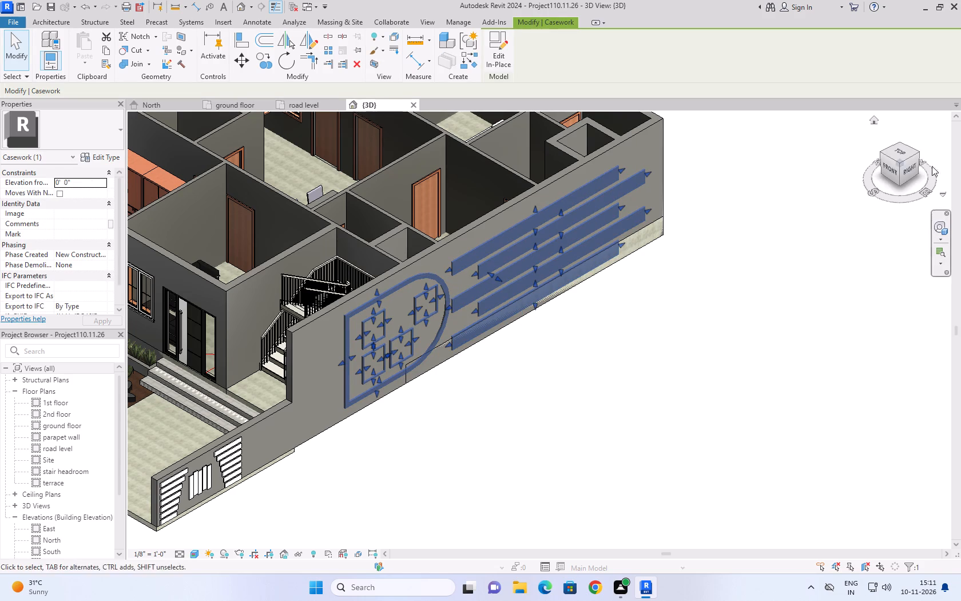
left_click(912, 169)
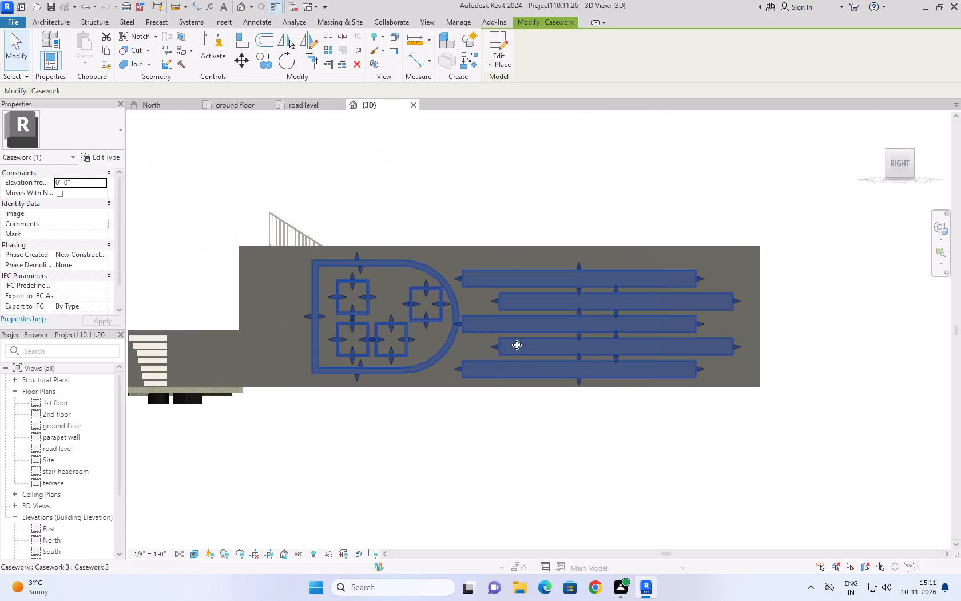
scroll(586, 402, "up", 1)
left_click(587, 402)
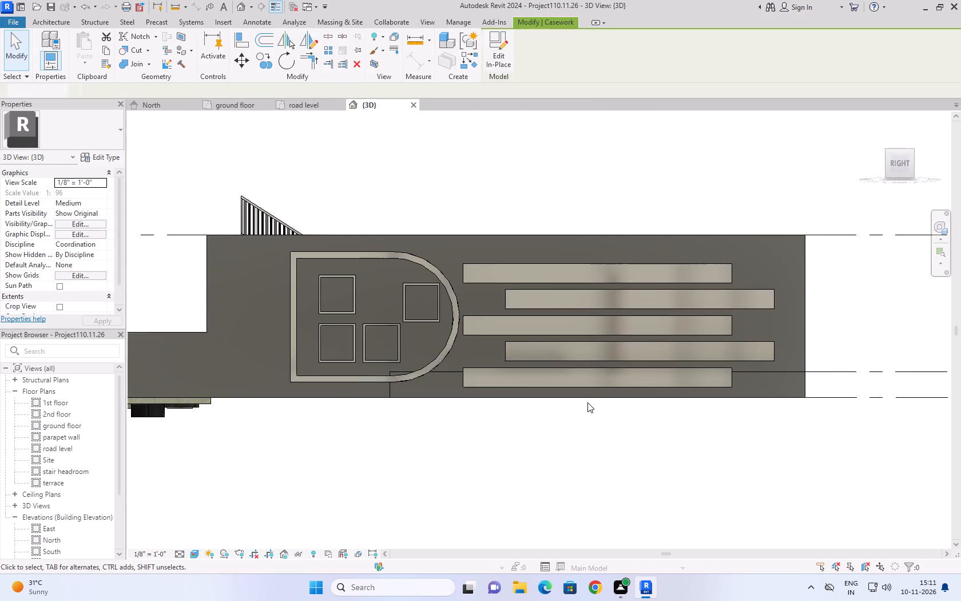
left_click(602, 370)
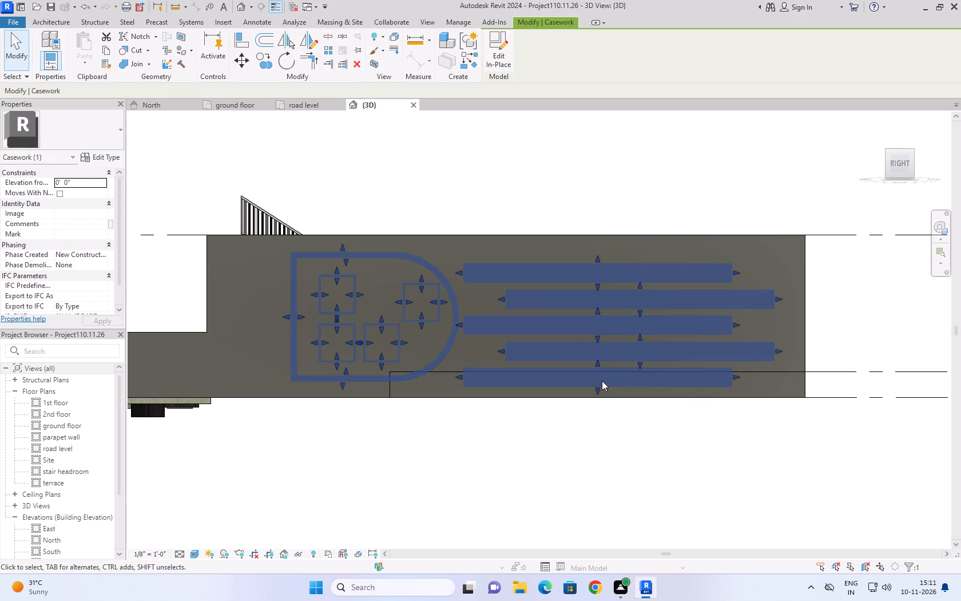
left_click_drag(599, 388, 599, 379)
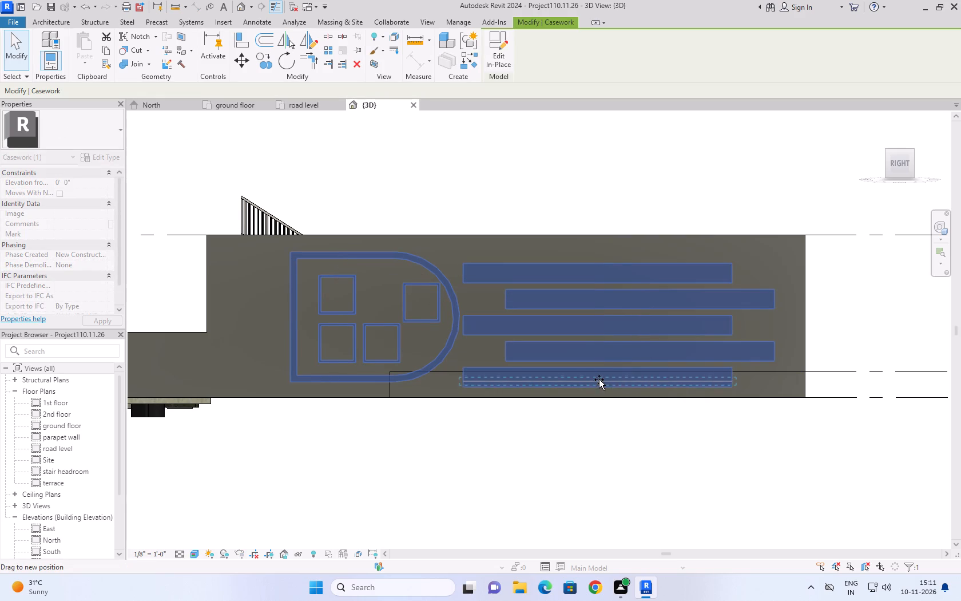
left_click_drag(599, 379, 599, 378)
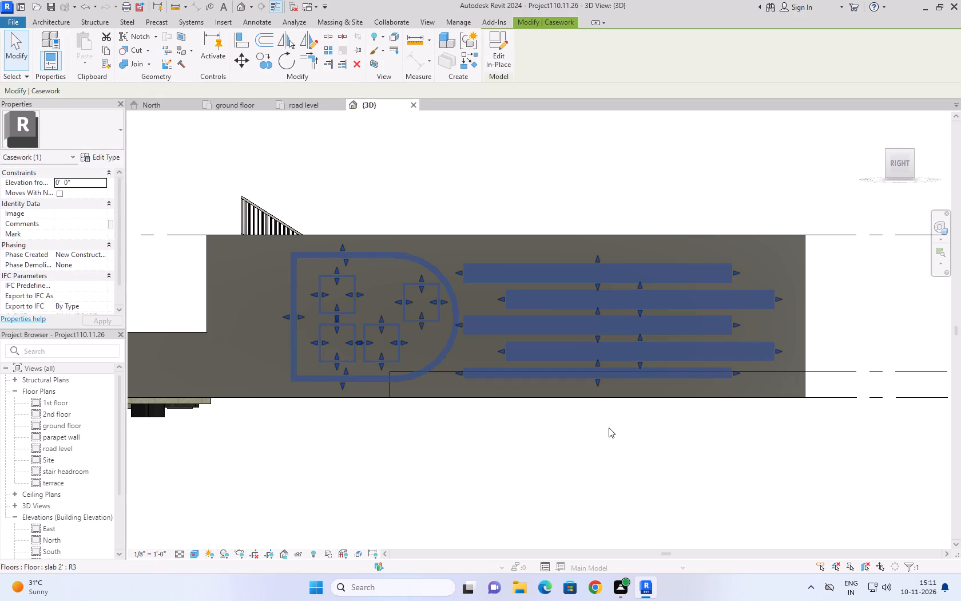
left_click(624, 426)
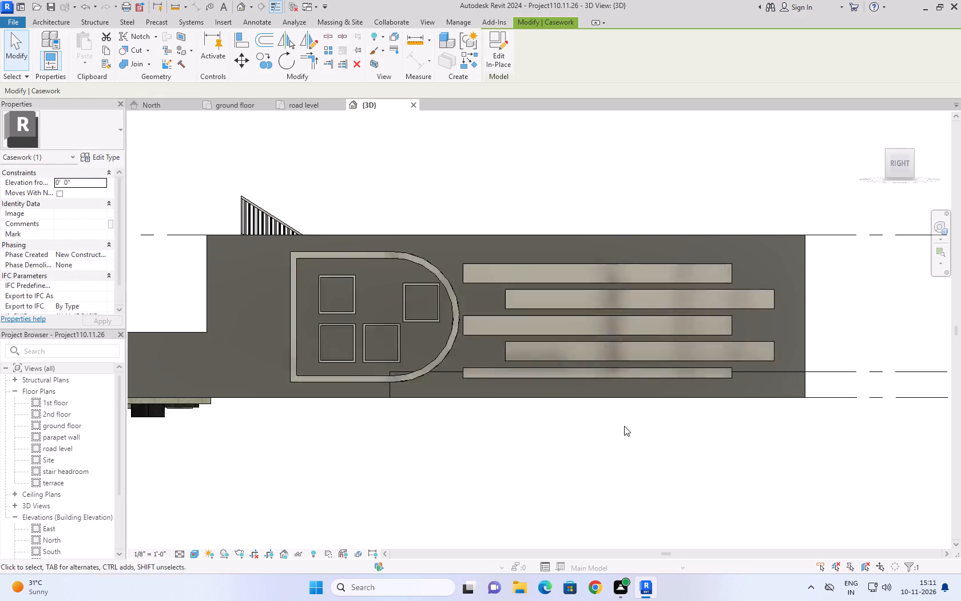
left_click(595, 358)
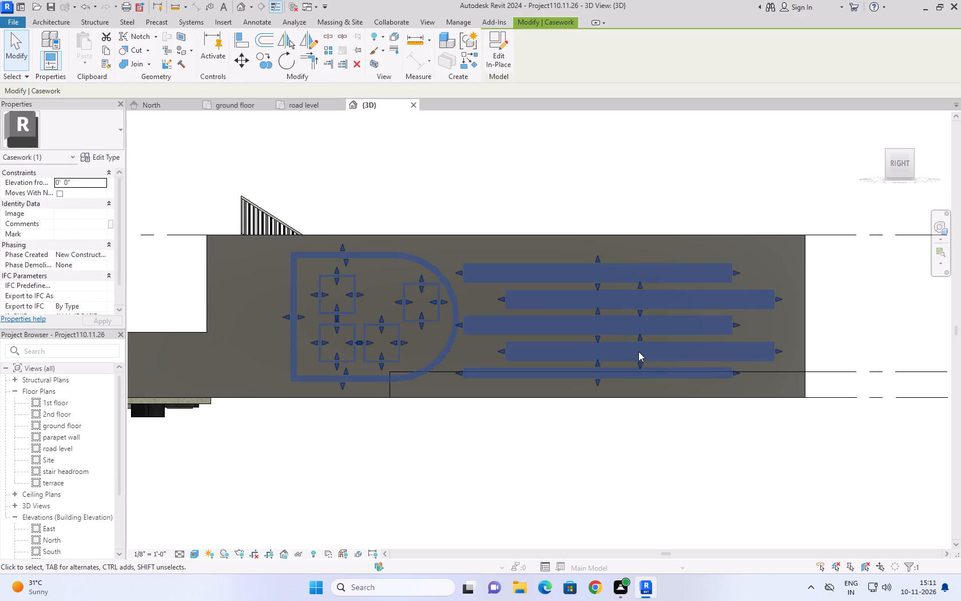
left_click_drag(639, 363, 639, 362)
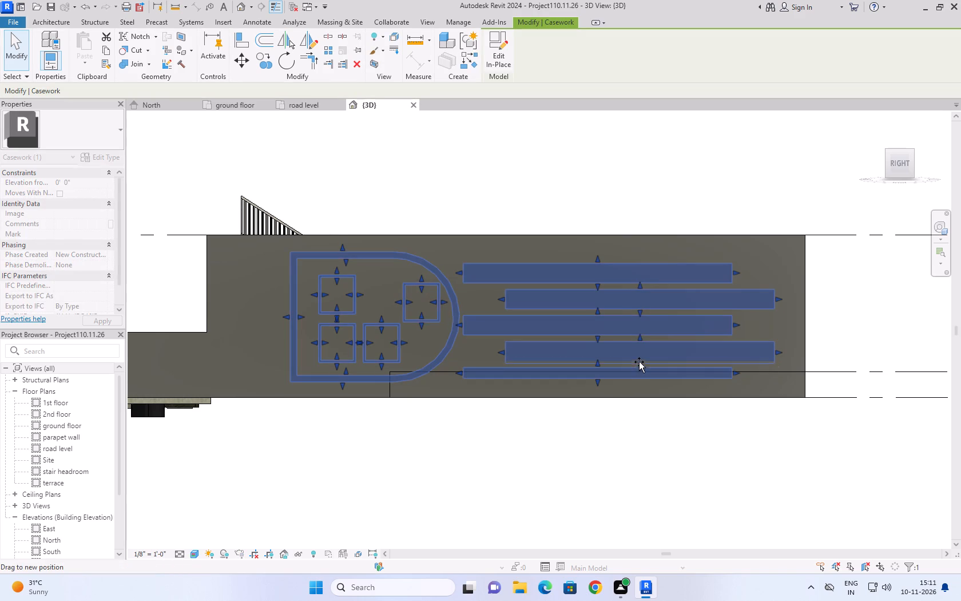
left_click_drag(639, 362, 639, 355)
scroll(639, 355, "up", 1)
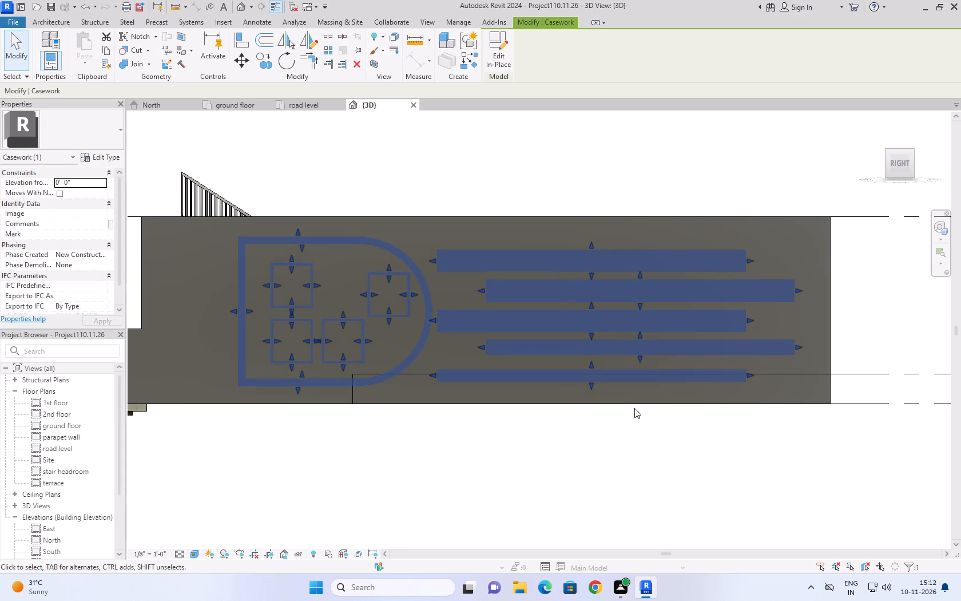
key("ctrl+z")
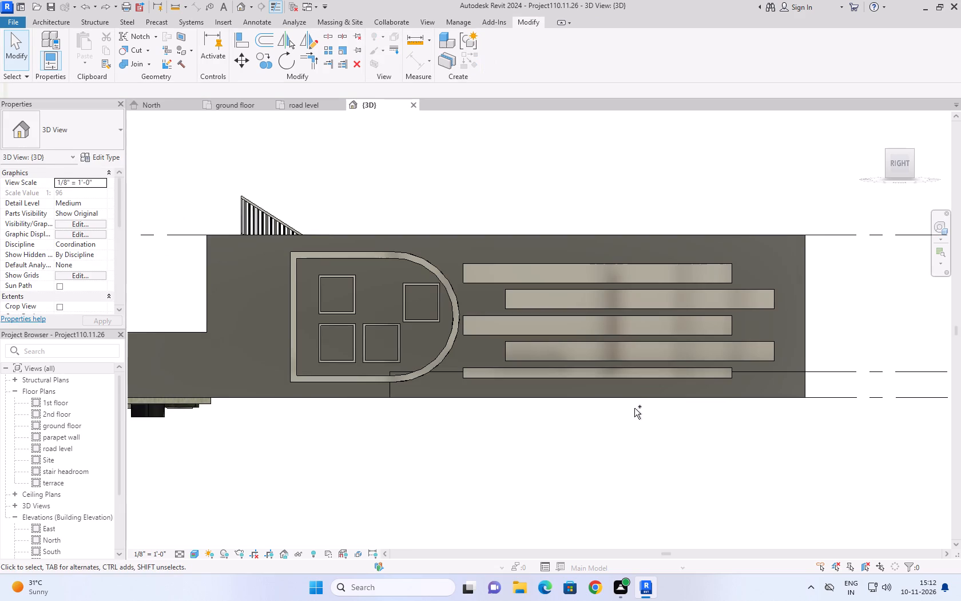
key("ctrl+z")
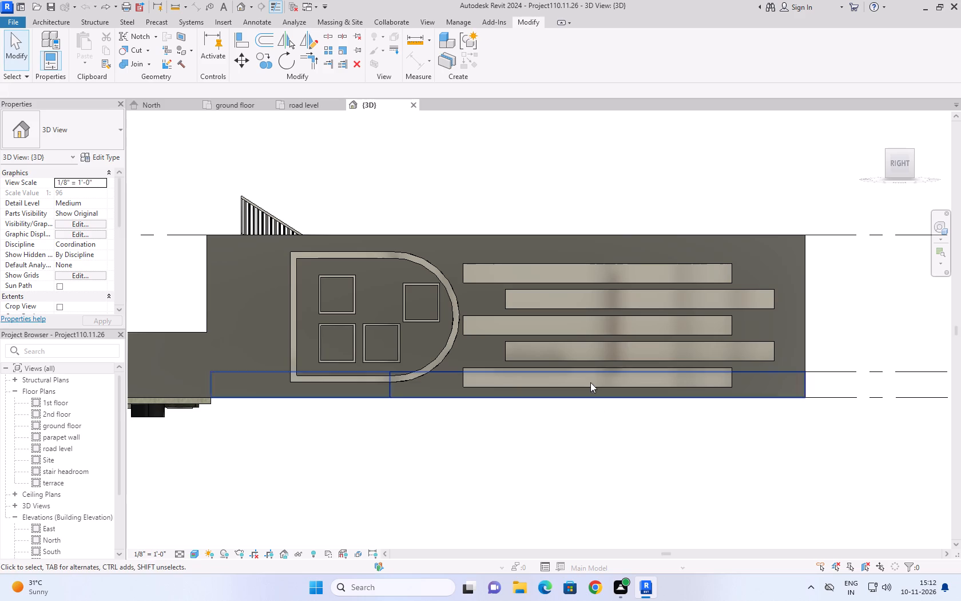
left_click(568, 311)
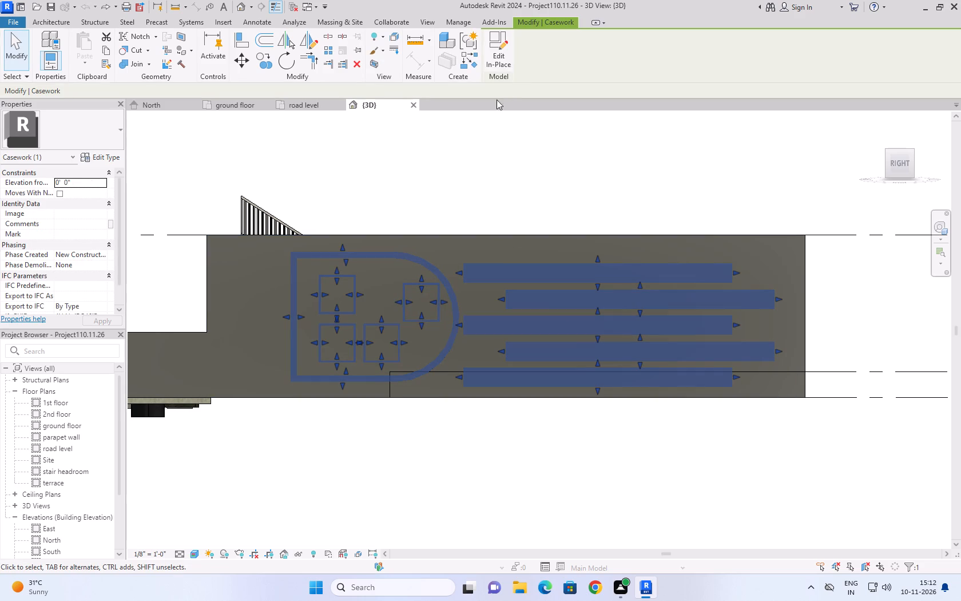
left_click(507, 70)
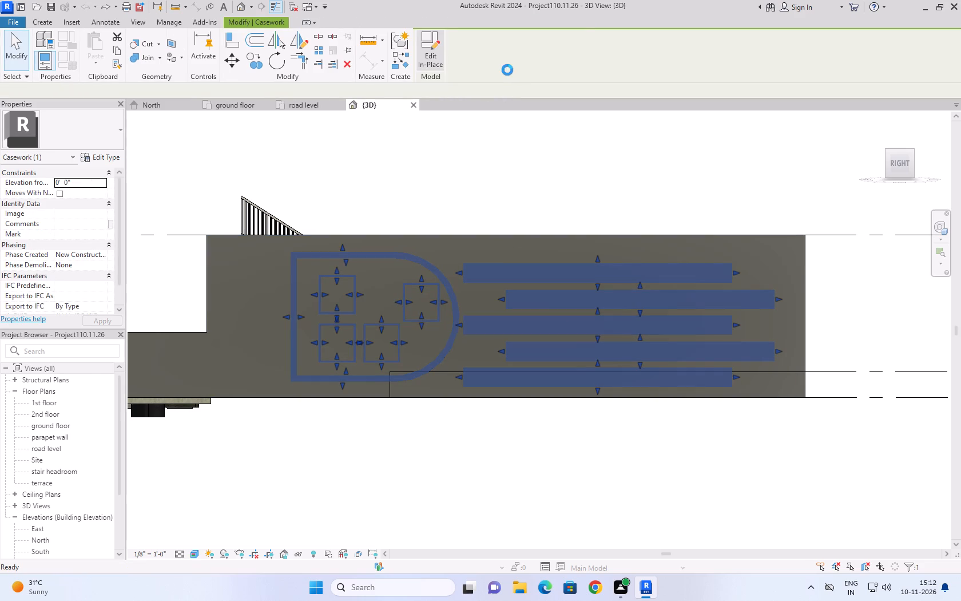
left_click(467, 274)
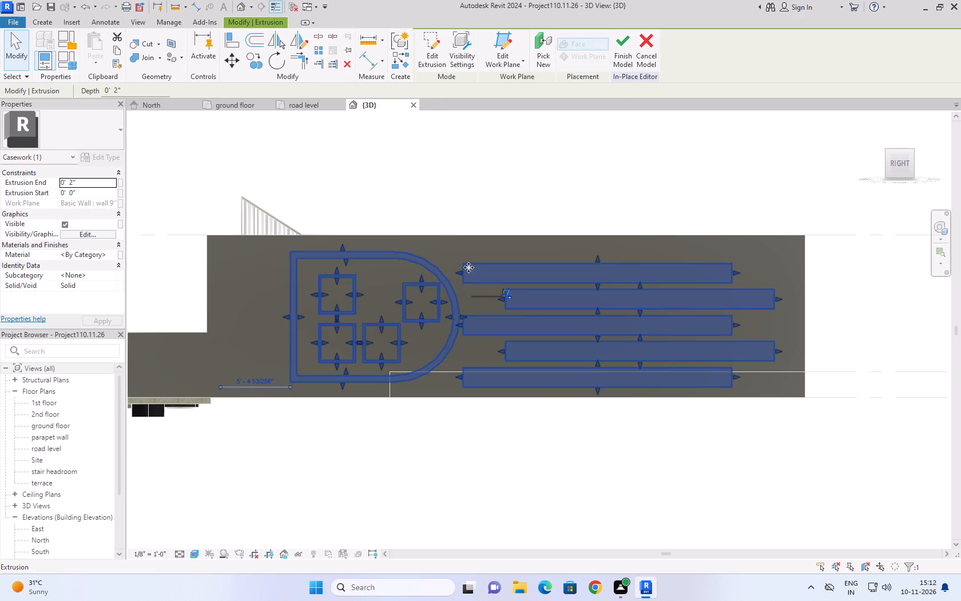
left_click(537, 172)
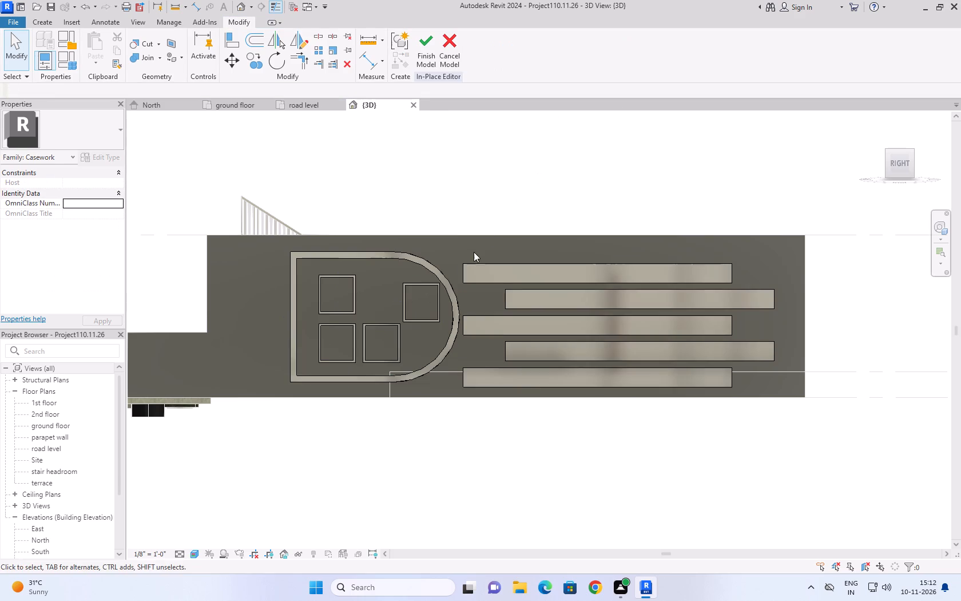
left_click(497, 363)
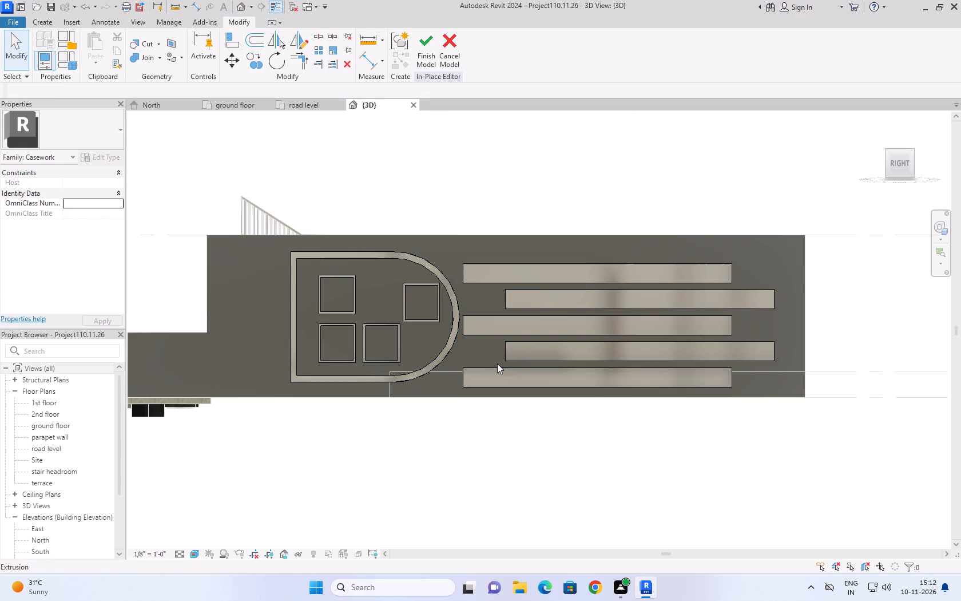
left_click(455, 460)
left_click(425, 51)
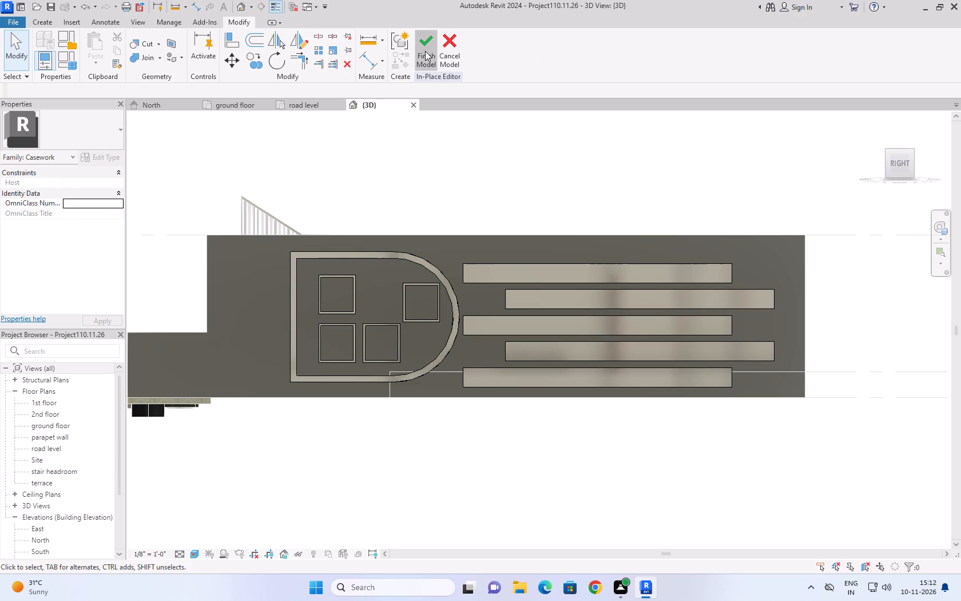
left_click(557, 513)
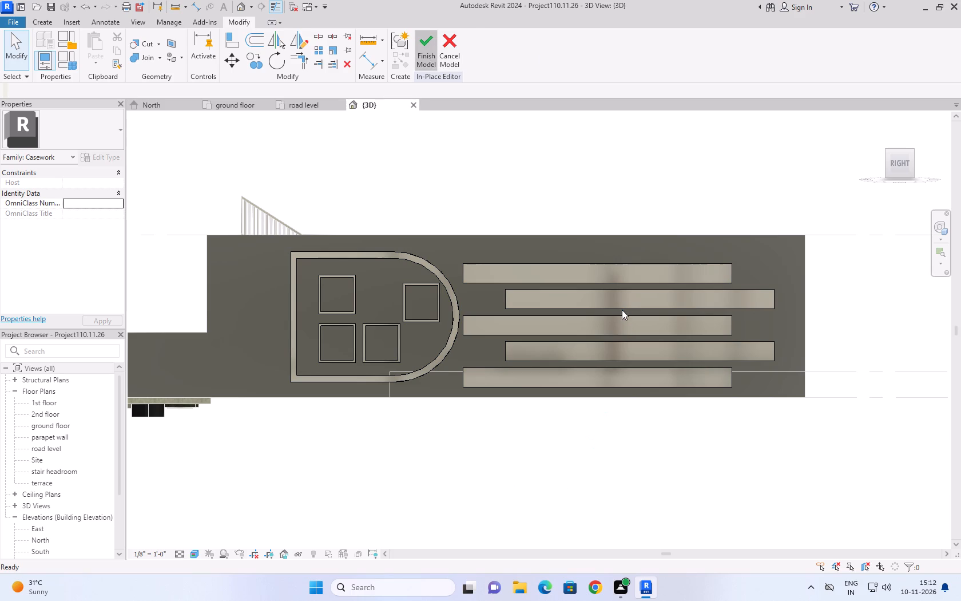
Edit the in-place decoration's extrusion sketch and set the topmost strip's height to 6" by moving its lower edge.
left_click(621, 308)
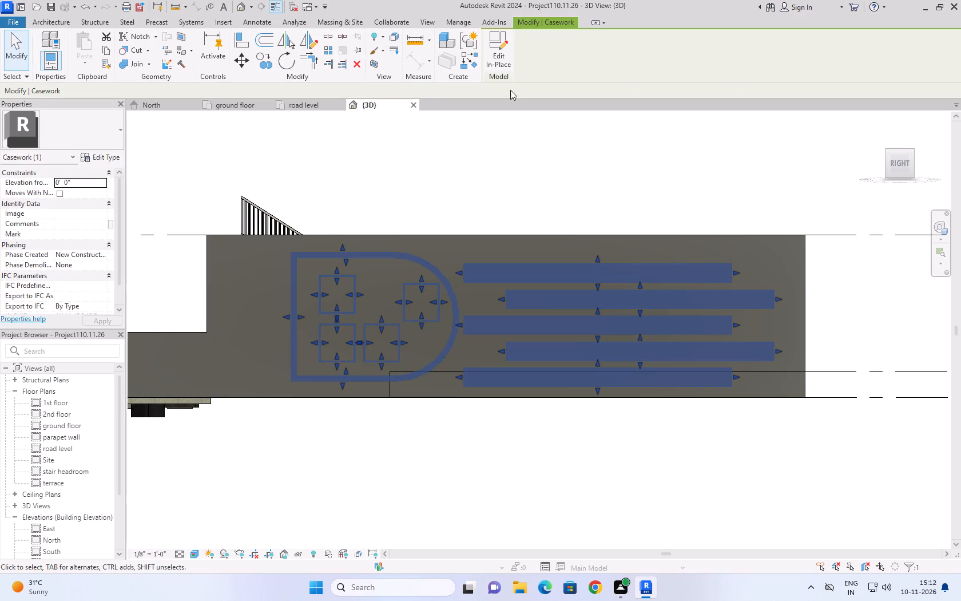
left_click(500, 65)
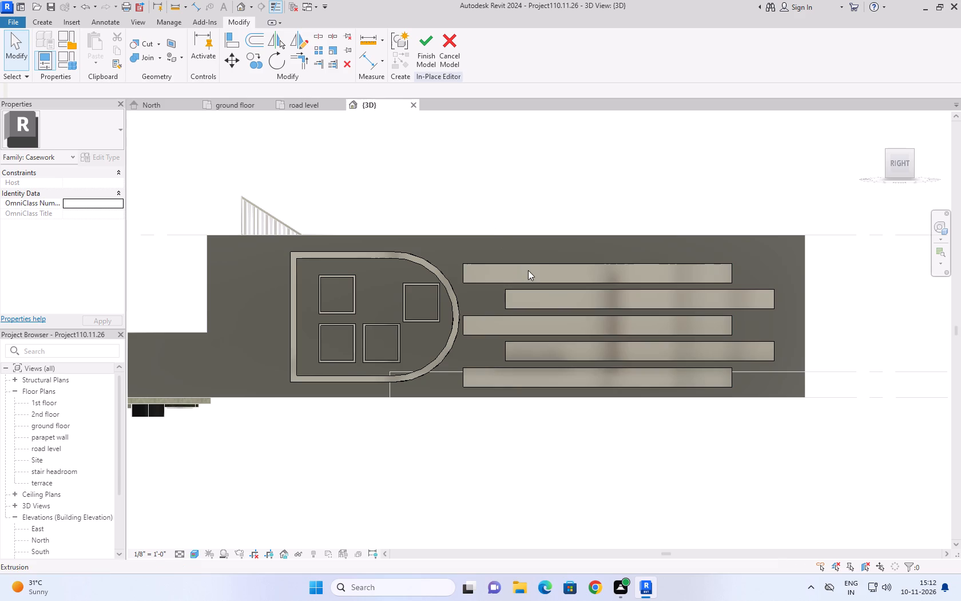
left_click(534, 260)
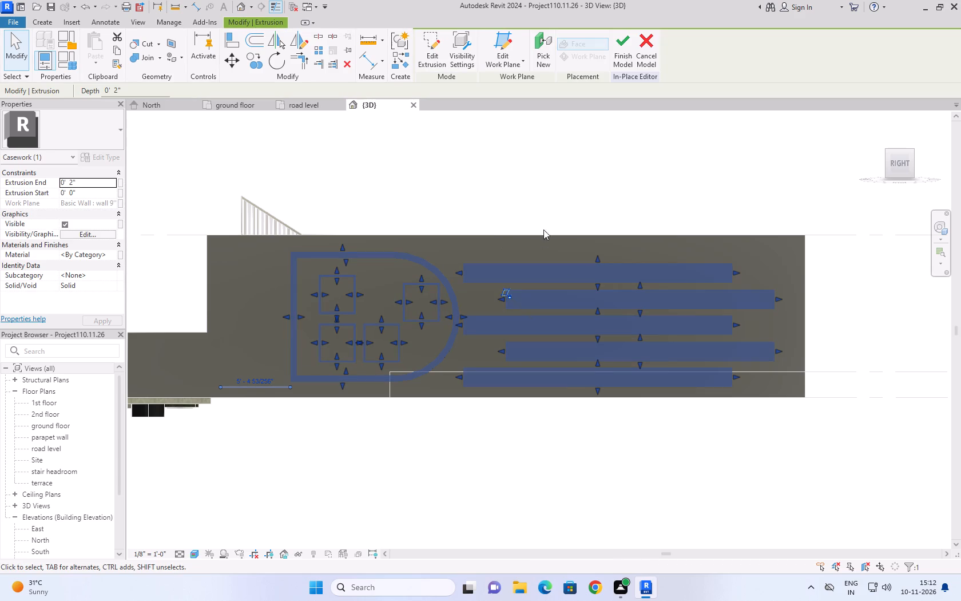
left_click(425, 60)
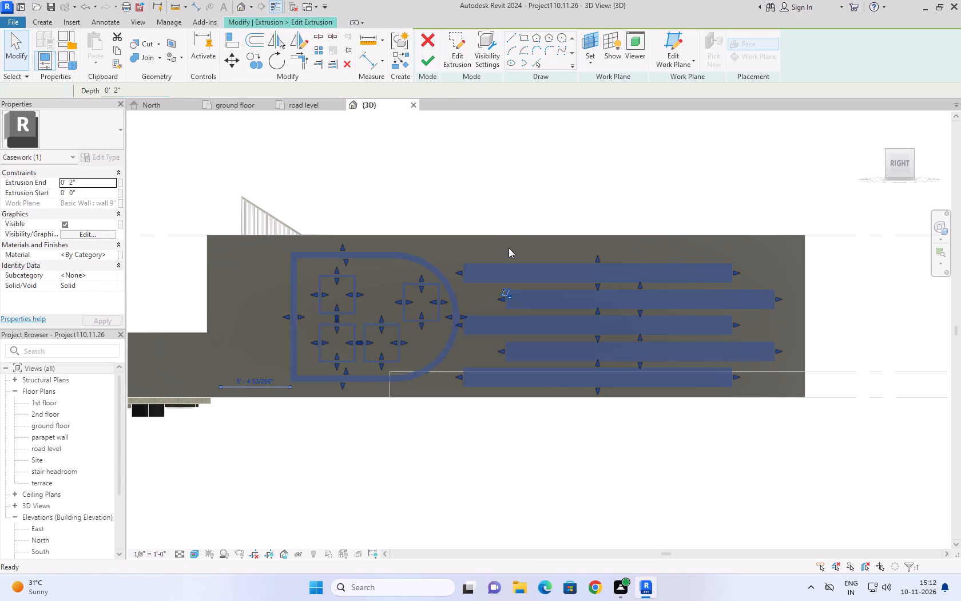
left_click(466, 272)
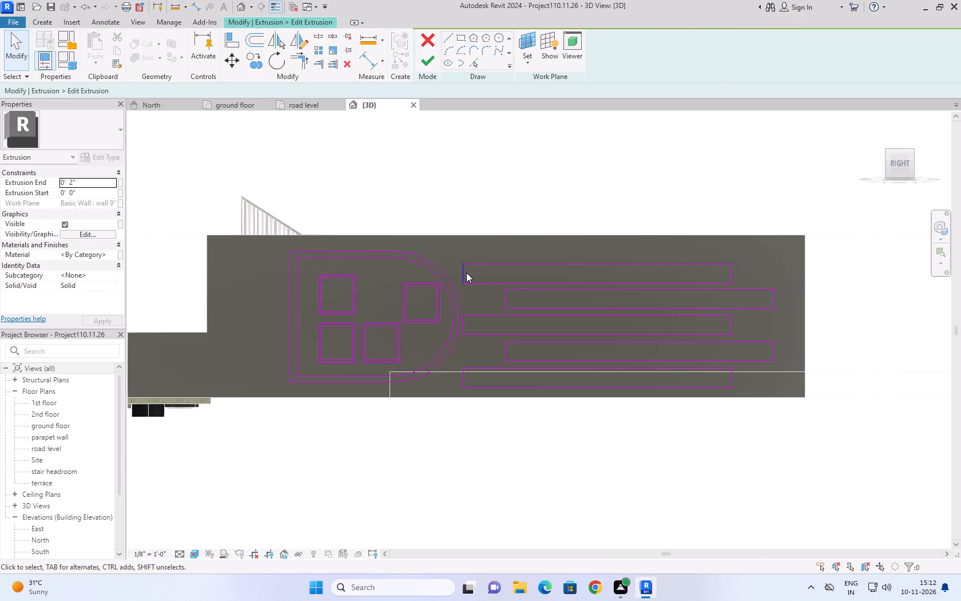
left_click(724, 284)
scroll(751, 283, "up", 3)
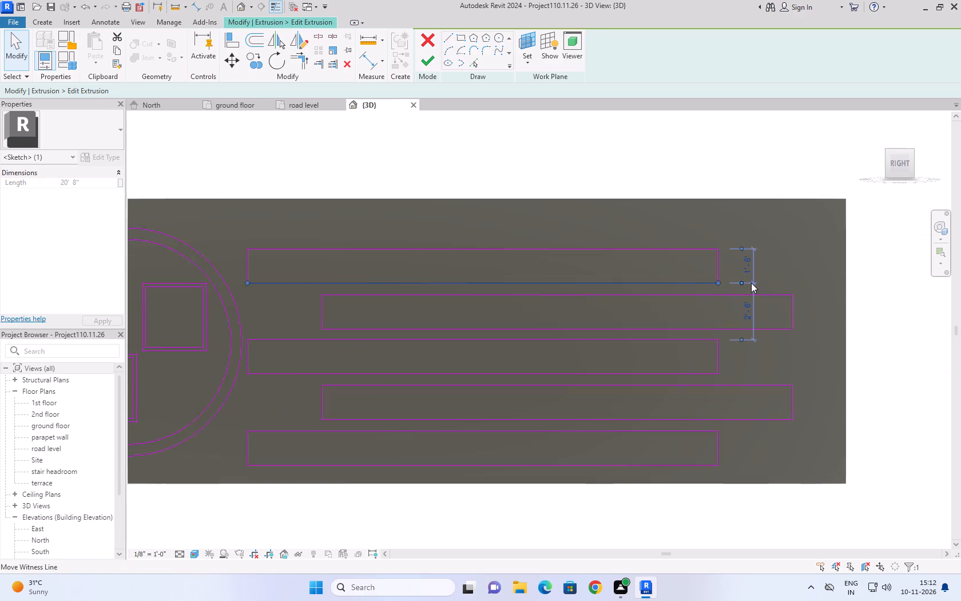
scroll(751, 283, "up", 5)
scroll(775, 245, "down", 1)
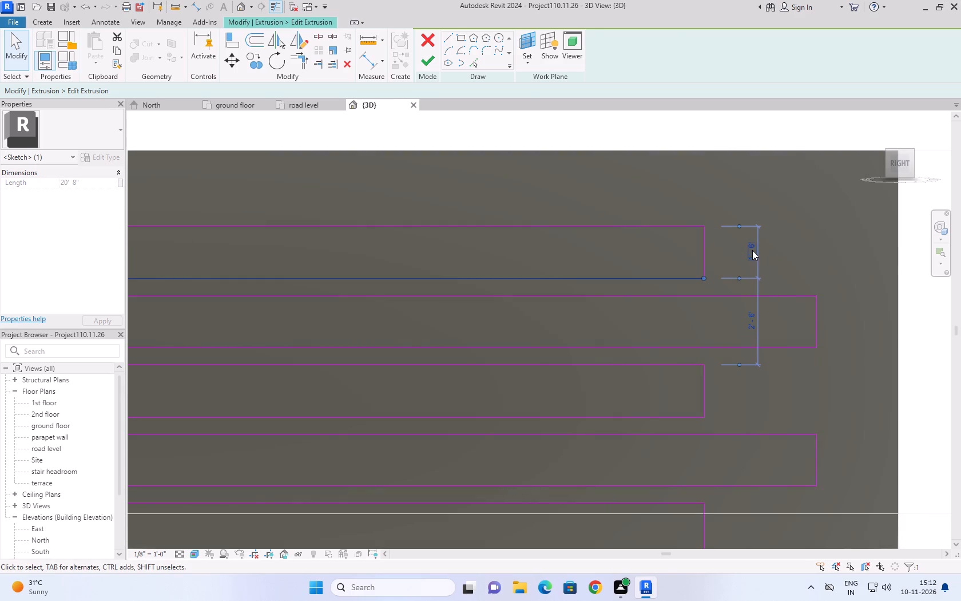
left_click(752, 250)
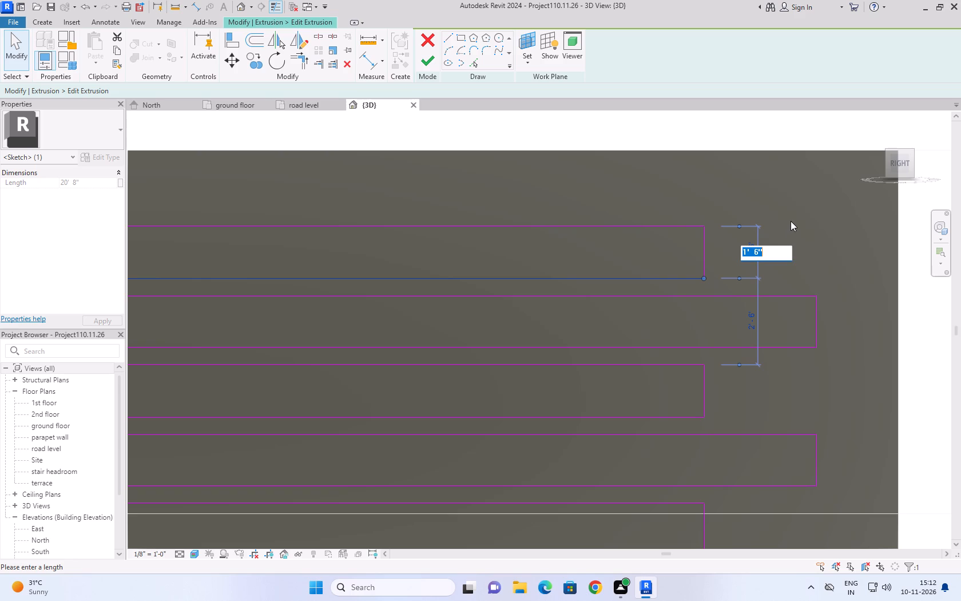
type("6''")
left_click(807, 192)
scroll(581, 267, "down", 2)
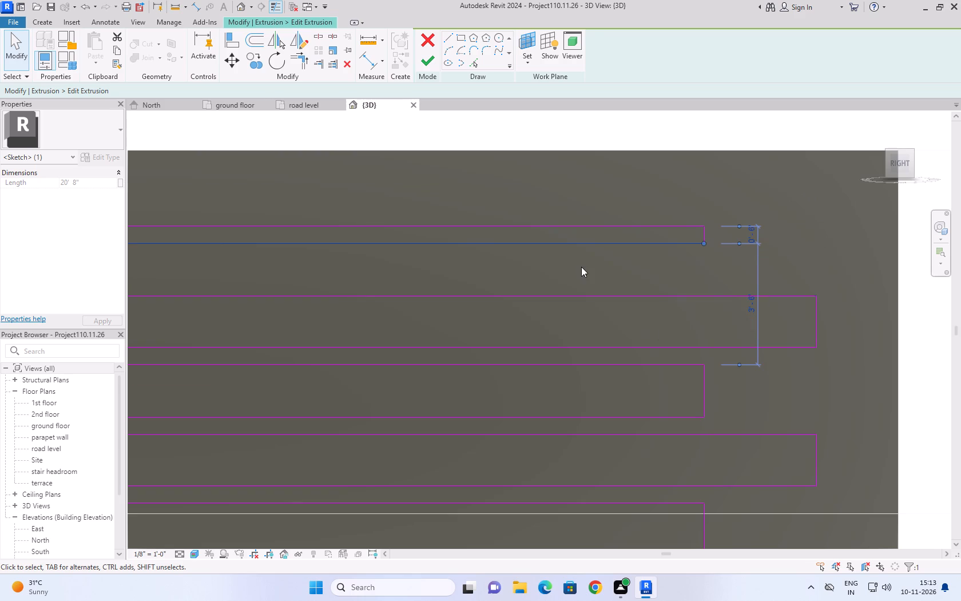
scroll(581, 267, "down", 1)
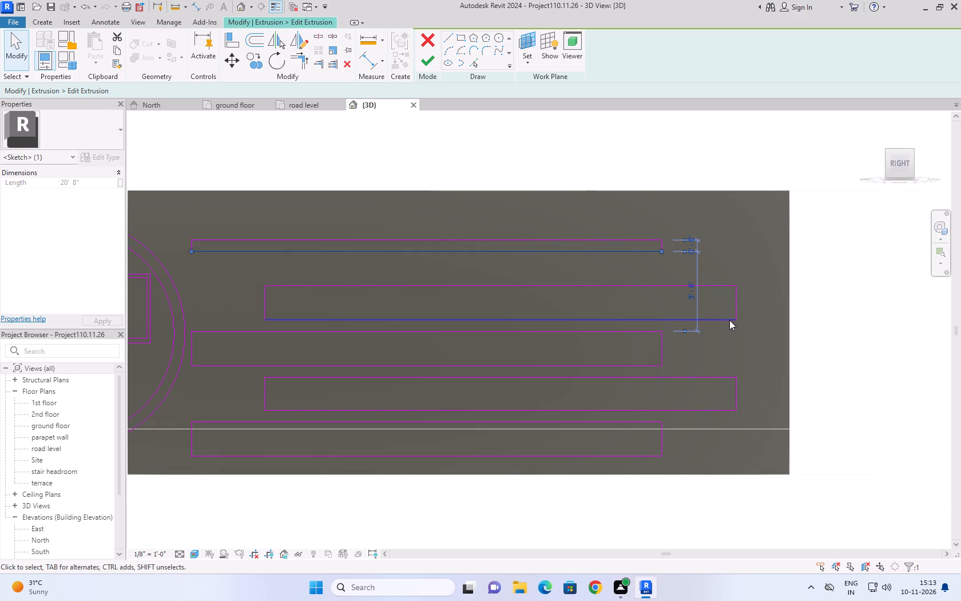
Set the heights of the second and third strips from the top to 6" by moving their lower edges.
left_click(729, 320)
left_click(748, 301)
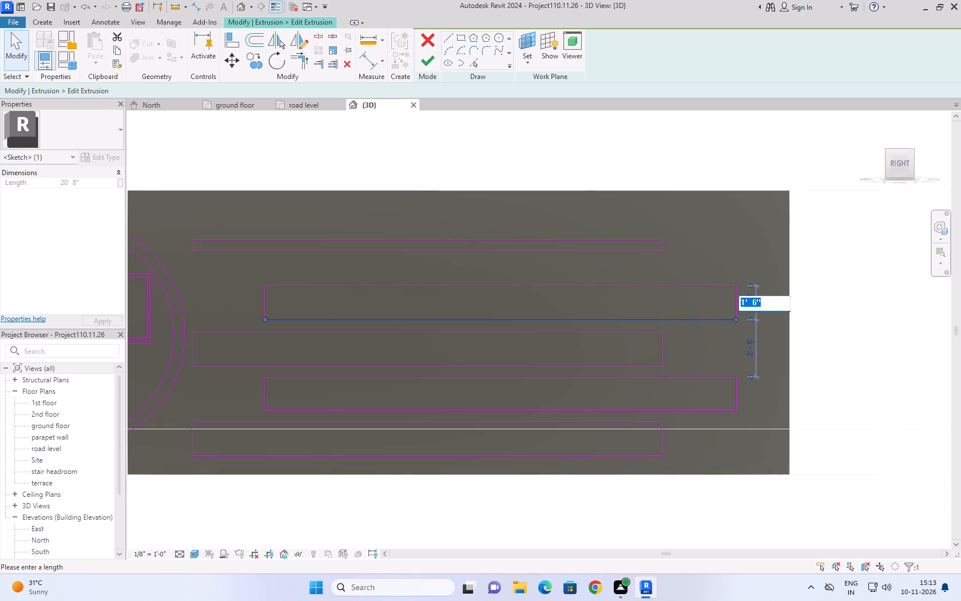
type("6''")
left_click(748, 243)
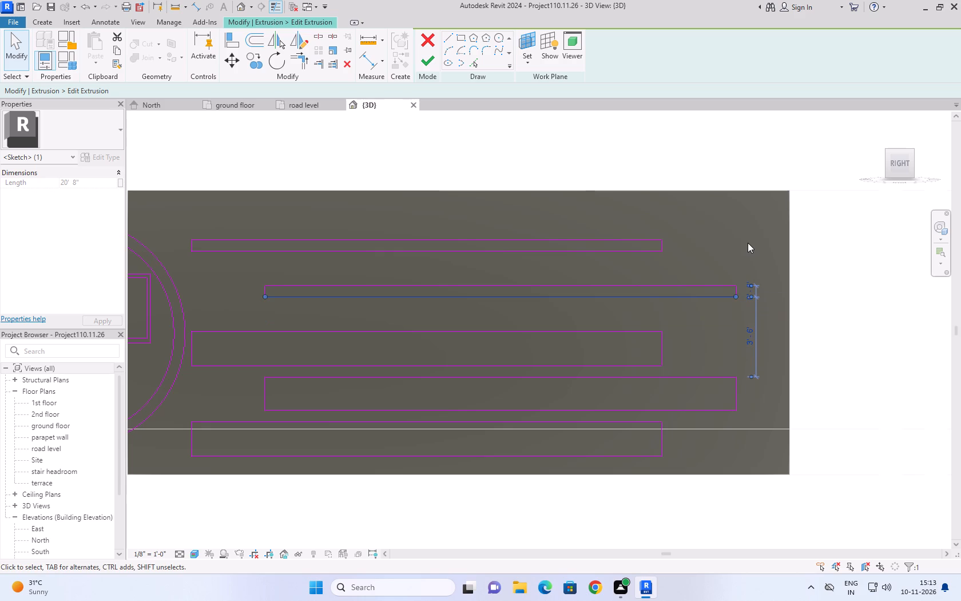
left_click(428, 362)
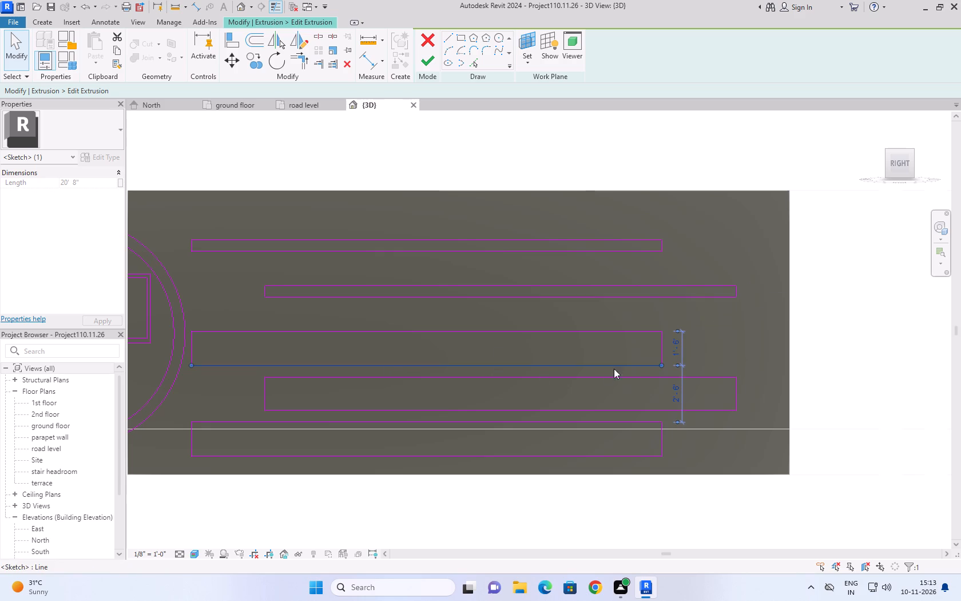
left_click(677, 351)
type("6''")
key("Return")
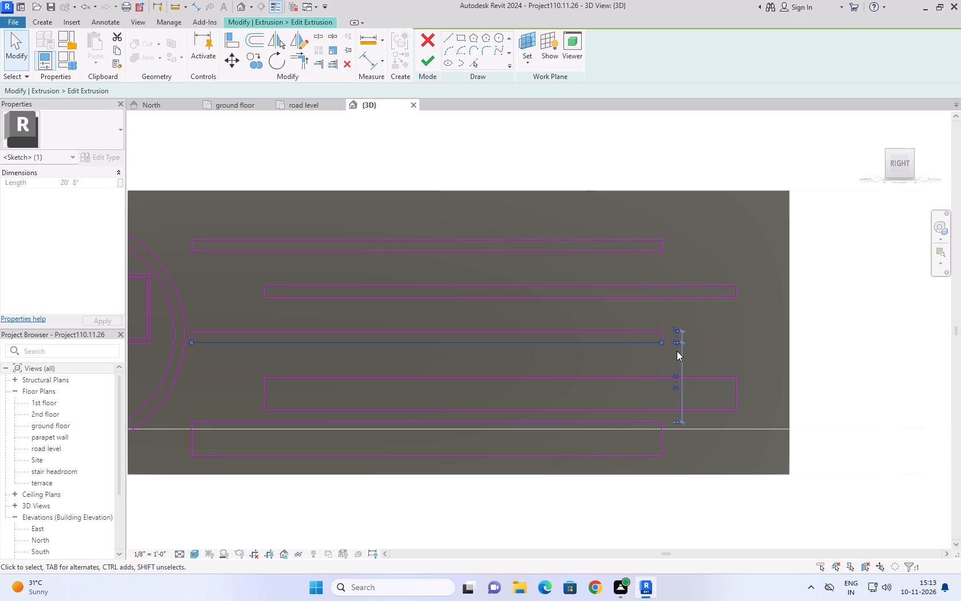
Set the fourth and lowest strips' heights to 6" by moving their lower edges, and finish the sketch and in-place model.
left_click(633, 407)
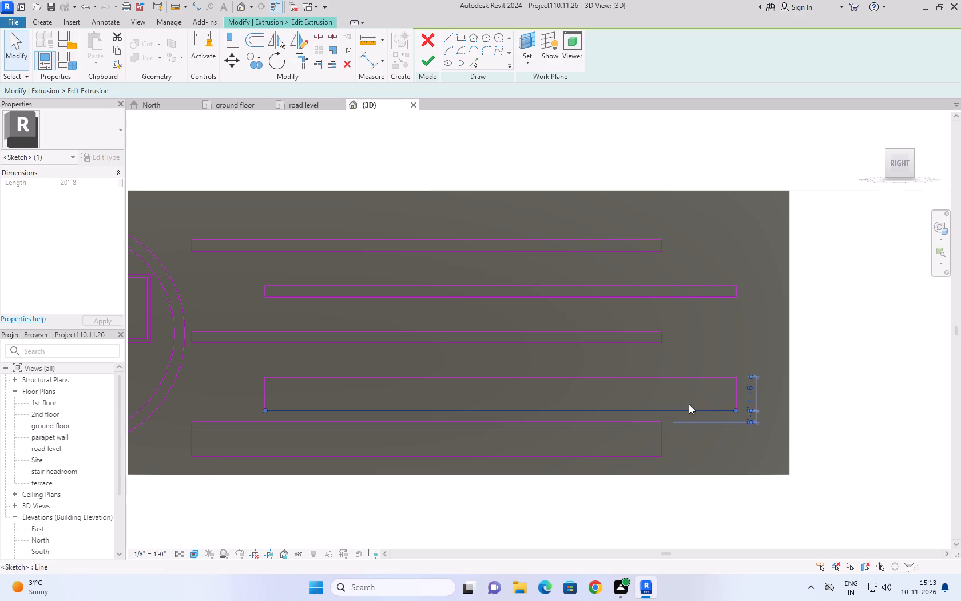
left_click(747, 396)
type("6''")
left_click(752, 334)
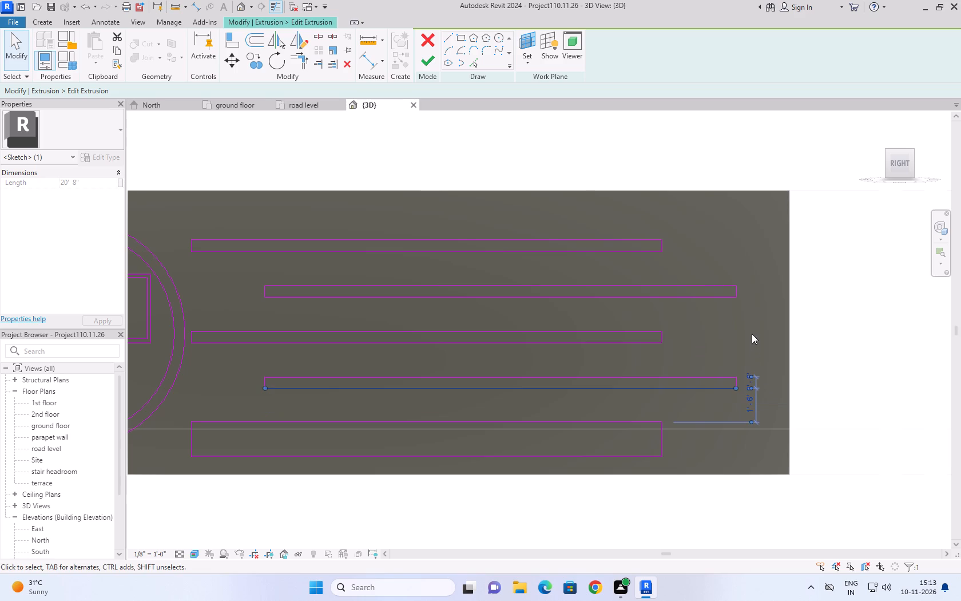
left_click(633, 454)
left_click(670, 441)
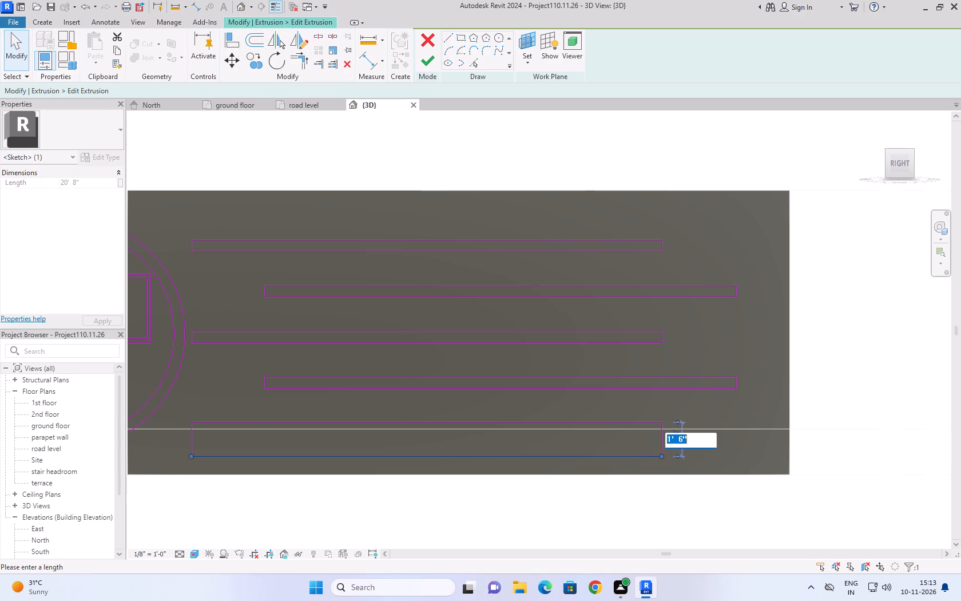
type("6''")
left_click(783, 345)
scroll(746, 286, "down", 3)
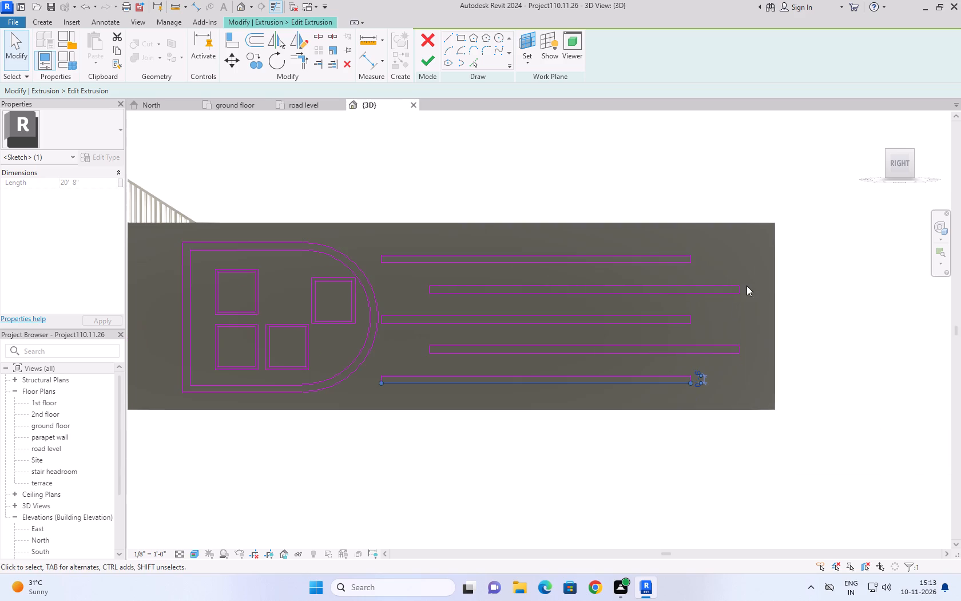
left_click(581, 489)
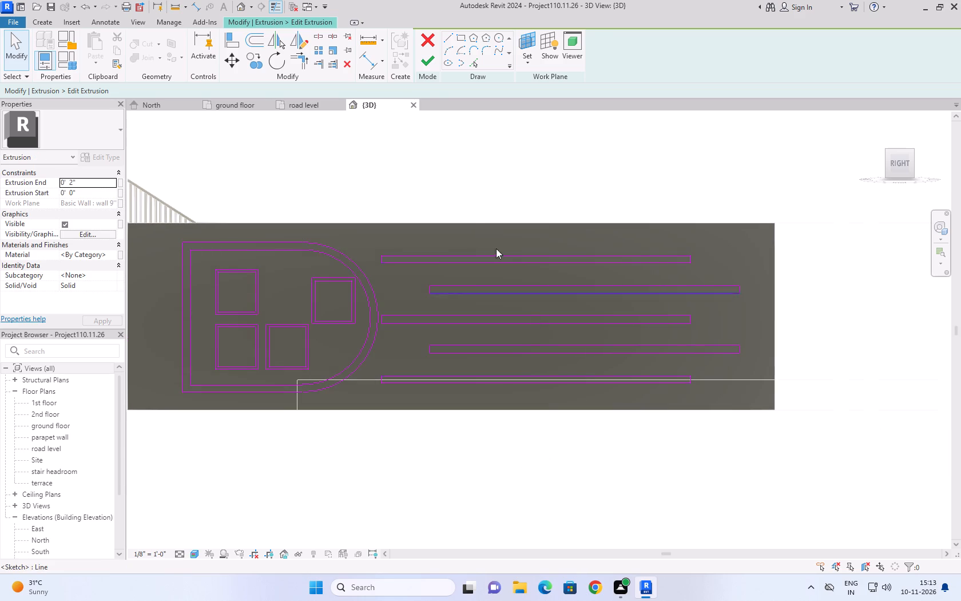
left_click(437, 54)
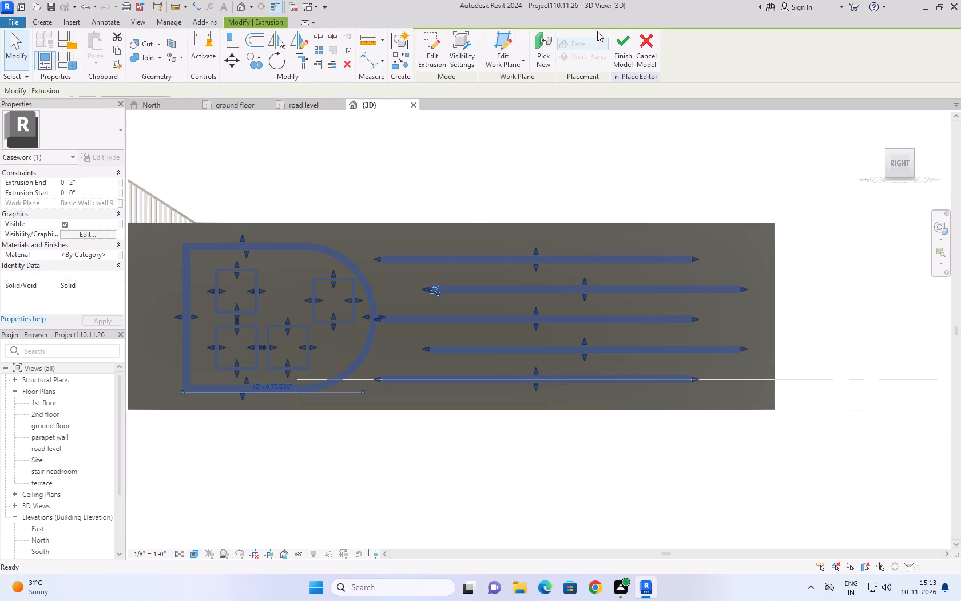
left_click(624, 40)
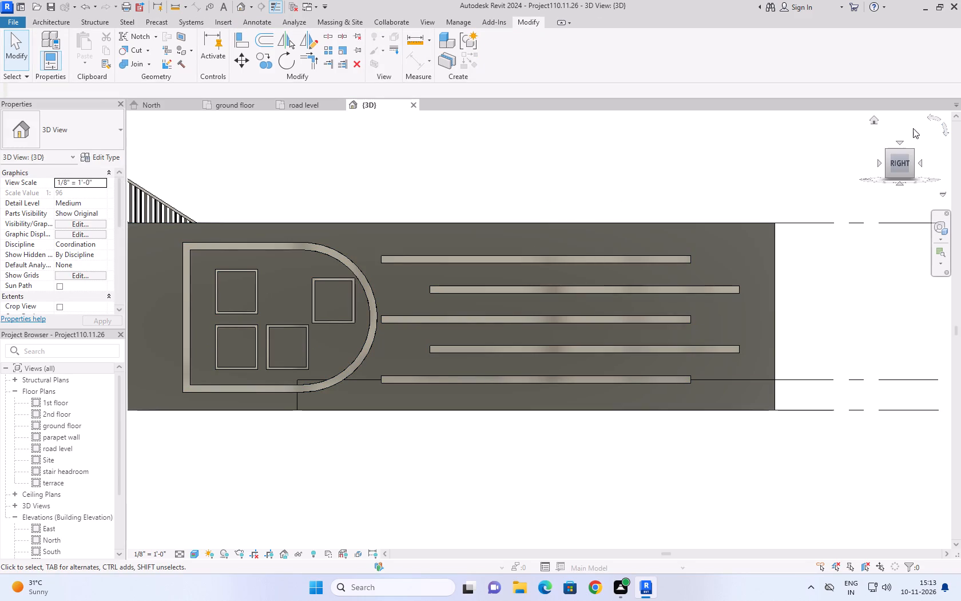
Examine the side wall's thinned strips and arched frame from the home 3D view.
left_click(876, 121)
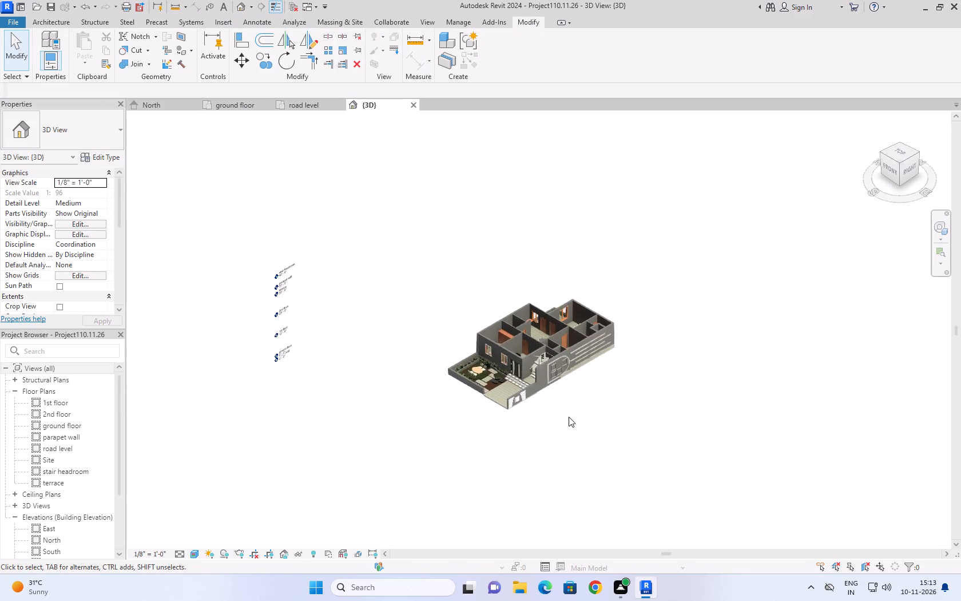
left_click(626, 433)
scroll(625, 408, "up", 9)
scroll(542, 344, "up", 2)
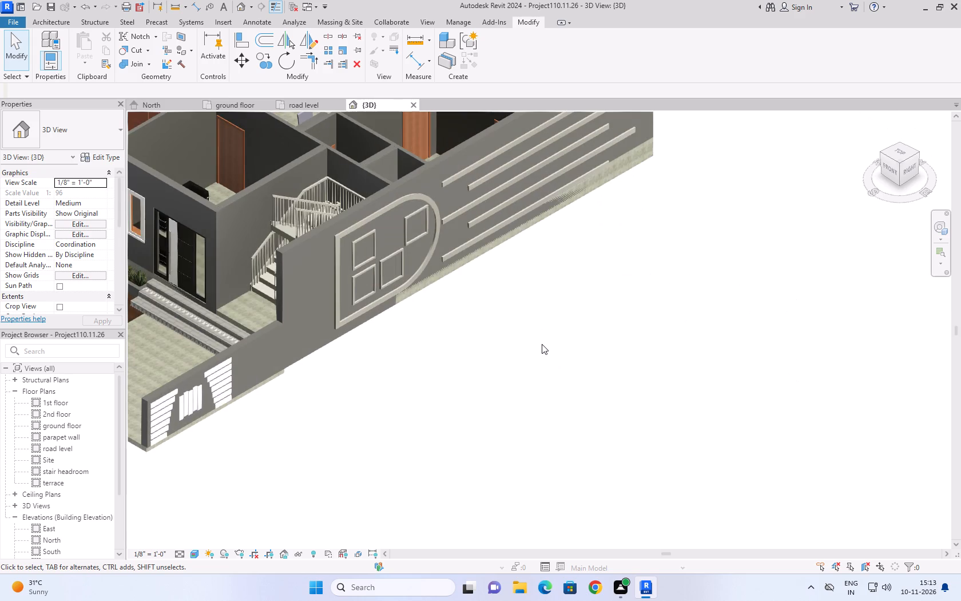
middle_click_drag(453, 283, 476, 311)
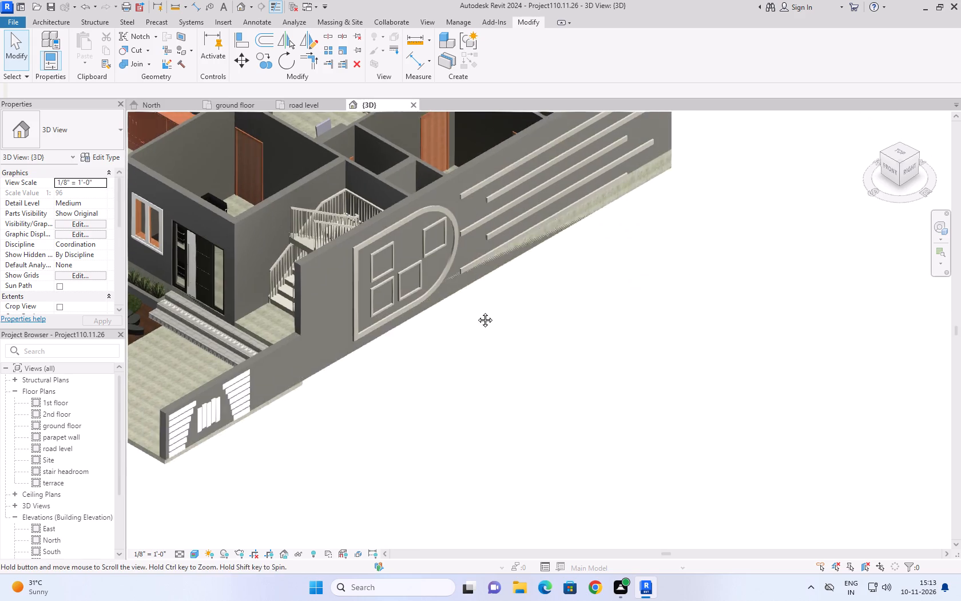
middle_click_drag(476, 311, 483, 390)
left_click(522, 418)
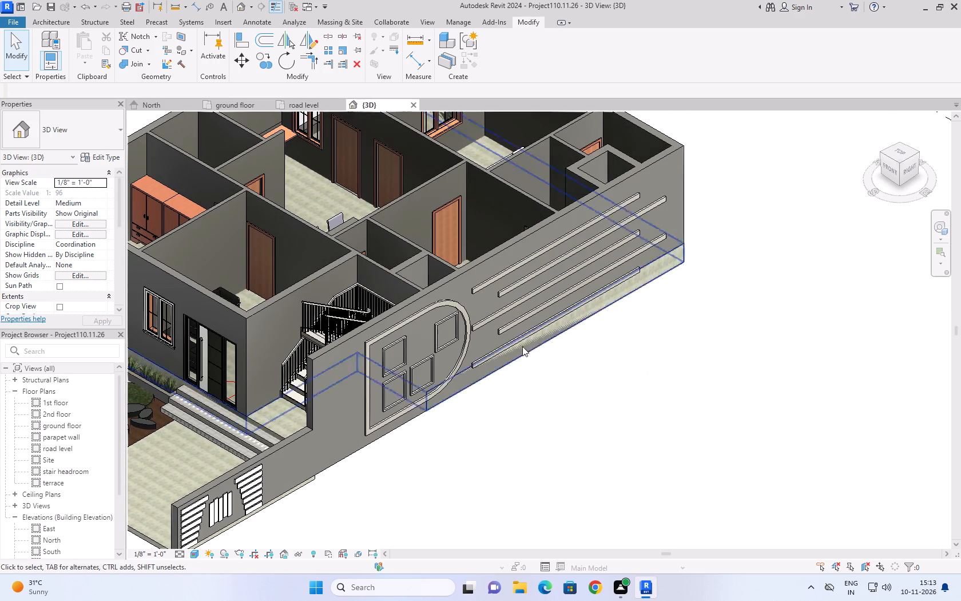
Edit the side wall's decoration in place, set its Extrusion End to 1", and finish the model.
left_click(510, 309)
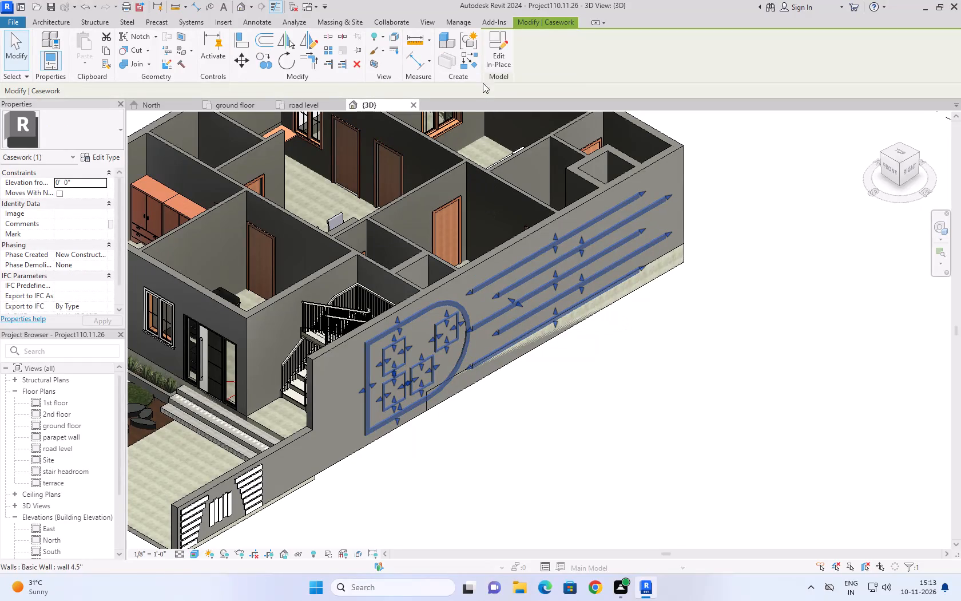
left_click(491, 58)
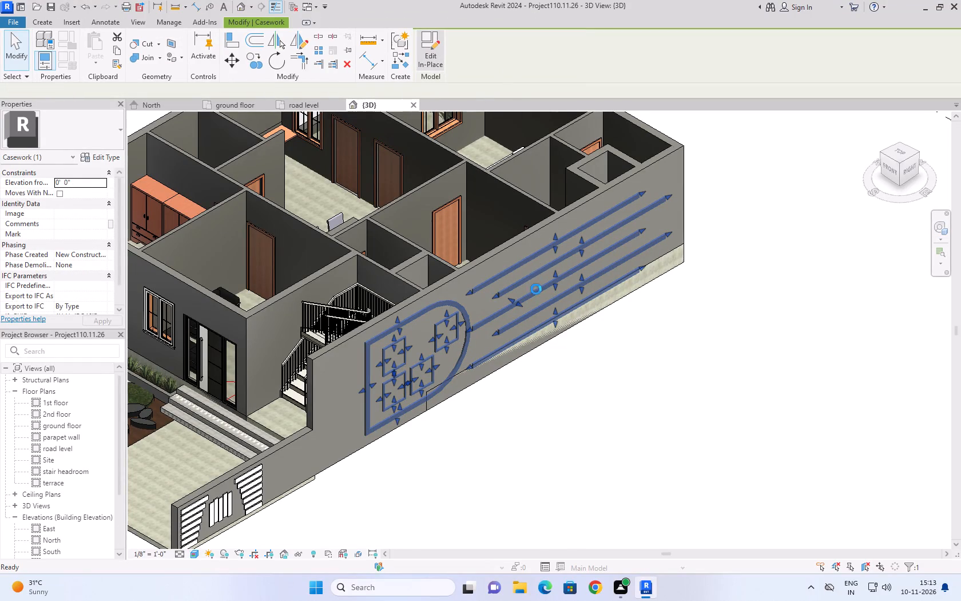
left_click(536, 296)
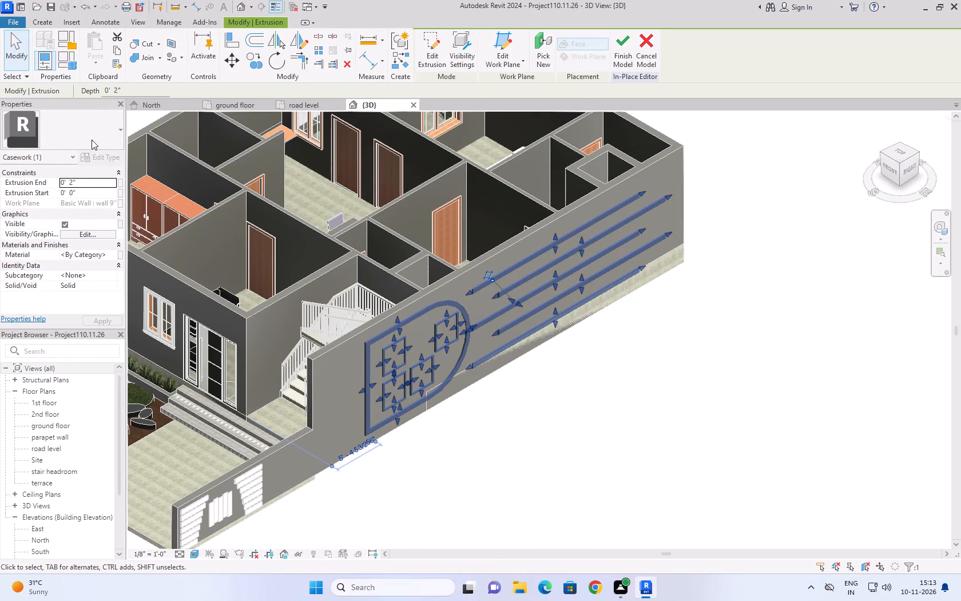
left_click(106, 184)
left_click(106, 184)
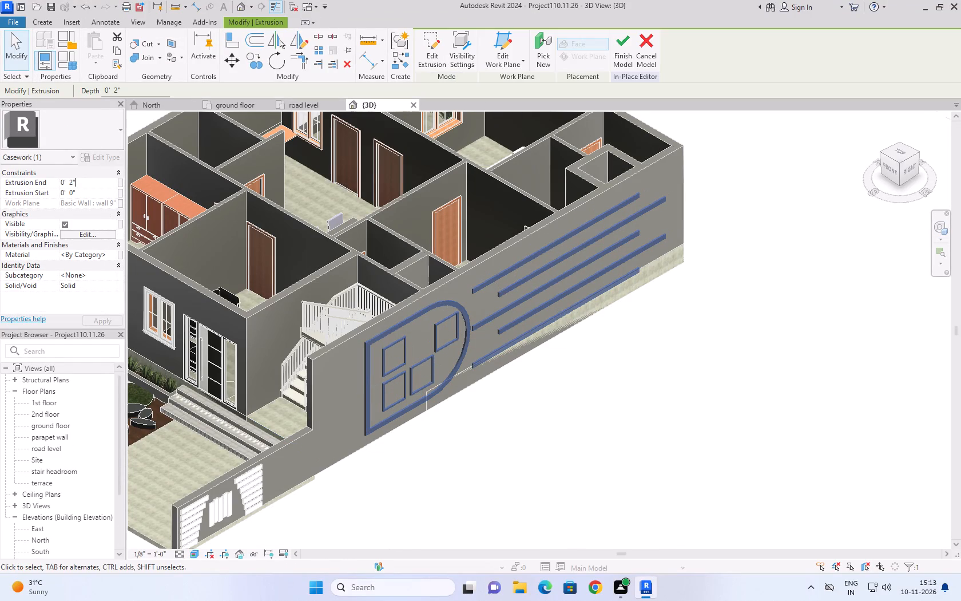
key("BackSpace")
key("BackSpace")
type("1''")
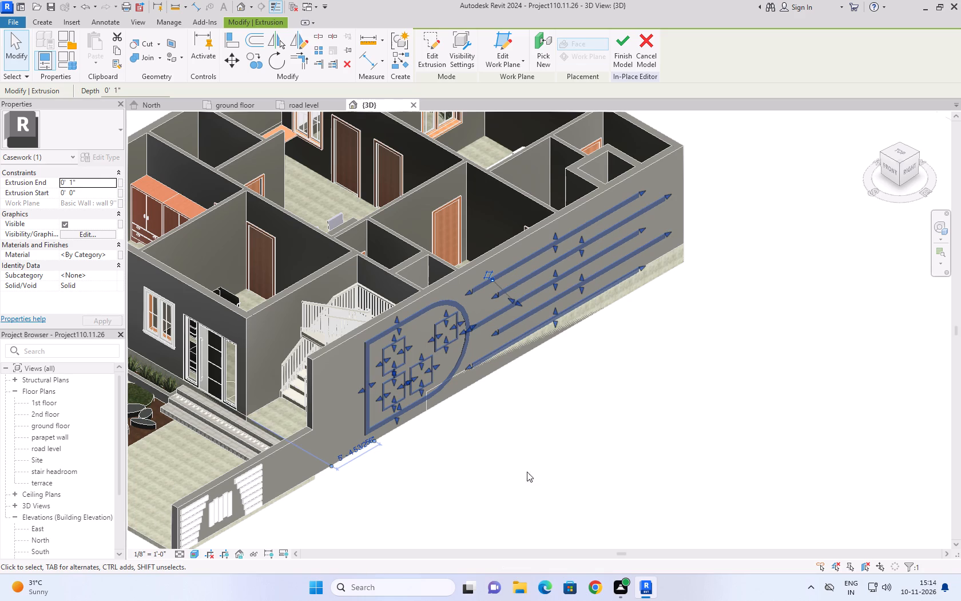
left_click(680, 451)
left_click(594, 457)
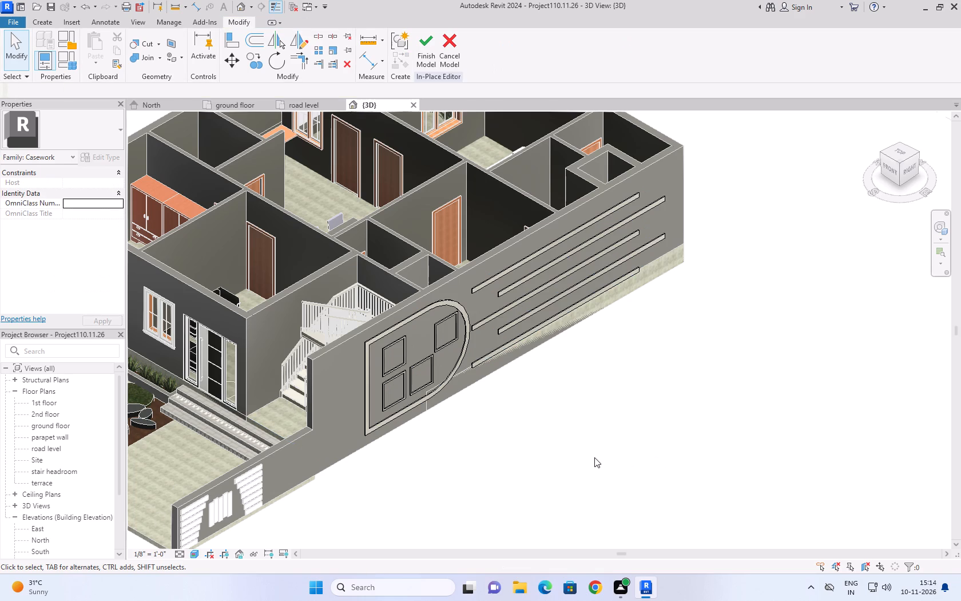
left_click(430, 58)
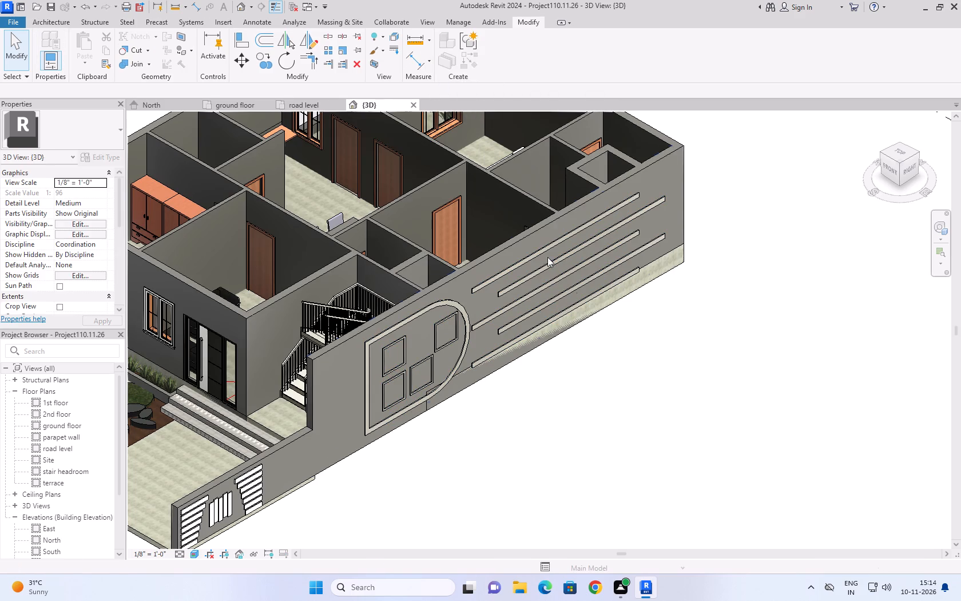
left_click(638, 383)
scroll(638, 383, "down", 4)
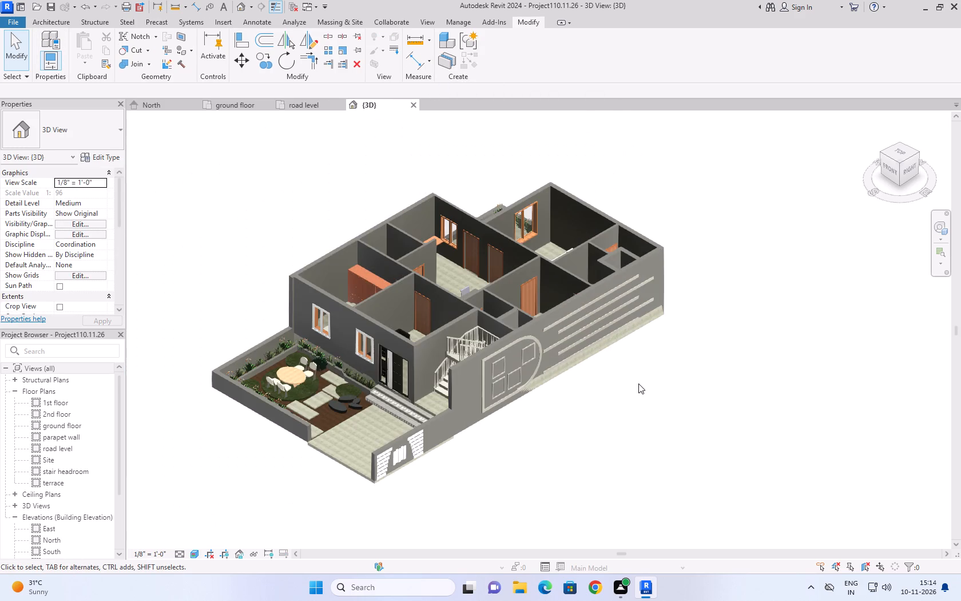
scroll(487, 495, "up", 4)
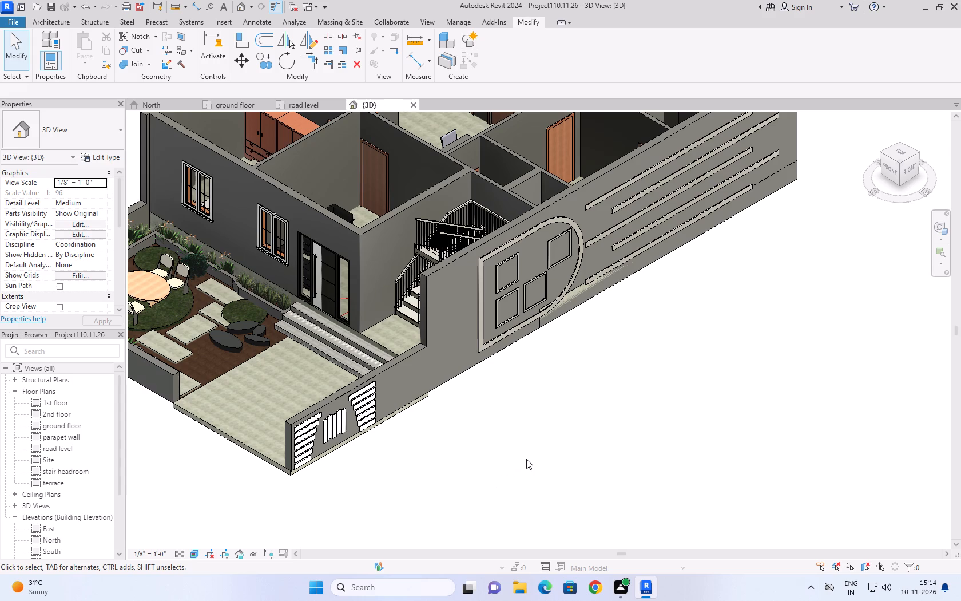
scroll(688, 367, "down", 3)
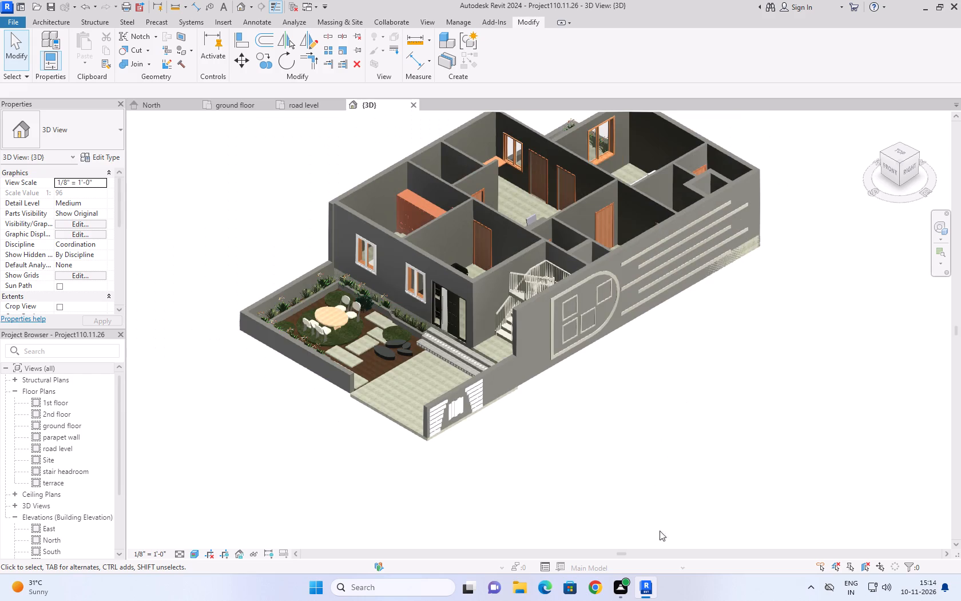
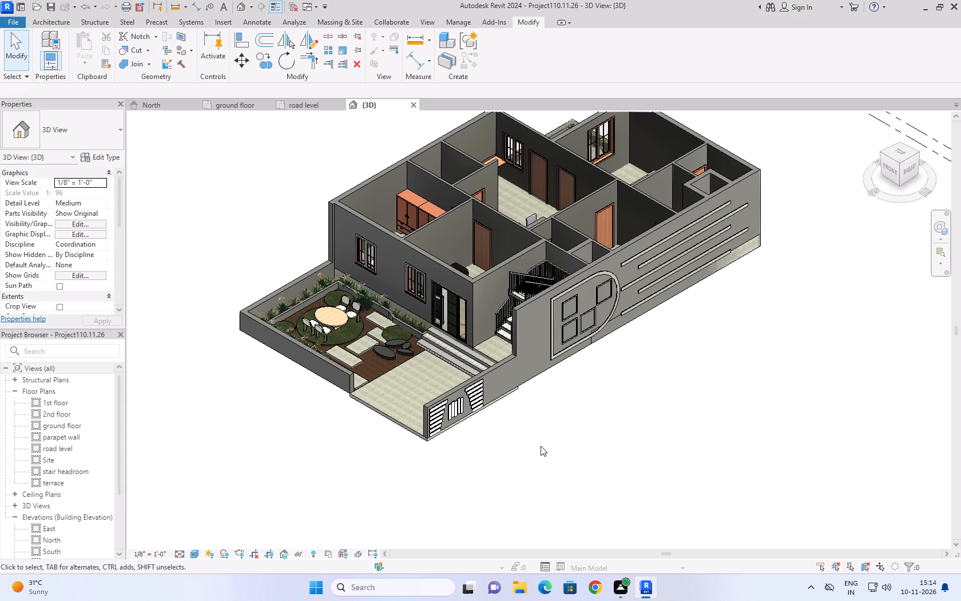
Edit the side wall's decoration in place and thicken the upper-left square frame by moving its four inner edges inward.
scroll(599, 338, "up", 3)
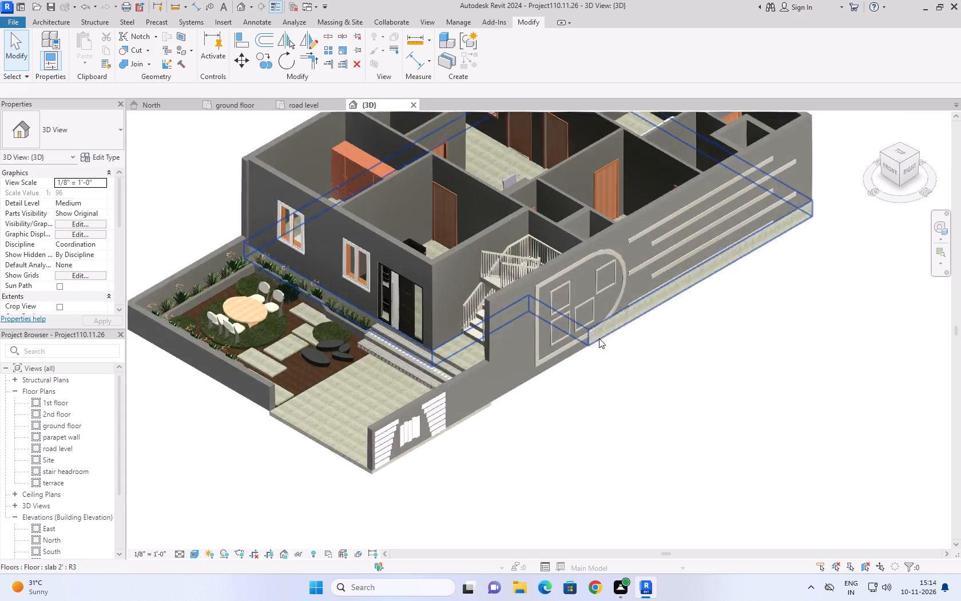
scroll(623, 356, "up", 3)
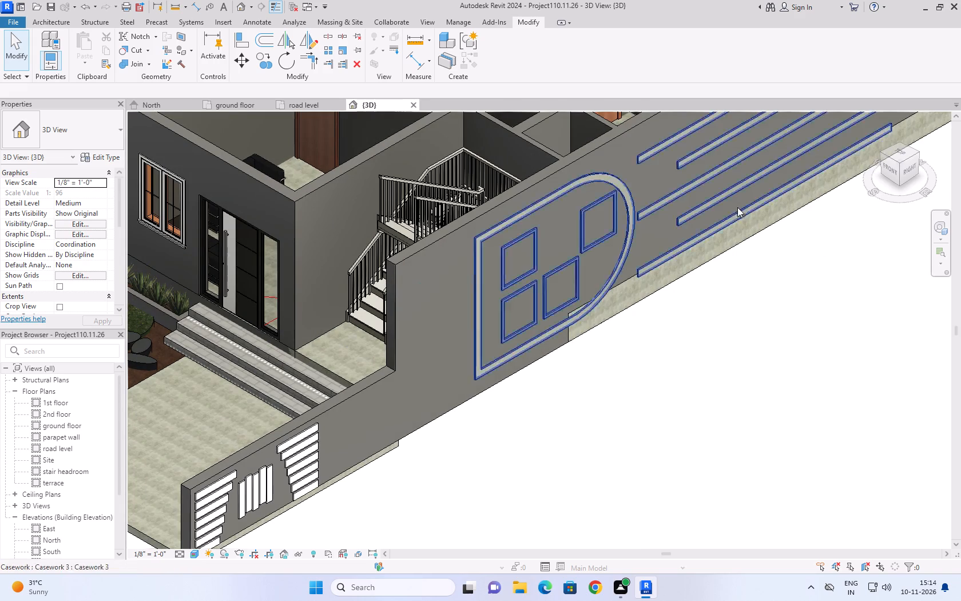
left_click(720, 203)
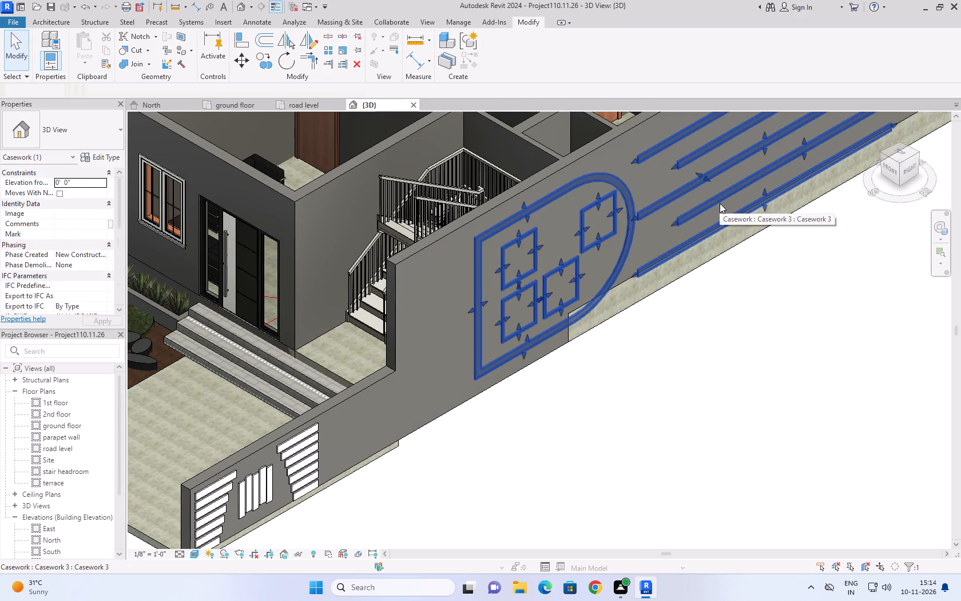
left_click(493, 63)
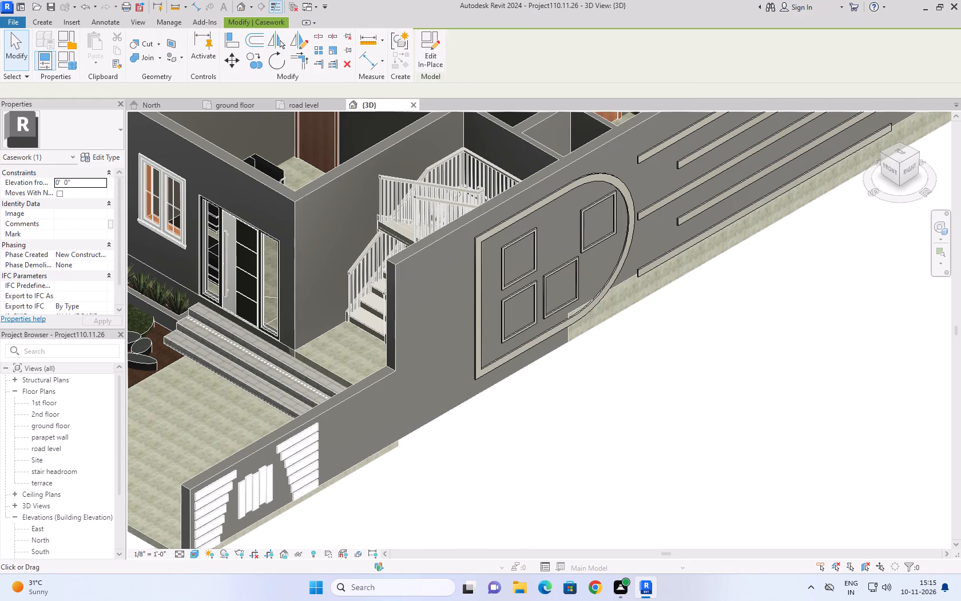
left_click(911, 168)
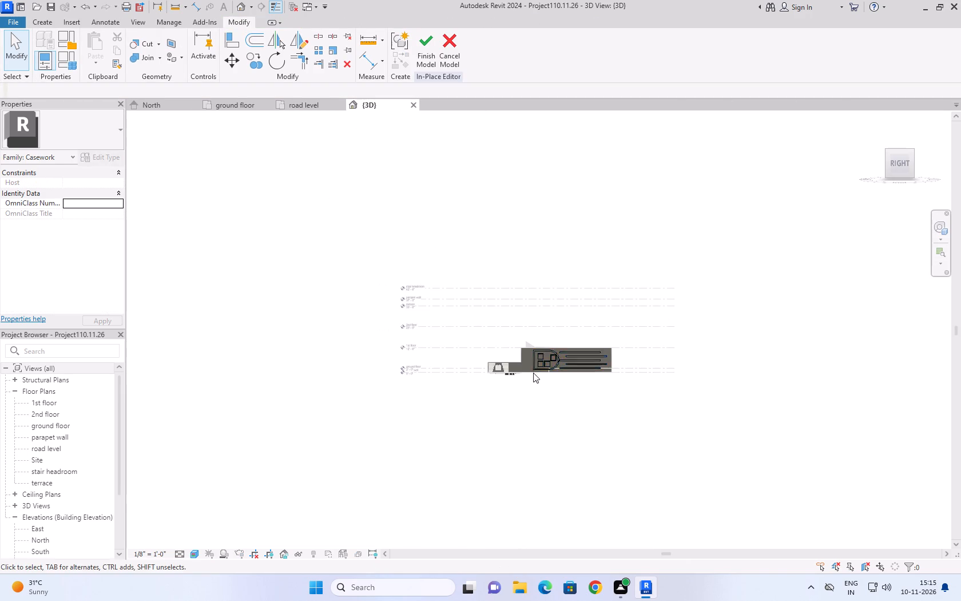
scroll(543, 380, "up", 16)
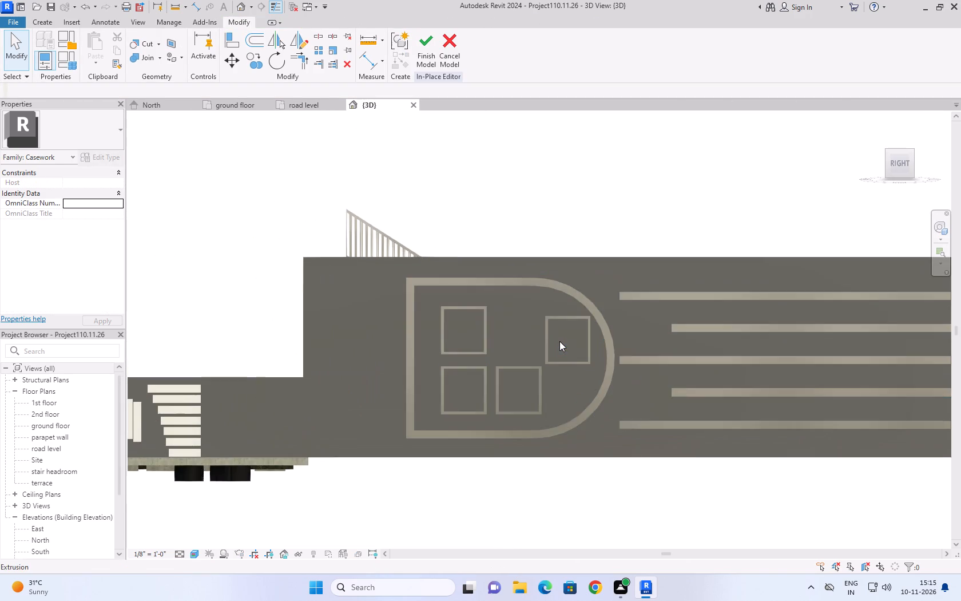
scroll(559, 341, "up", 2)
scroll(543, 302, "down", 3)
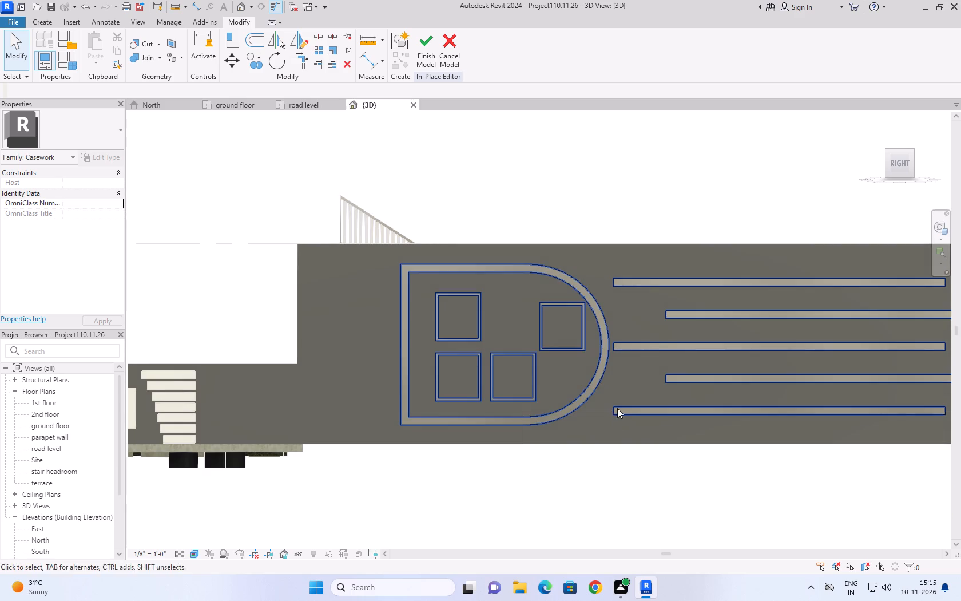
middle_click_drag(613, 372, 434, 367)
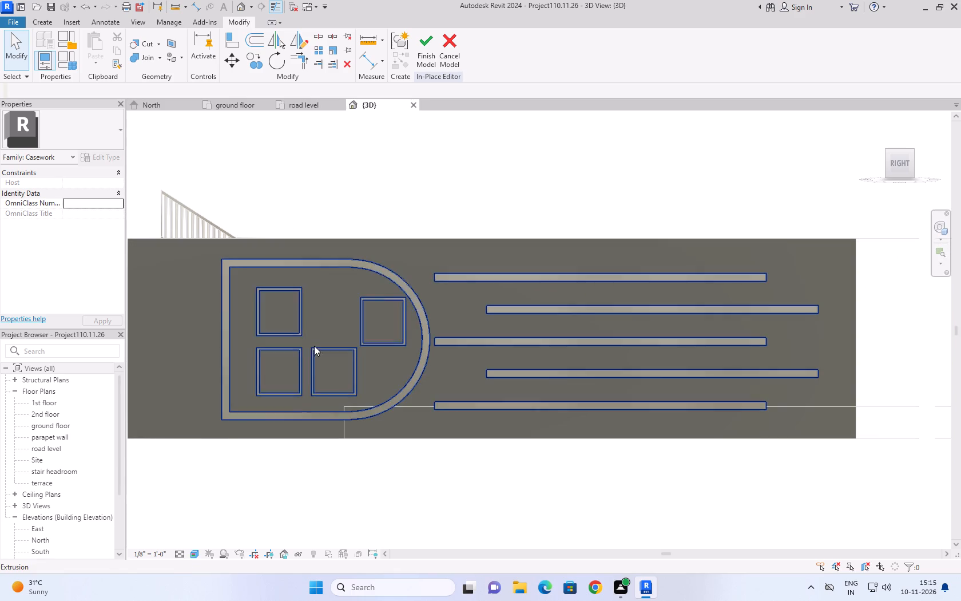
left_click(303, 259)
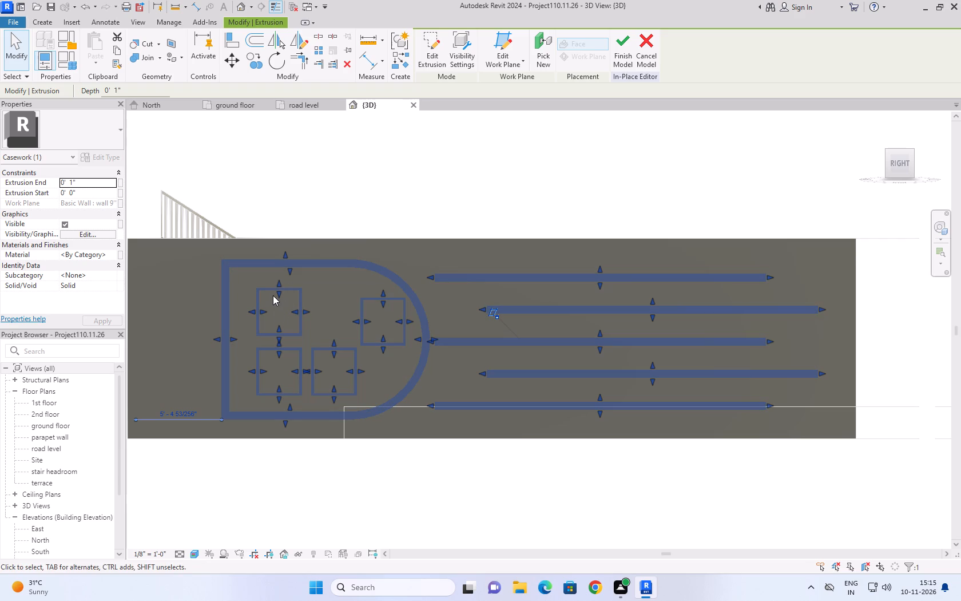
scroll(273, 295, "up", 4)
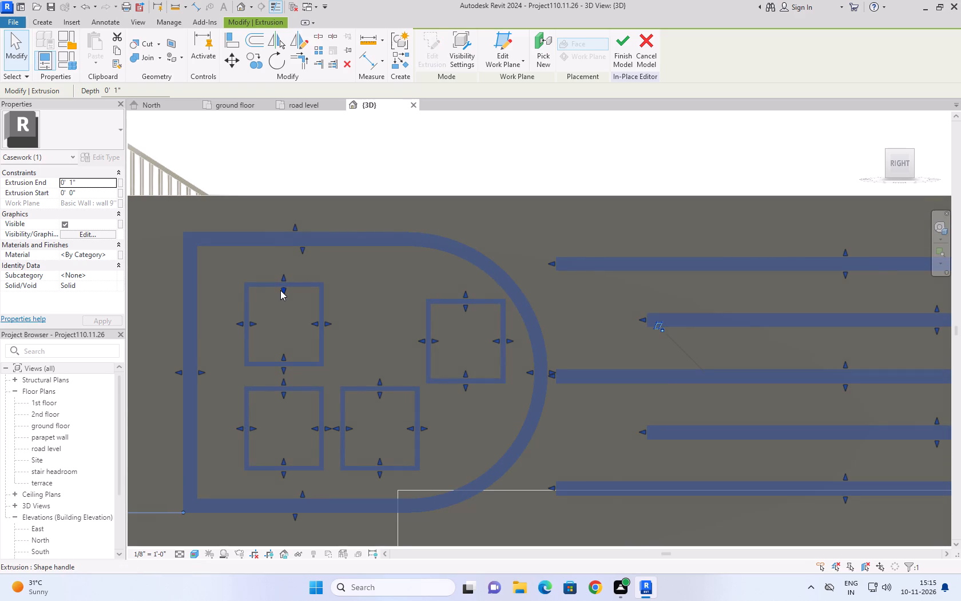
left_click(280, 290)
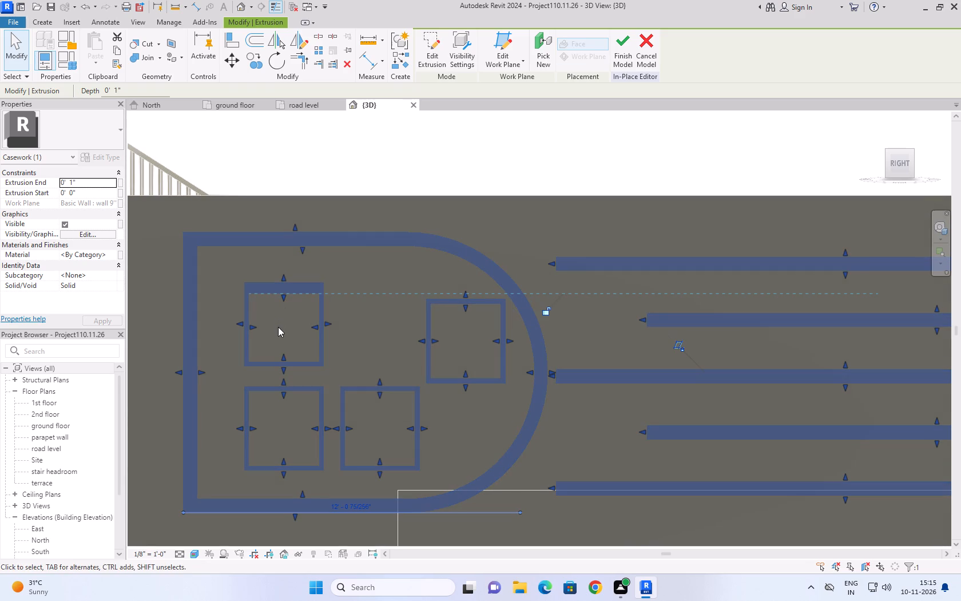
left_click(407, 173)
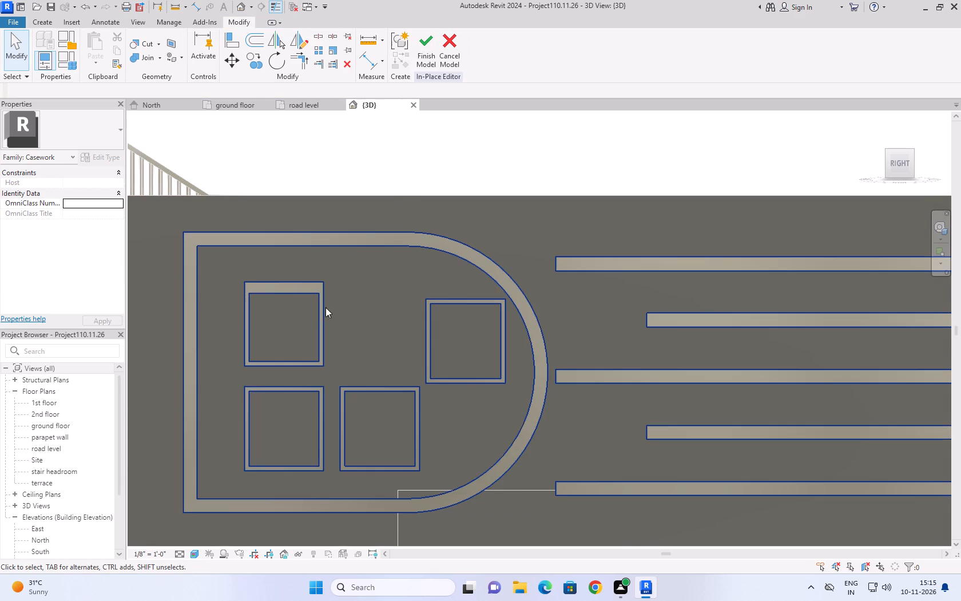
left_click(291, 365)
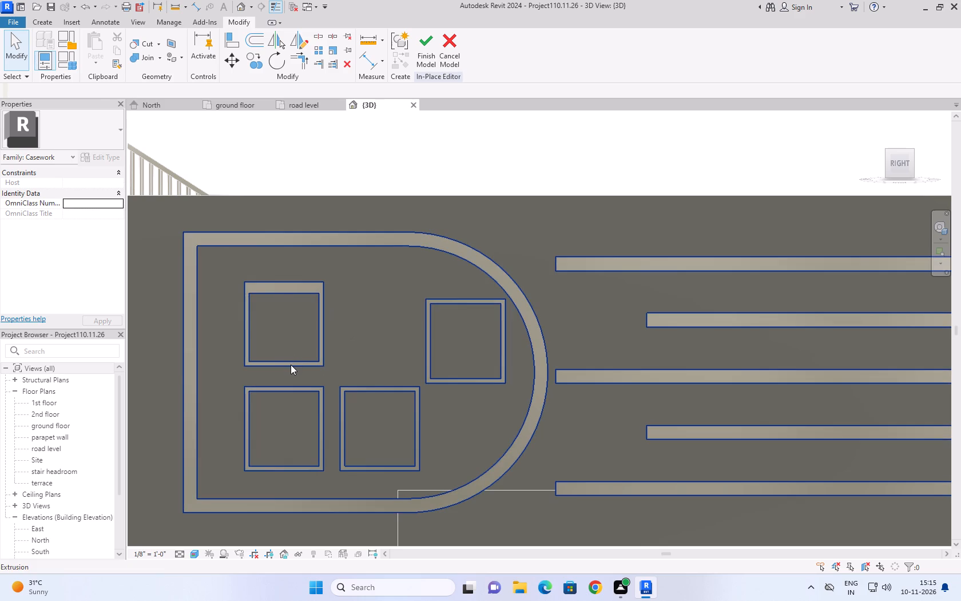
left_click(283, 357)
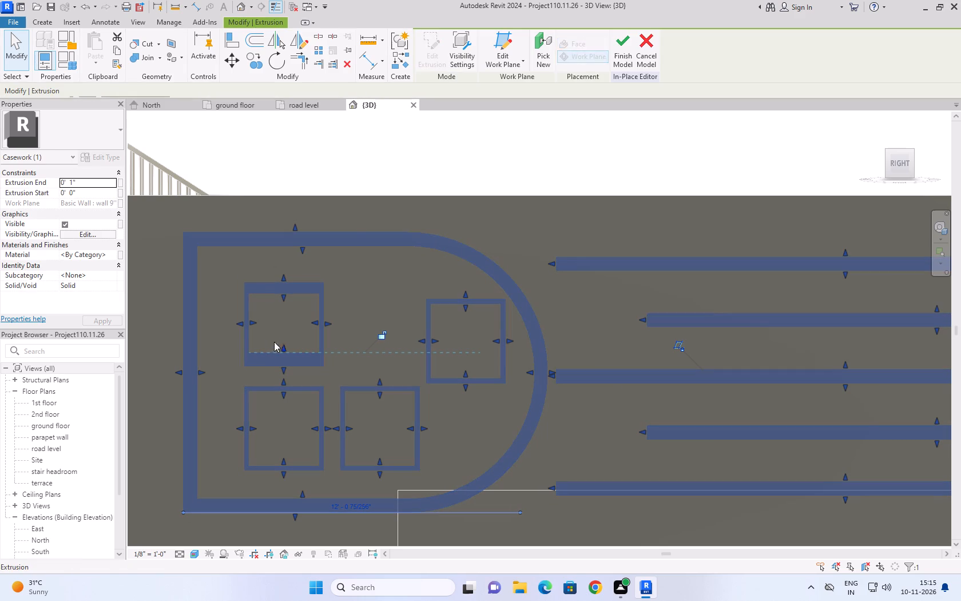
left_click(250, 321)
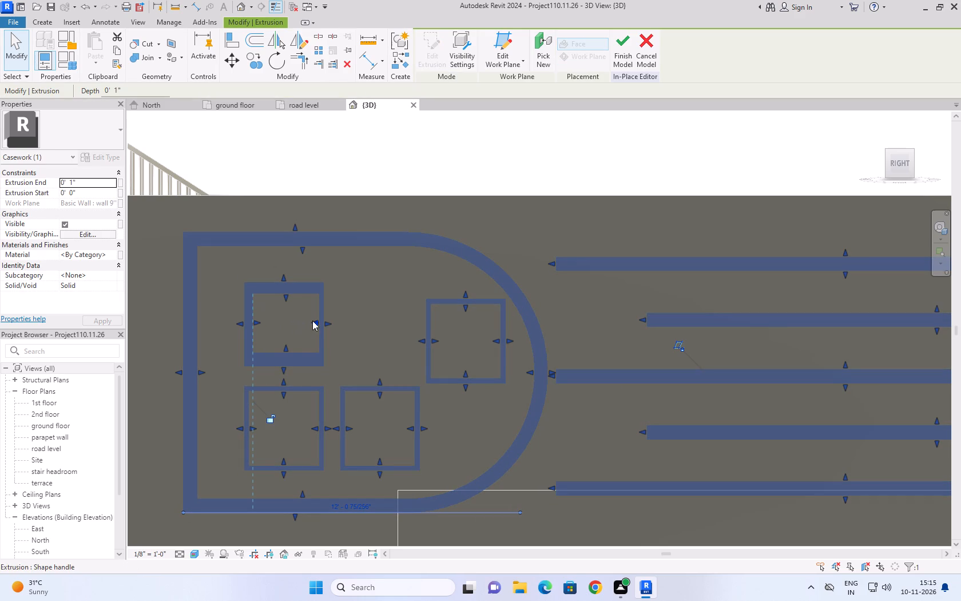
left_click(313, 321)
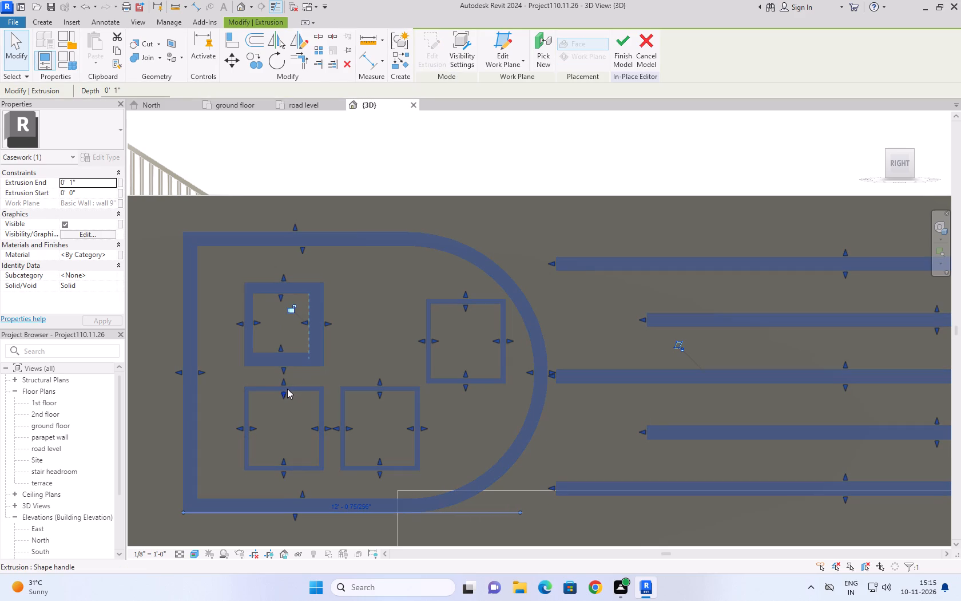
Thicken the lower-left square frame inside the arch by moving its inner edges inward.
left_click(281, 396)
left_click(257, 433)
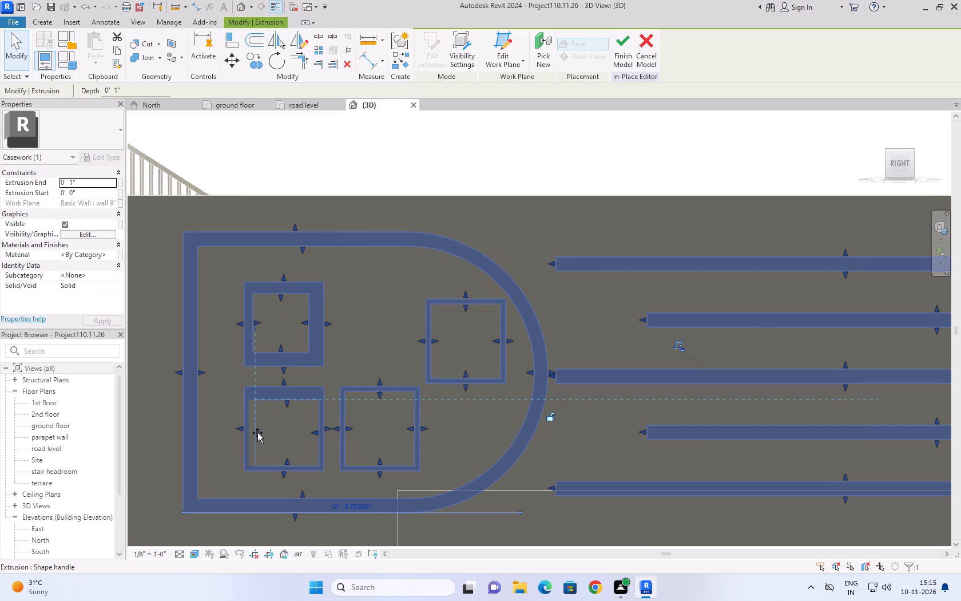
left_click(285, 461)
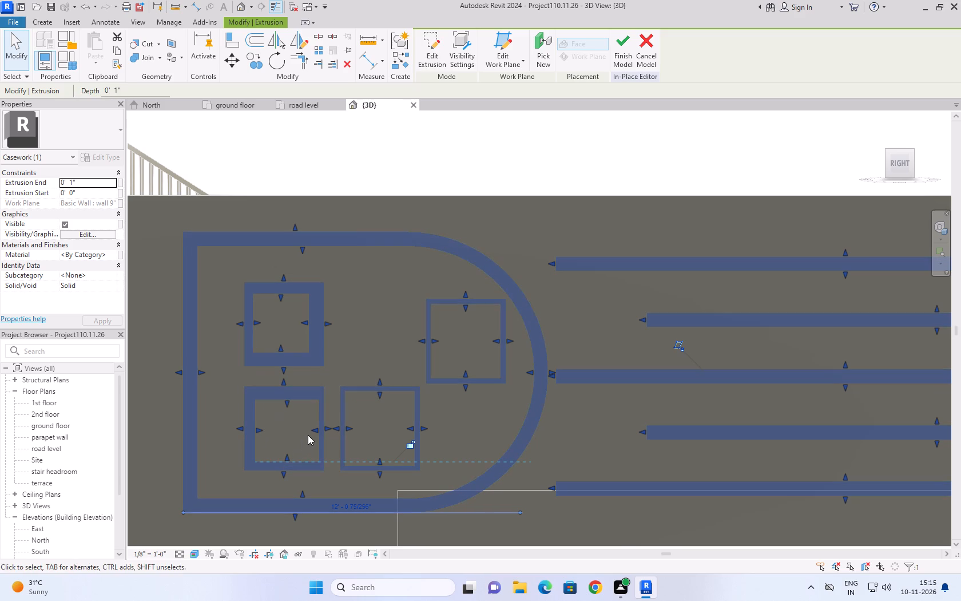
left_click(311, 432)
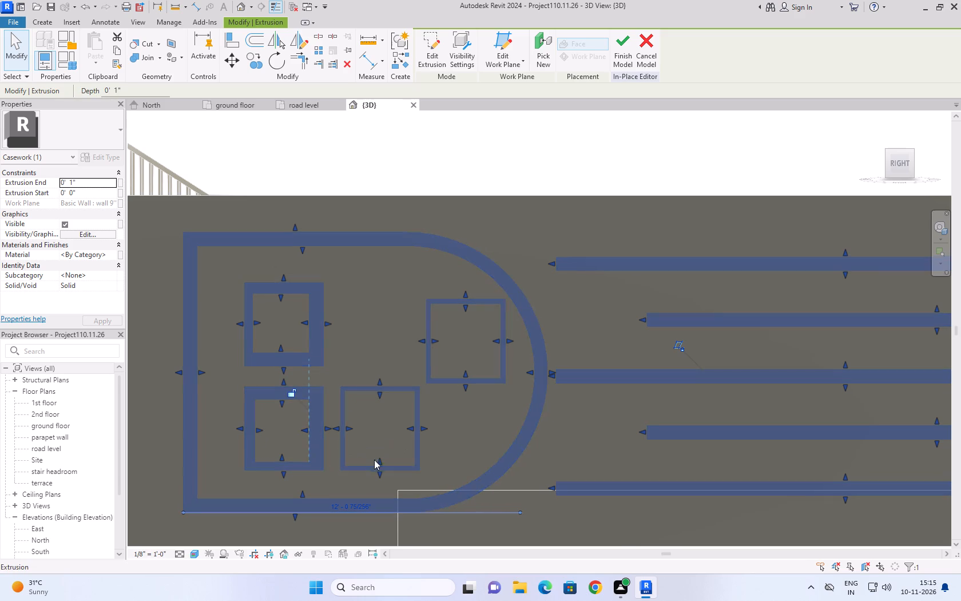
left_click(259, 429)
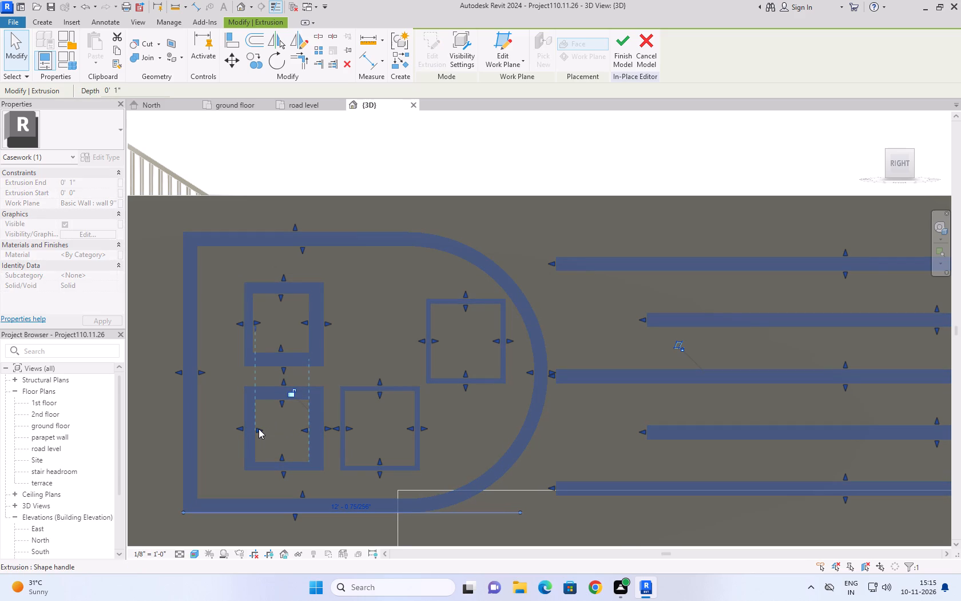
left_click(256, 323)
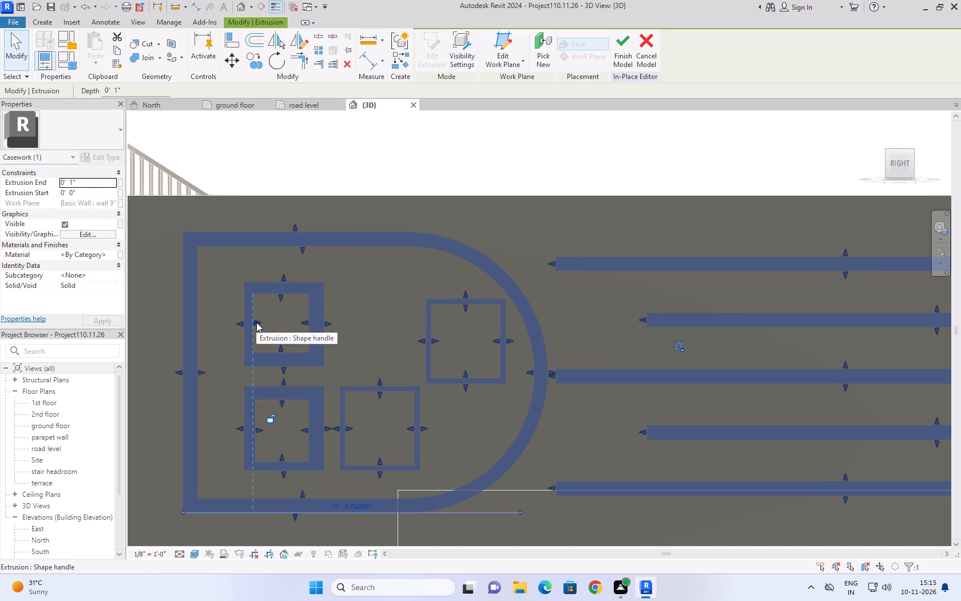
Thicken the lower middle square frame inside the arch by moving its four inner edges inward.
left_click(350, 428)
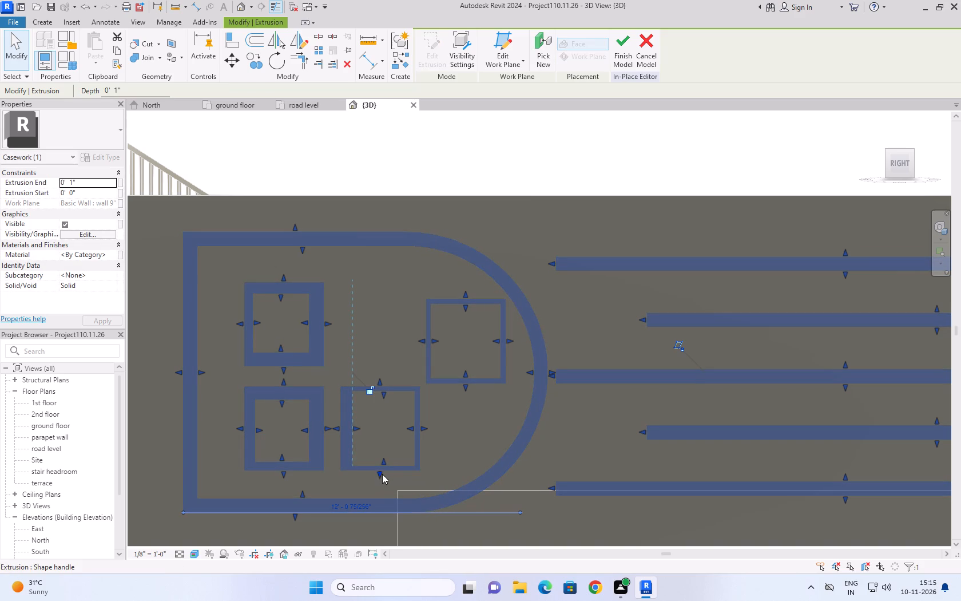
left_click(384, 462)
left_click(408, 428)
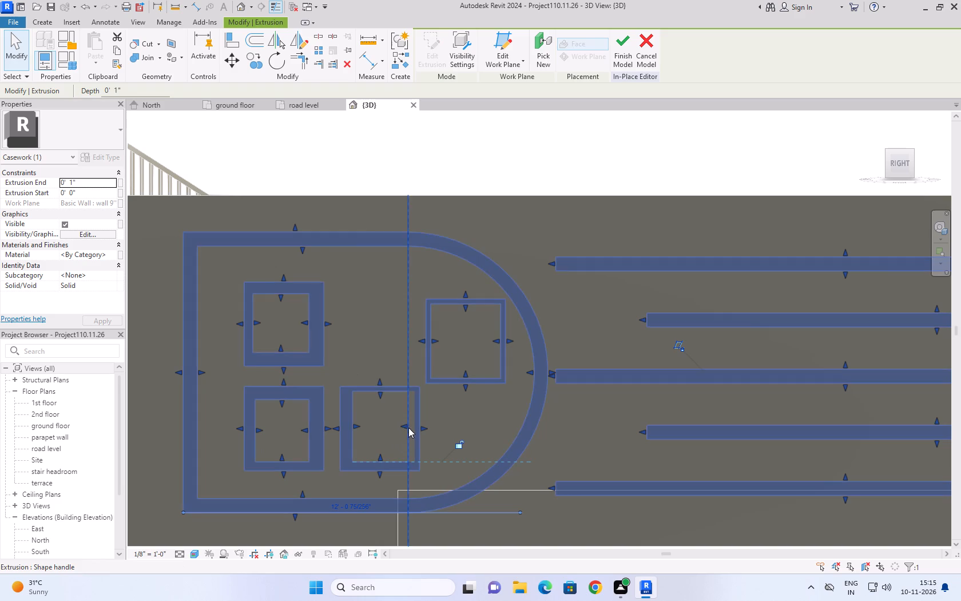
left_click(378, 393)
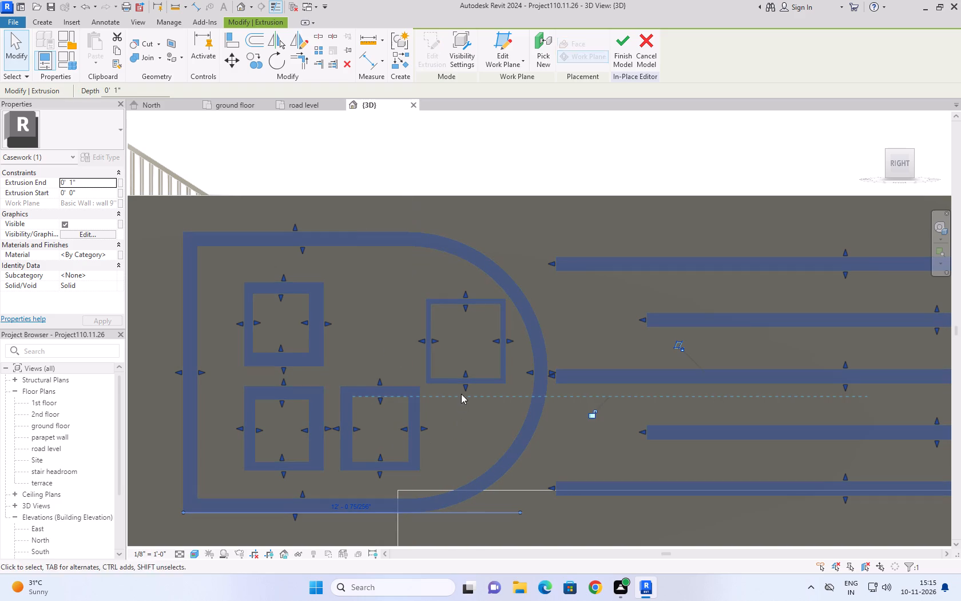
Thicken the square frame beside the arch's curve by moving its inner edges inward, and deselect the extrusion.
left_click(462, 376)
left_click(465, 374)
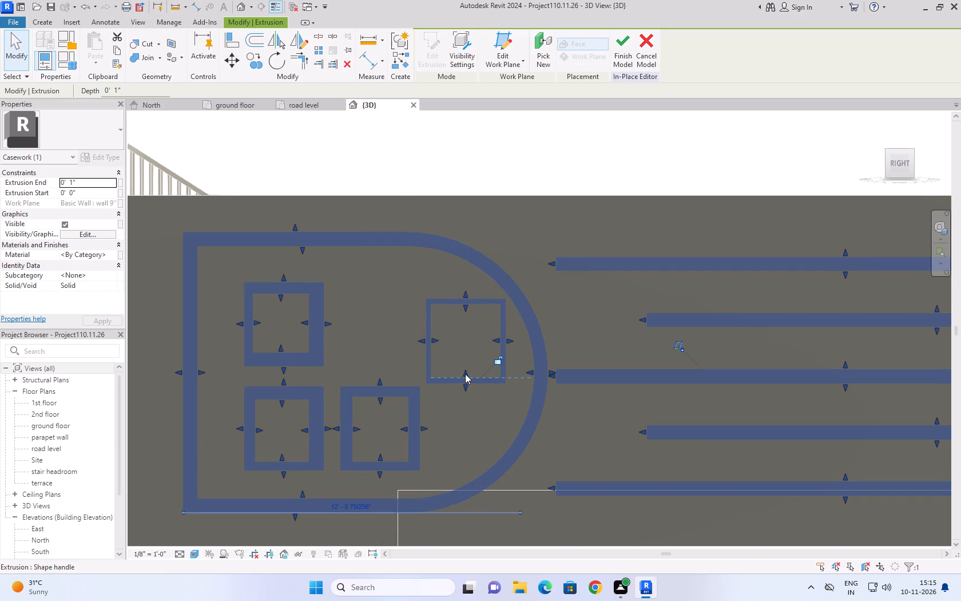
left_click(498, 341)
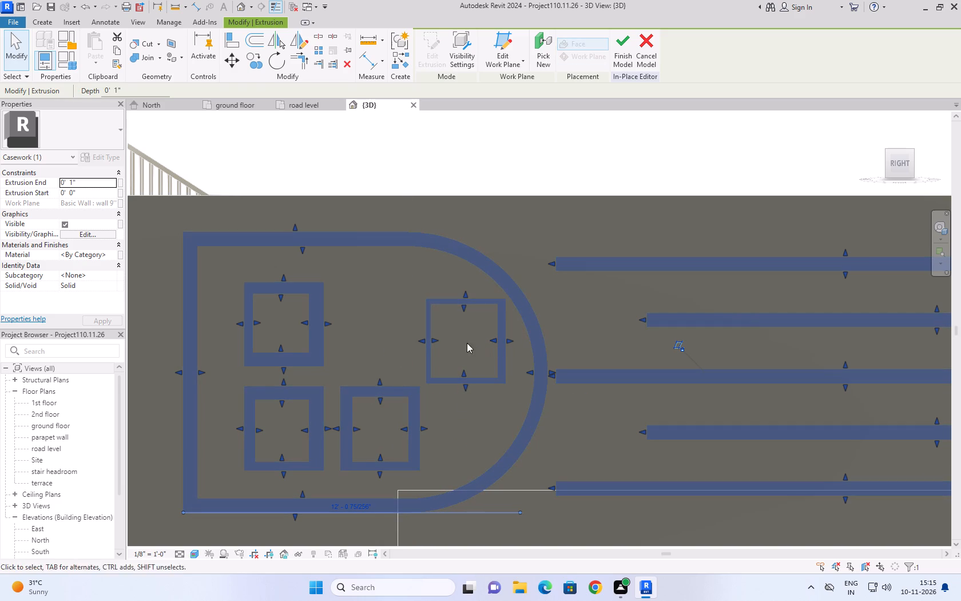
left_click(436, 338)
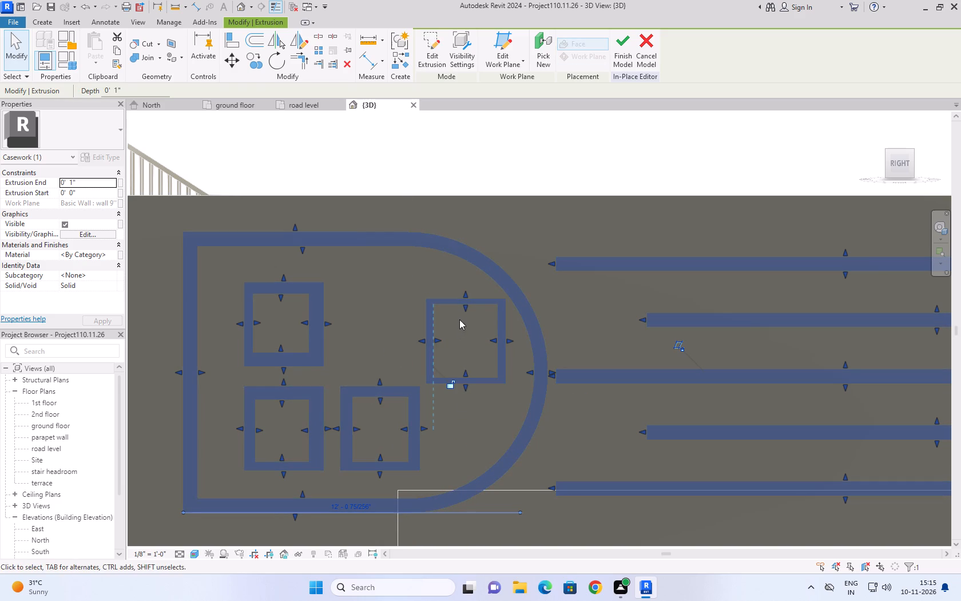
left_click(465, 311)
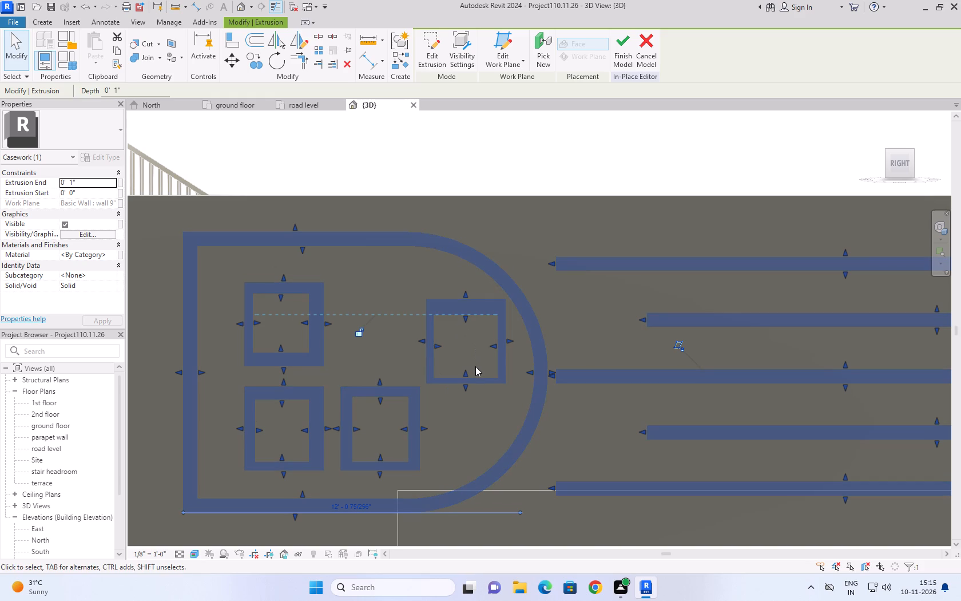
left_click(475, 366)
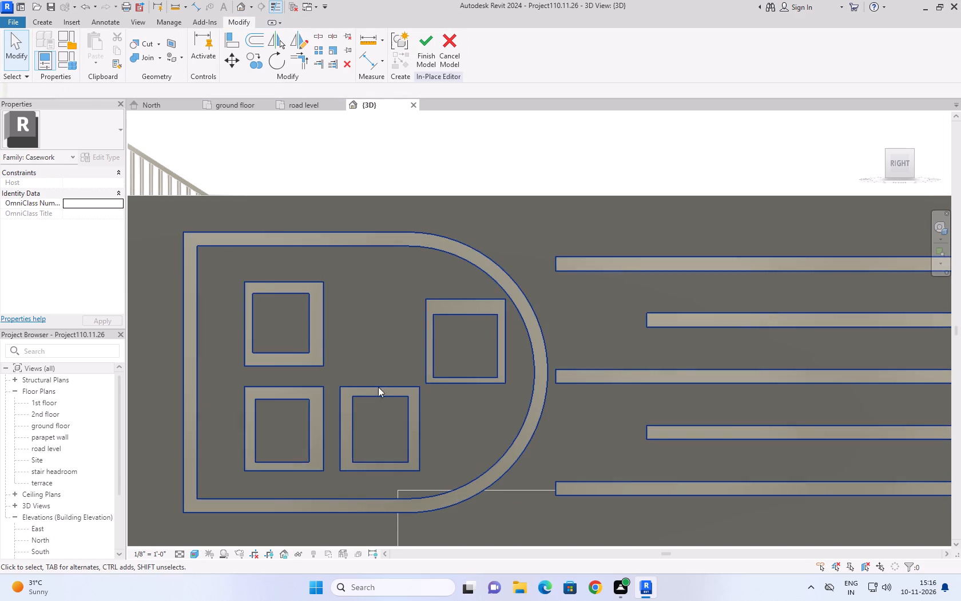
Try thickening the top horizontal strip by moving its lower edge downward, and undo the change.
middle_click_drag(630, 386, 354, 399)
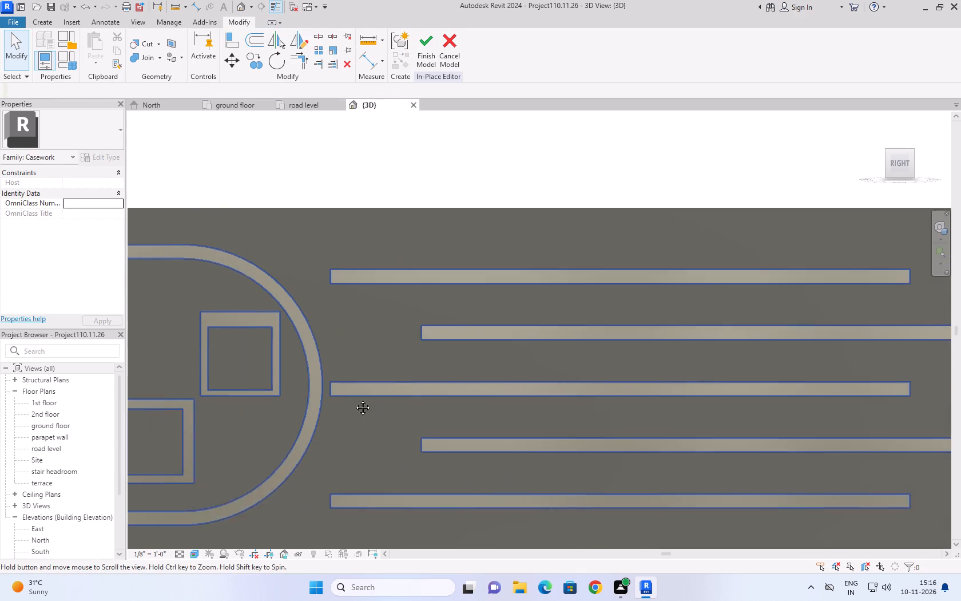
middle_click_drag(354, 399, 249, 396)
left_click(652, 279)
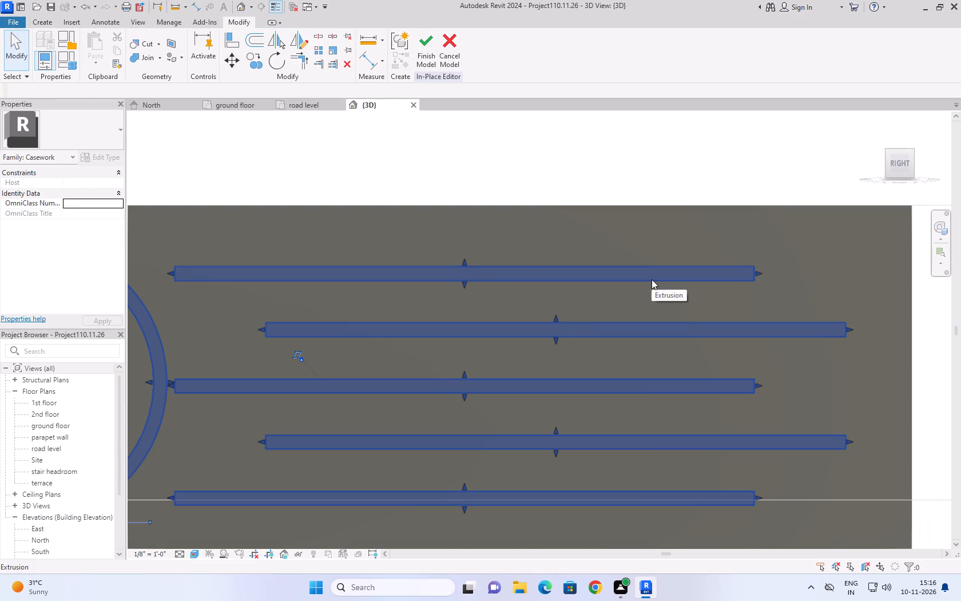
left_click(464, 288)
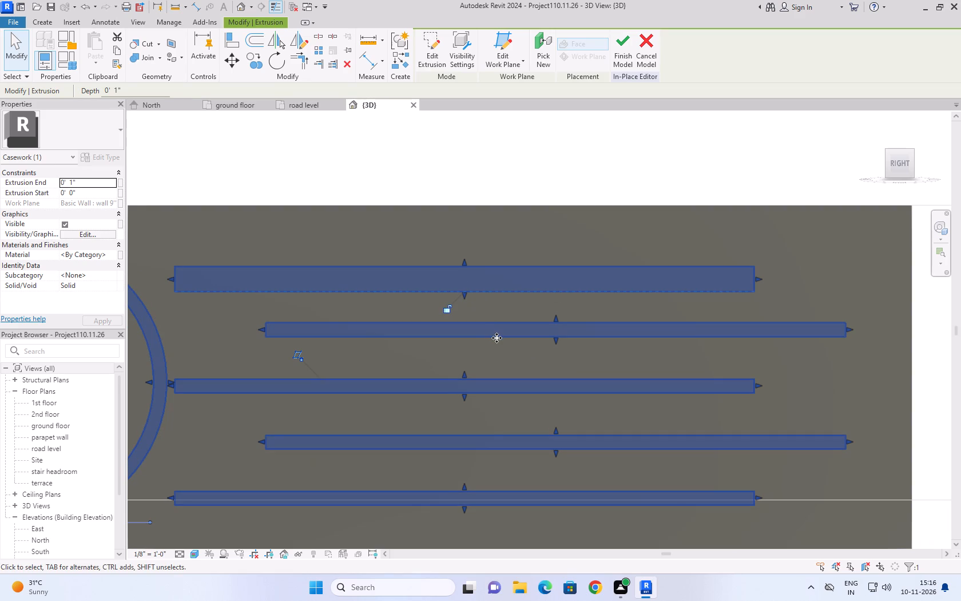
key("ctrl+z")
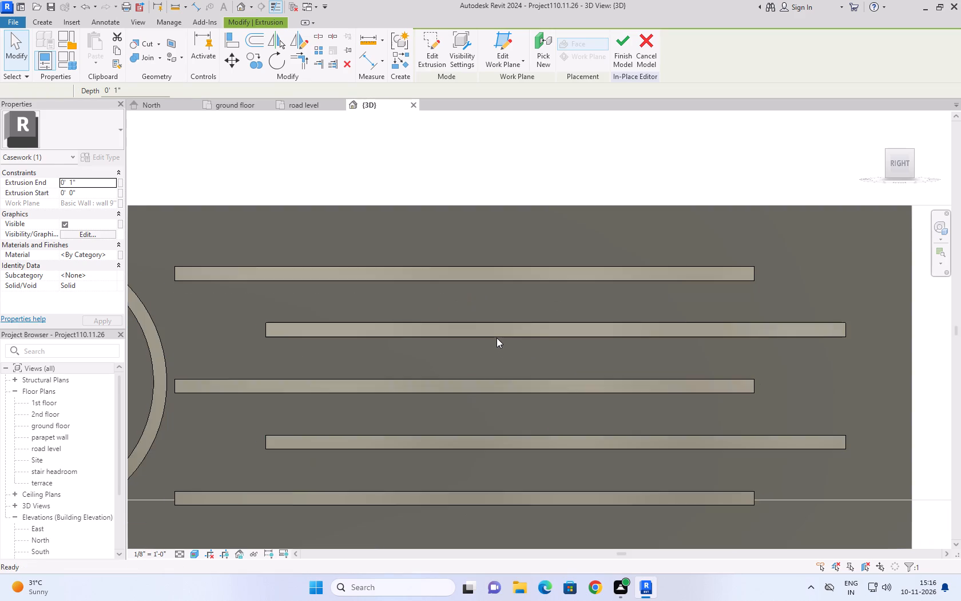
Edit the decorative extrusion's sketch and set the top horizontal strip's thickness to 10" from its lower edge.
left_click(471, 283)
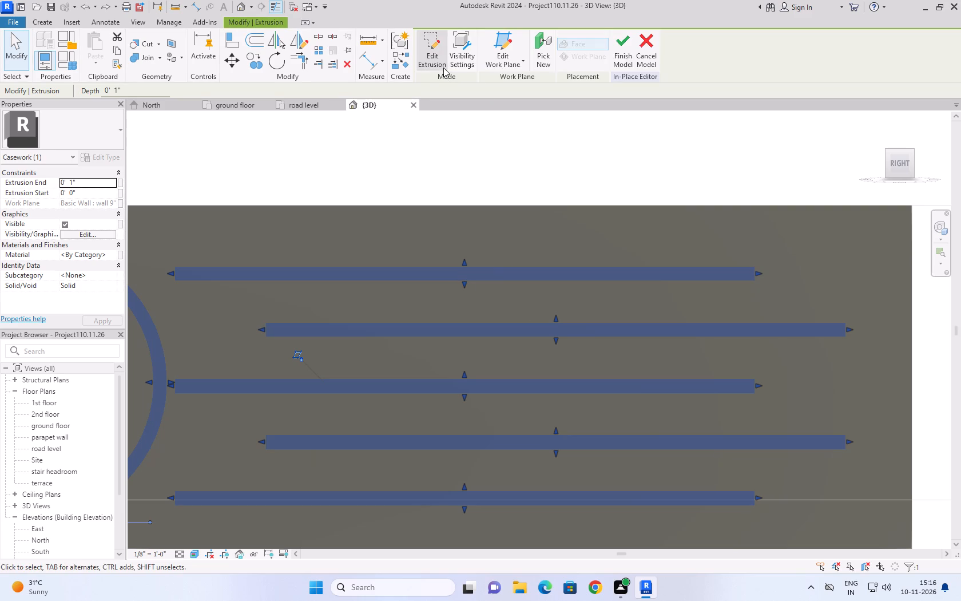
left_click(443, 68)
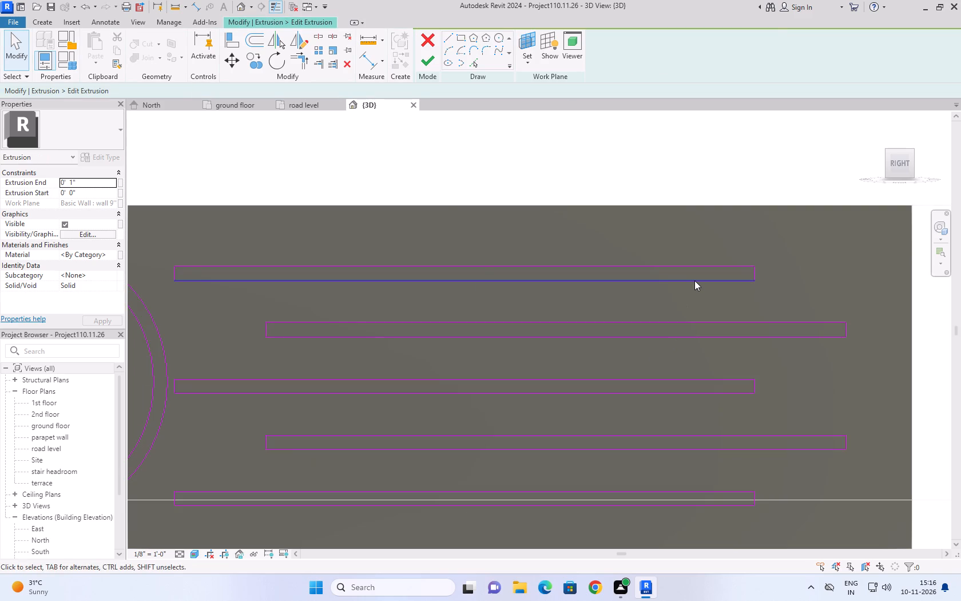
left_click(694, 280)
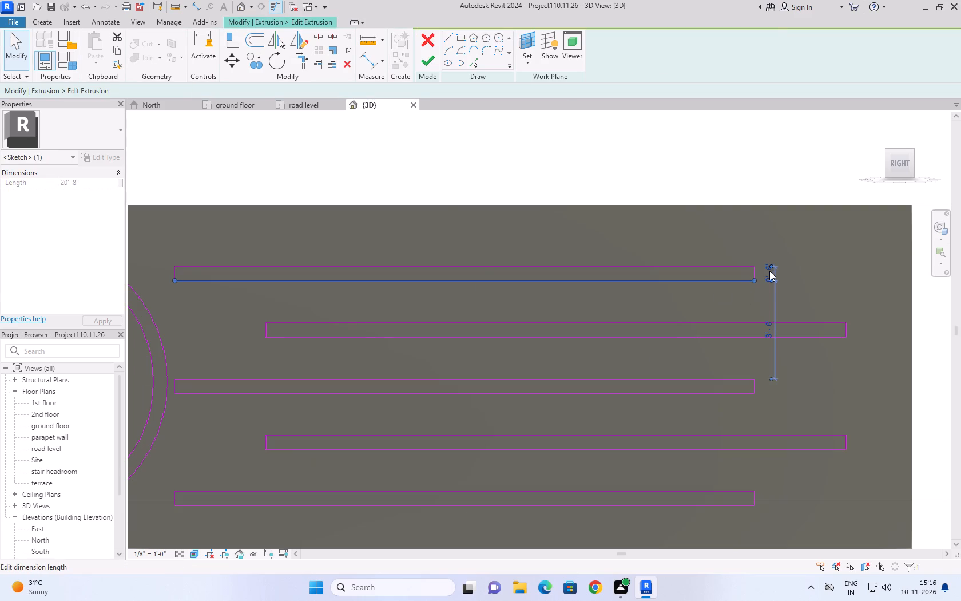
scroll(769, 271, "up", 5)
left_click(774, 270)
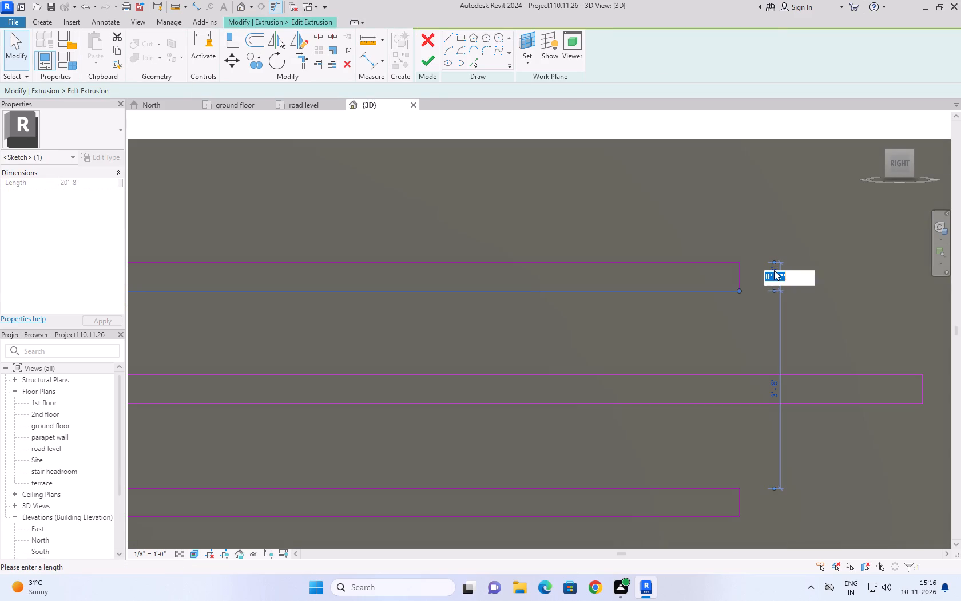
type("10")
type("''")
key("Return")
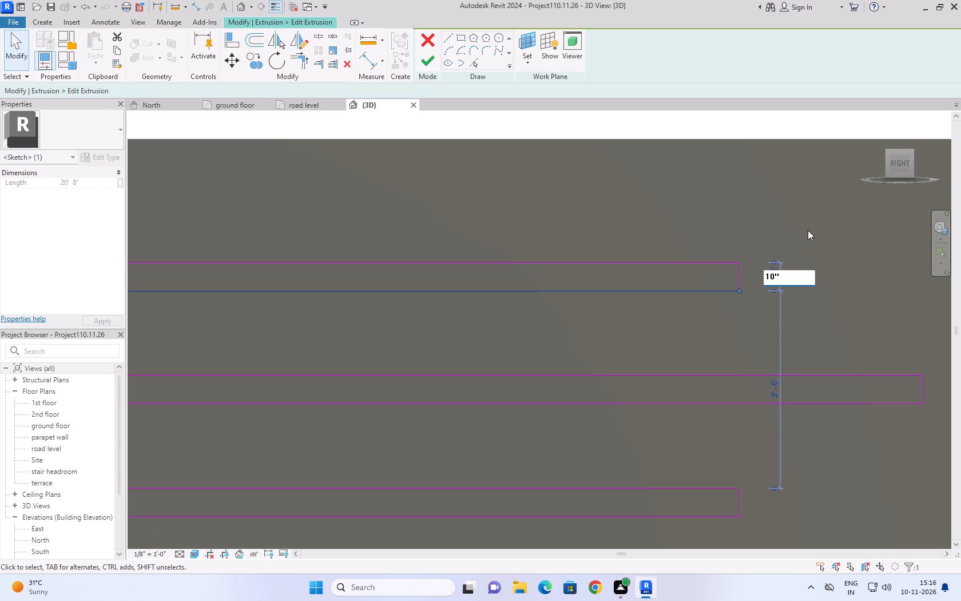
Set the second horizontal strip's thickness to 10" by repositioning its lower edge.
scroll(815, 246, "down", 4)
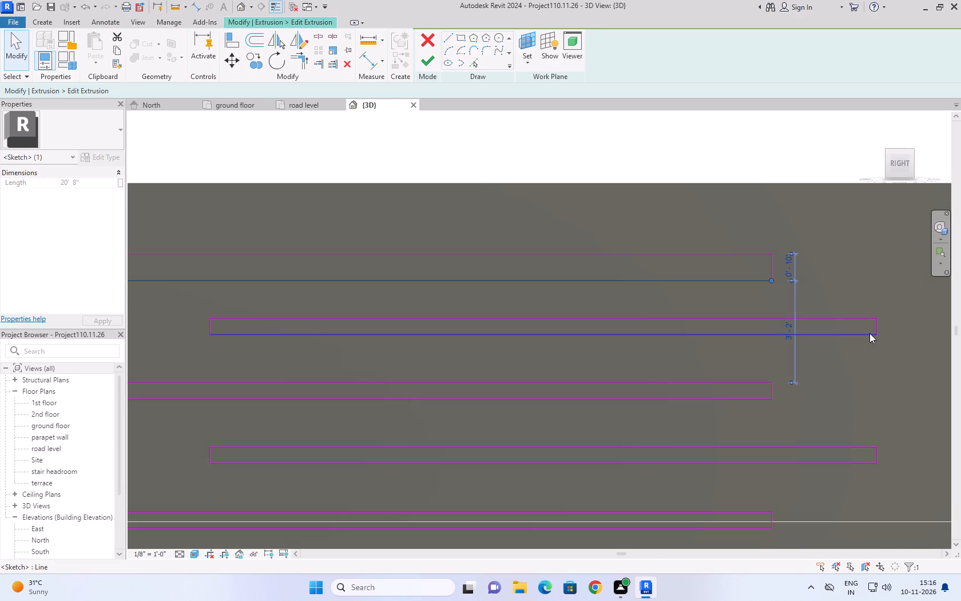
left_click(869, 333)
left_click(892, 324)
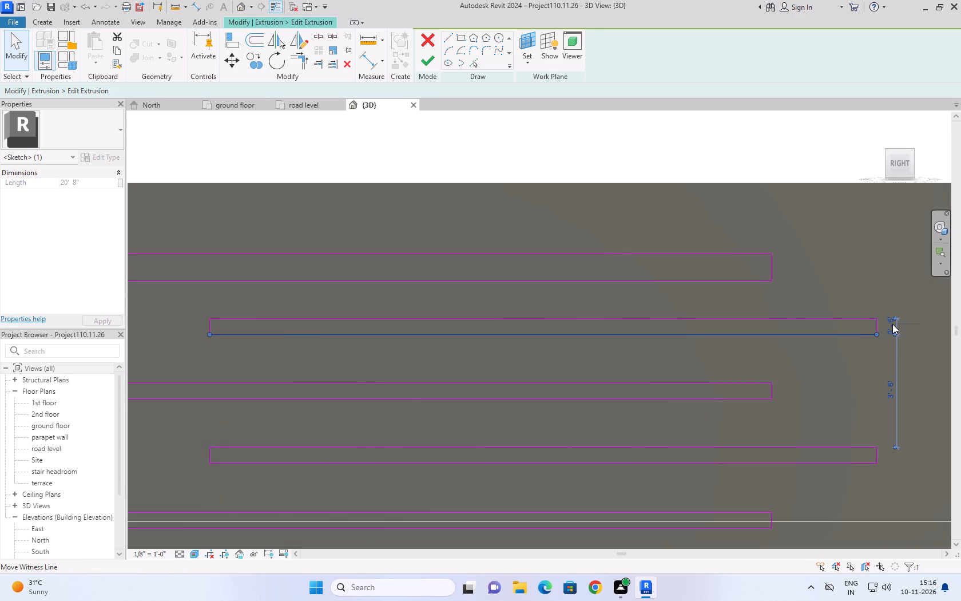
left_click(888, 322)
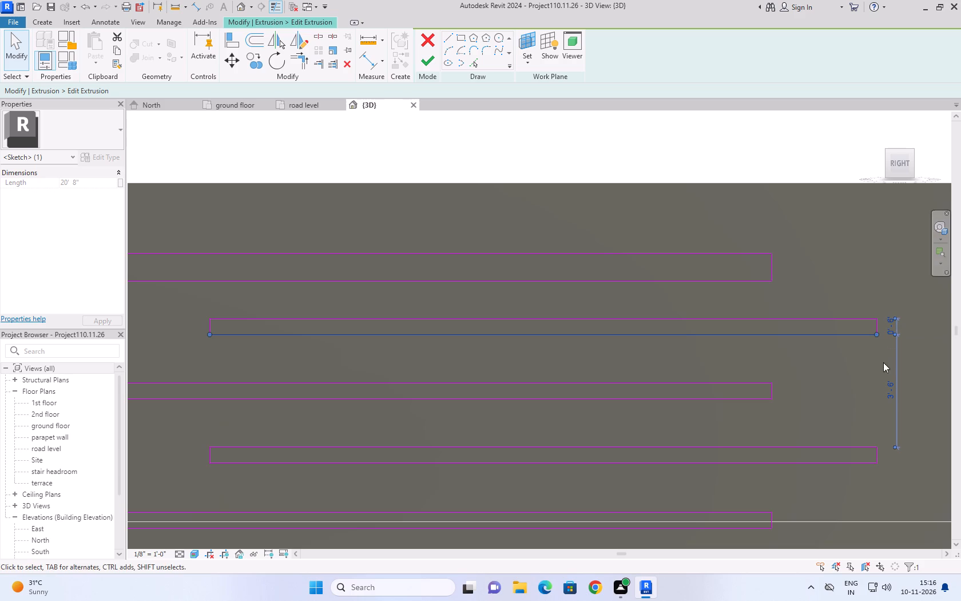
left_click(875, 294)
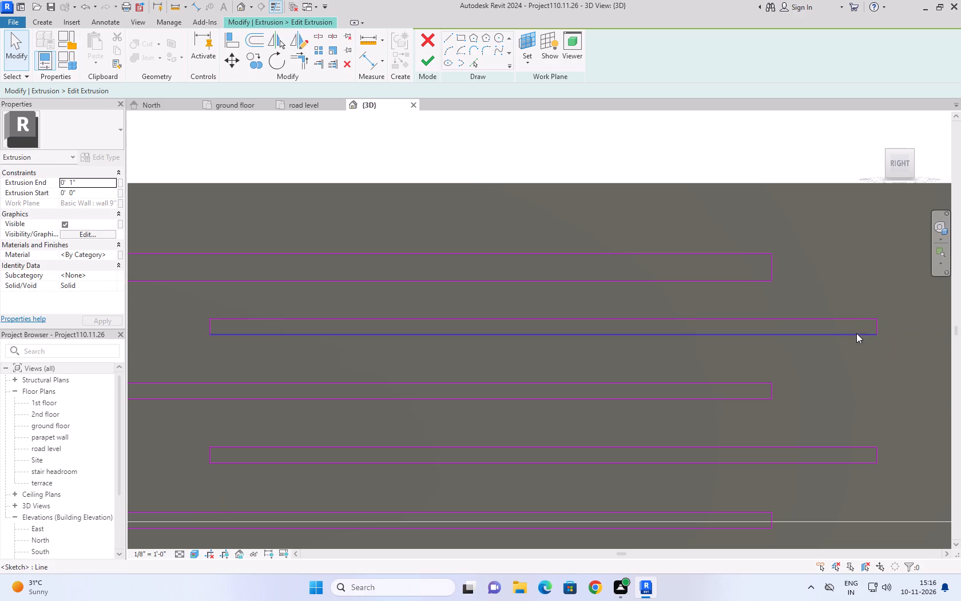
left_click(856, 334)
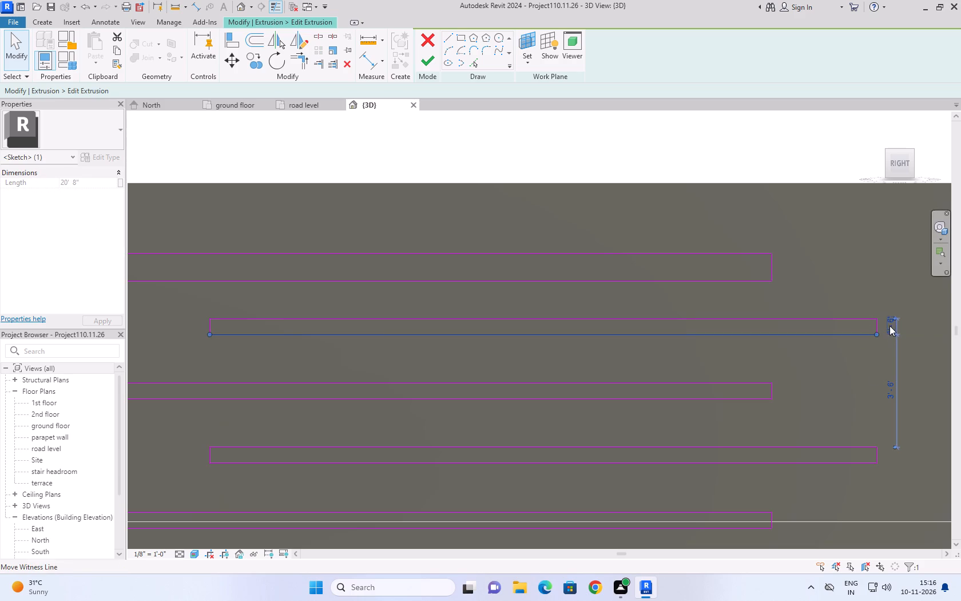
left_click(889, 325)
type("10''")
left_click(868, 270)
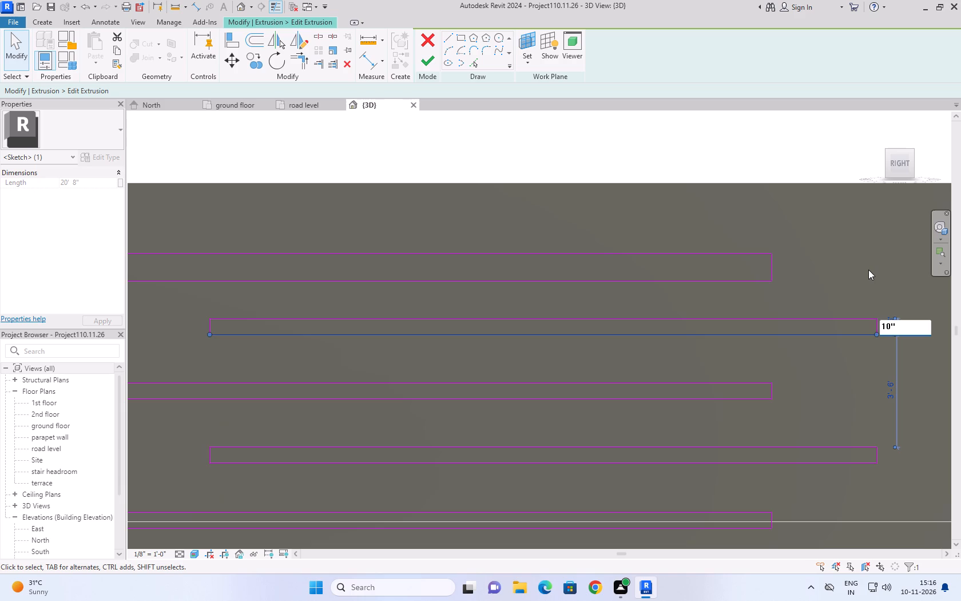
Set the third horizontal strip's thickness to 10" by repositioning its lower edge.
left_click(748, 401)
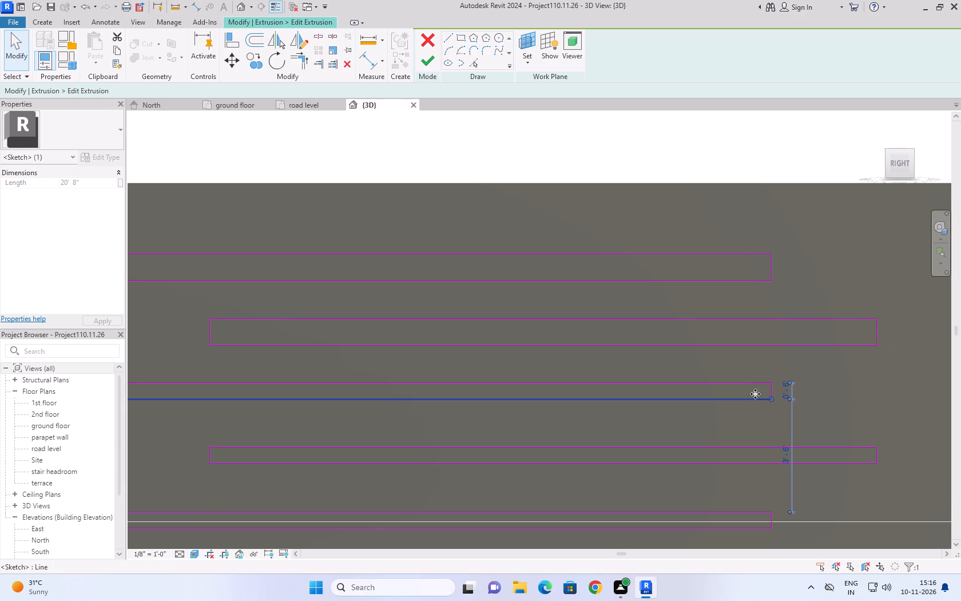
left_click(780, 392)
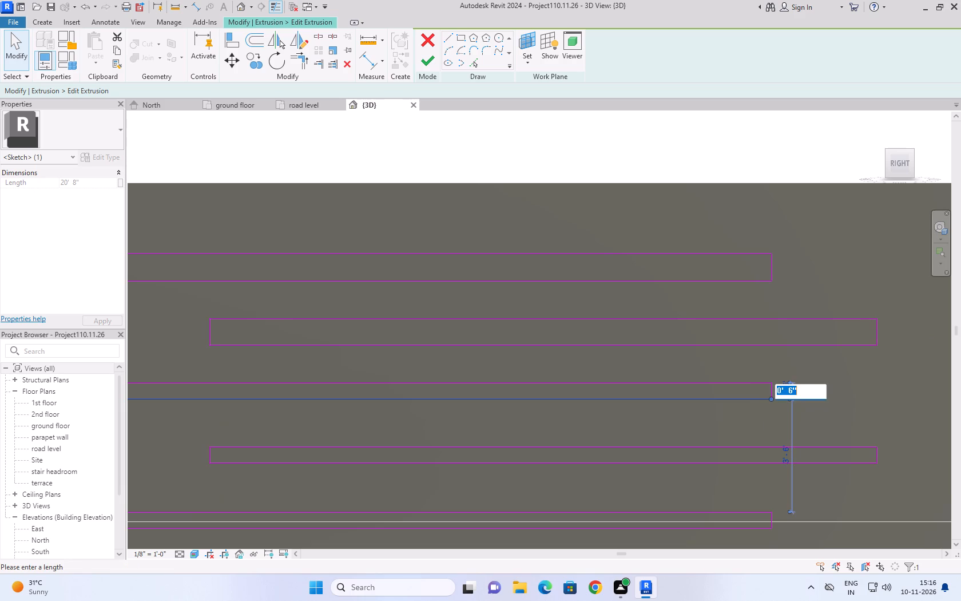
type("10''")
key("Return")
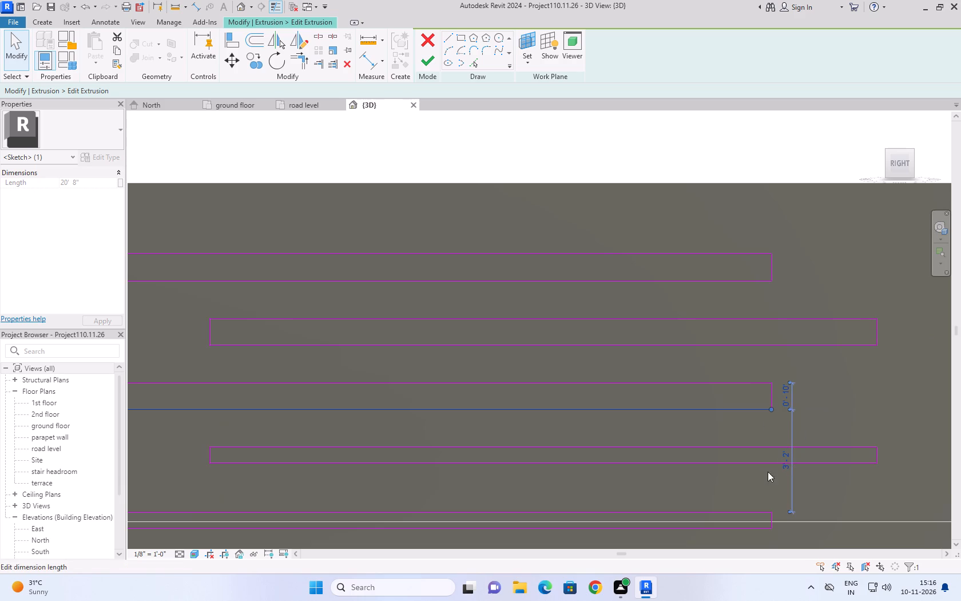
Set the fourth horizontal strip's thickness to 10" by repositioning its lower edge.
left_click(749, 462)
scroll(914, 483, "up", 6)
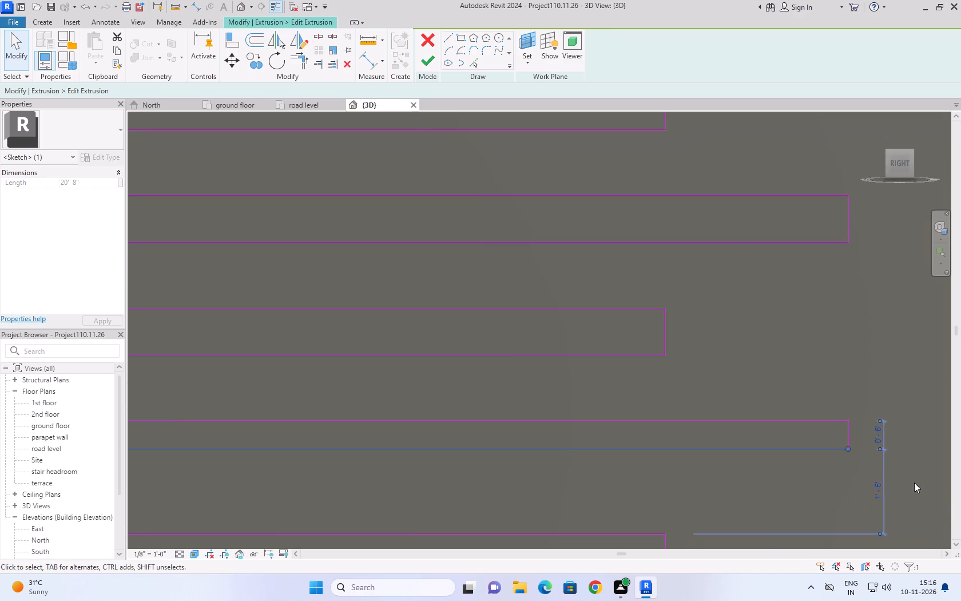
scroll(914, 483, "up", 2)
left_click(855, 396)
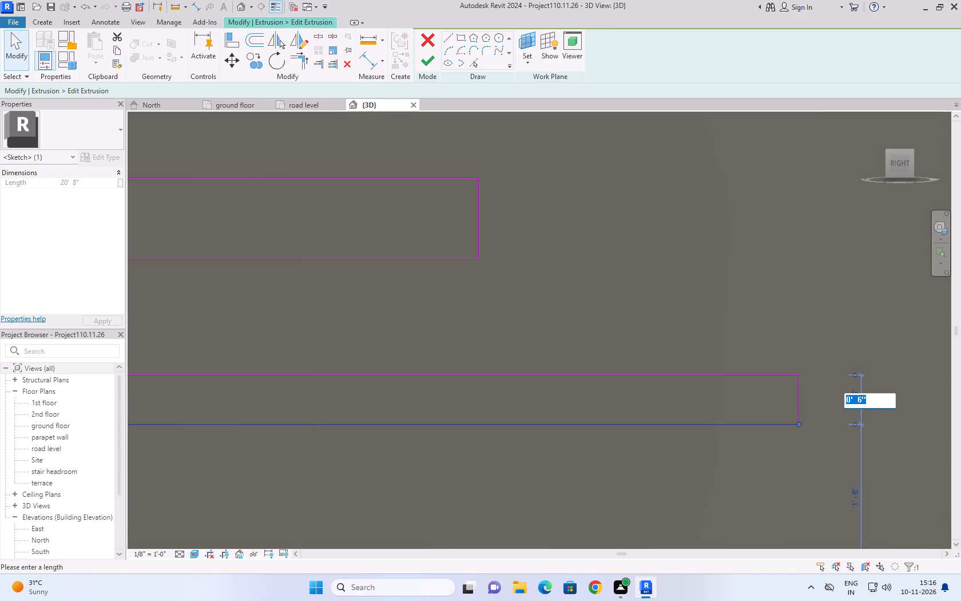
type("10''")
left_click(775, 271)
Set the bottom horizontal strip's thickness to 10" by repositioning its lower edge, and deselect the line.
scroll(771, 268, "down", 10)
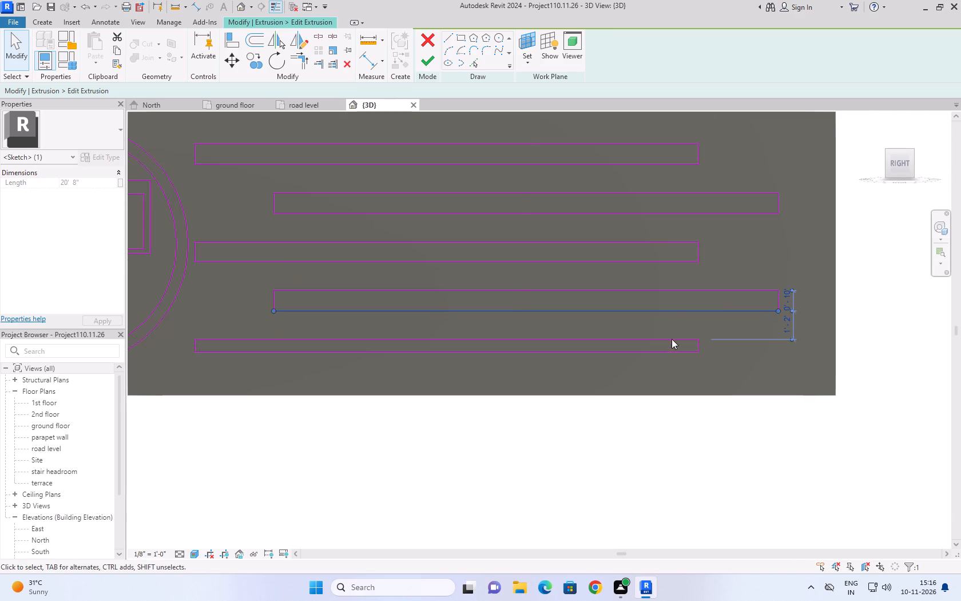
left_click(669, 350)
scroll(718, 357, "up", 1)
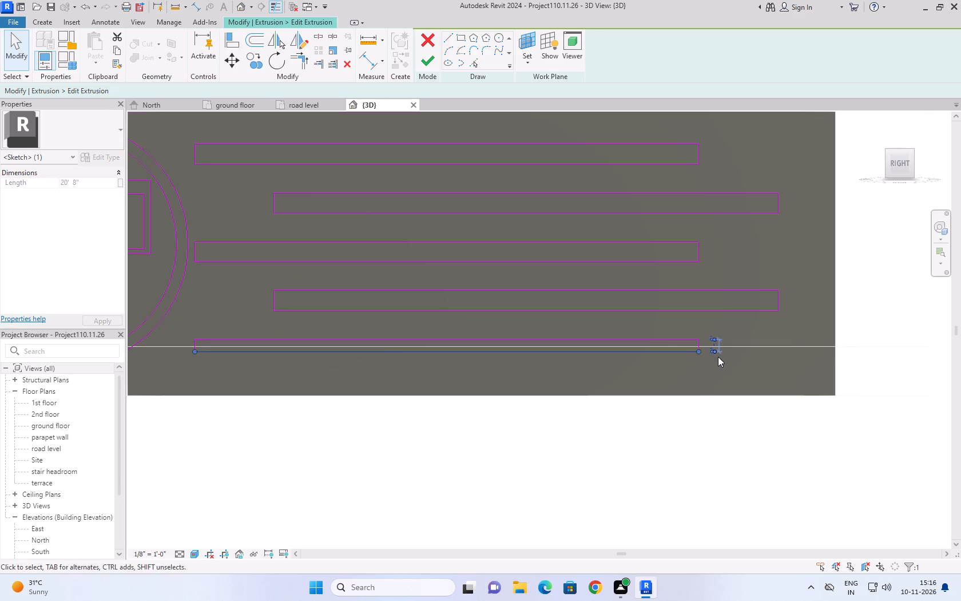
scroll(718, 357, "up", 9)
left_click(716, 304)
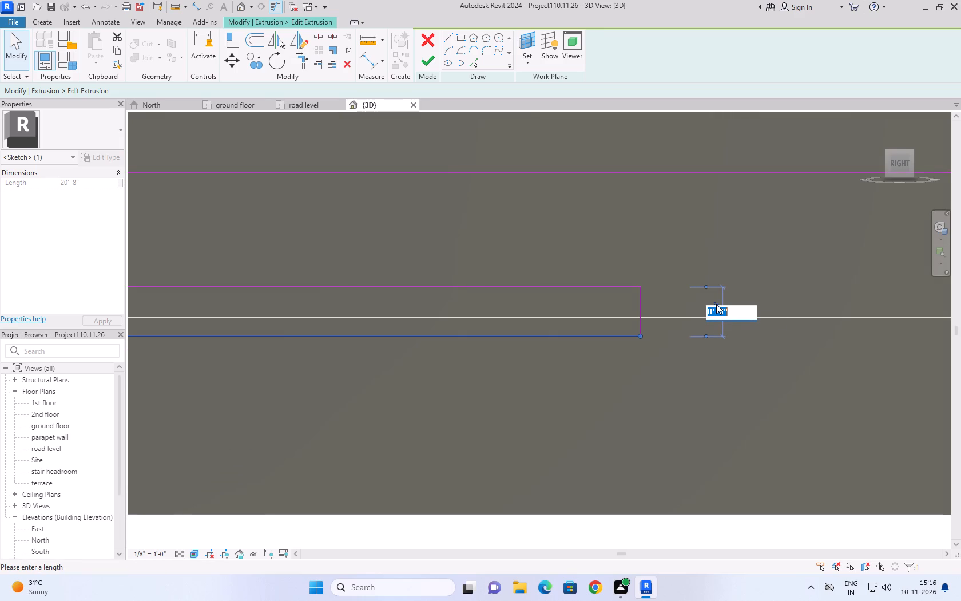
type("10''")
left_click(710, 388)
scroll(710, 388, "down", 4)
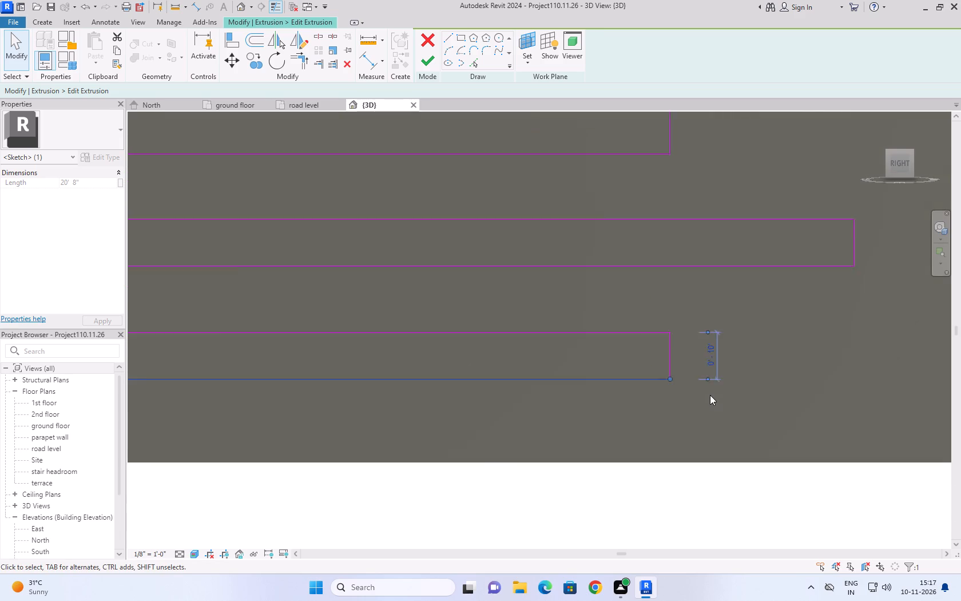
scroll(710, 395, "down", 11)
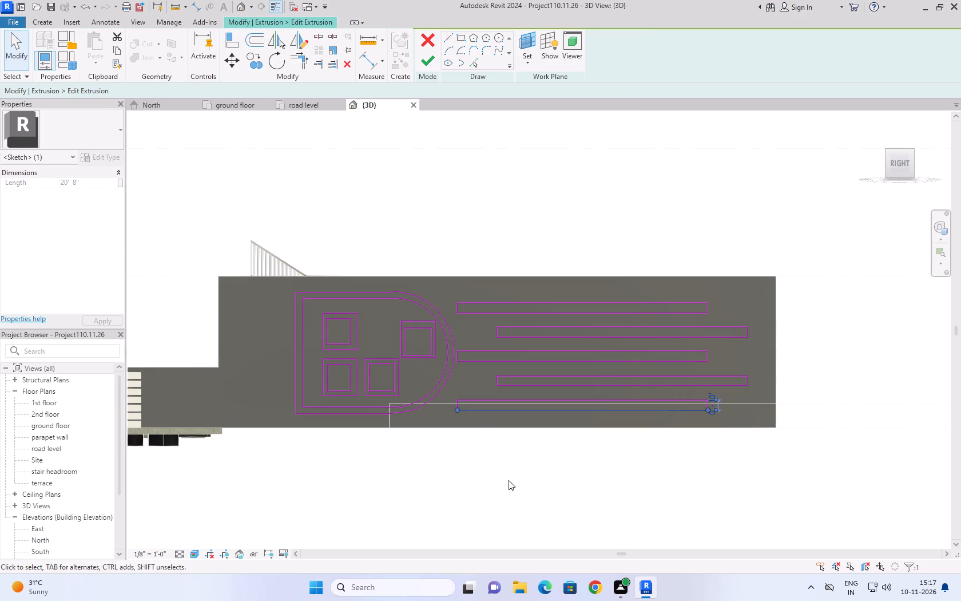
left_click(509, 480)
Examine the square frames inside the arch, including the upper inner edge of the frame beside the curve.
scroll(522, 476, "down", 3)
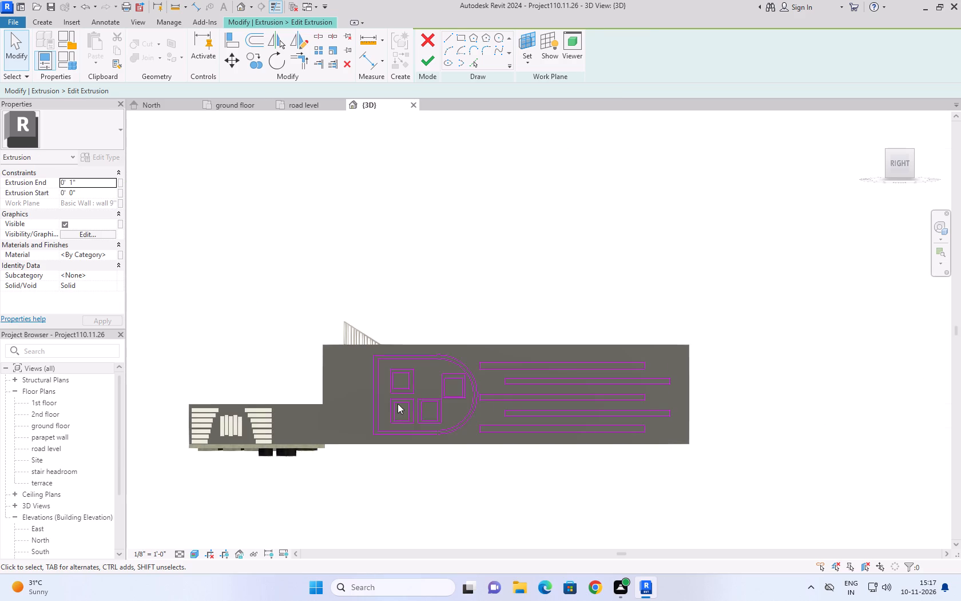
scroll(398, 403, "up", 8)
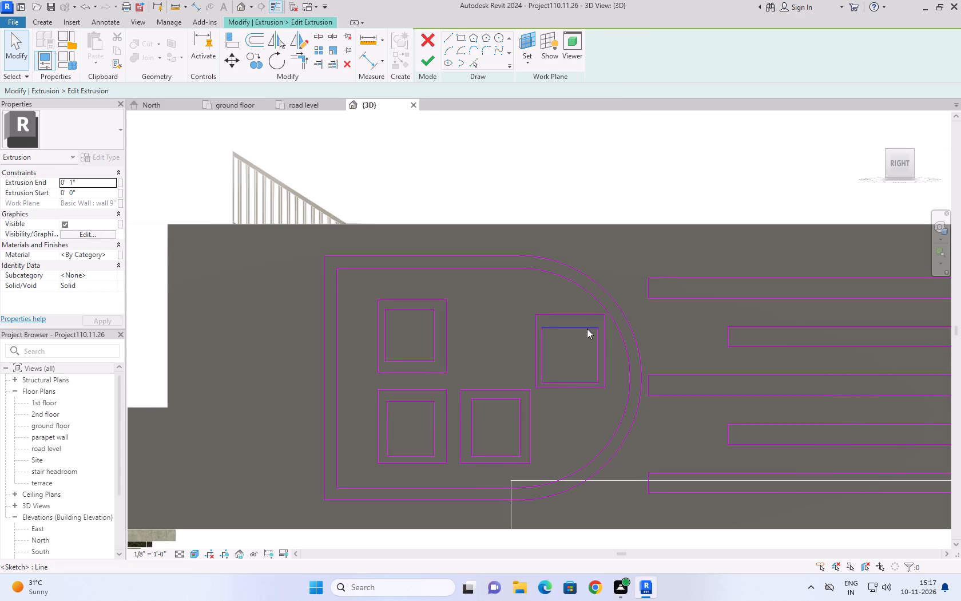
left_click(587, 329)
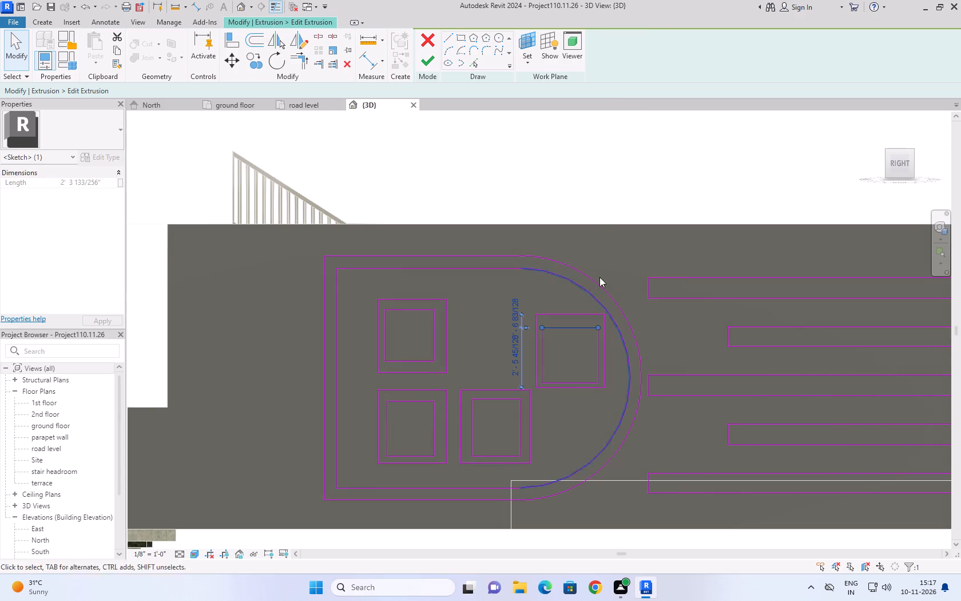
scroll(611, 199, "up", 3)
left_click(611, 199)
scroll(611, 199, "down", 5)
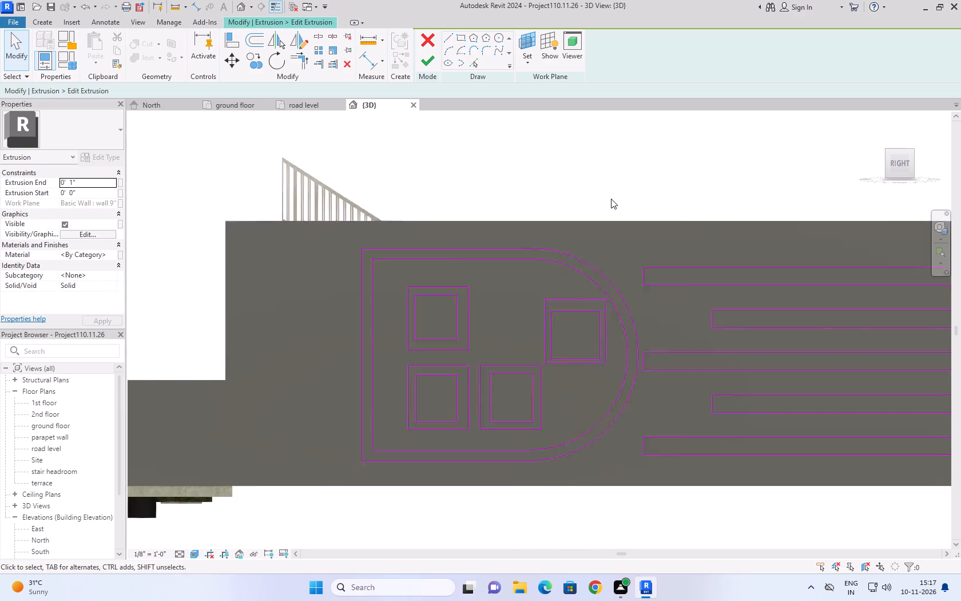
scroll(611, 199, "down", 1)
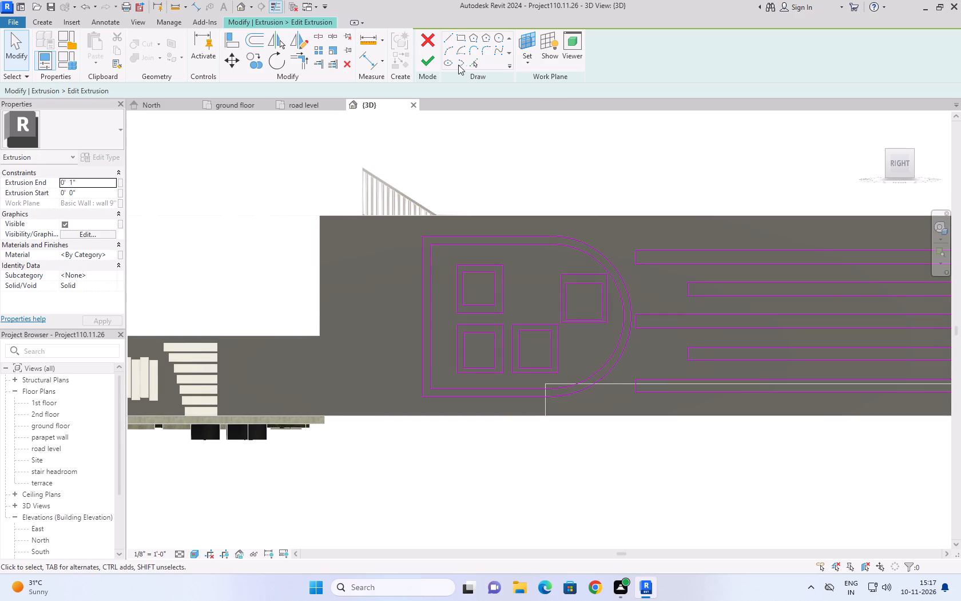
Finish the extrusion sketch and the in-place model, leaving nothing selected.
left_click(425, 56)
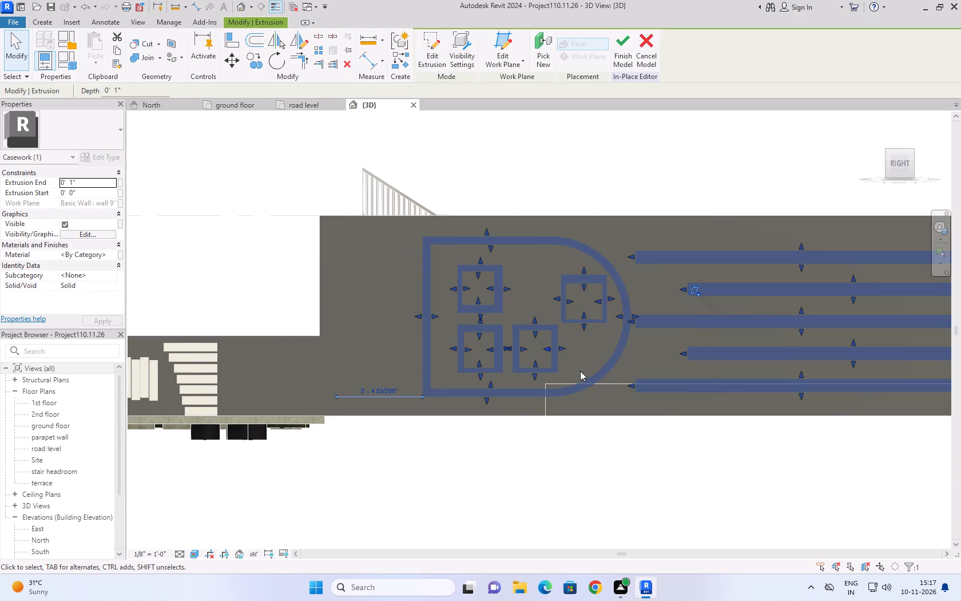
left_click(623, 53)
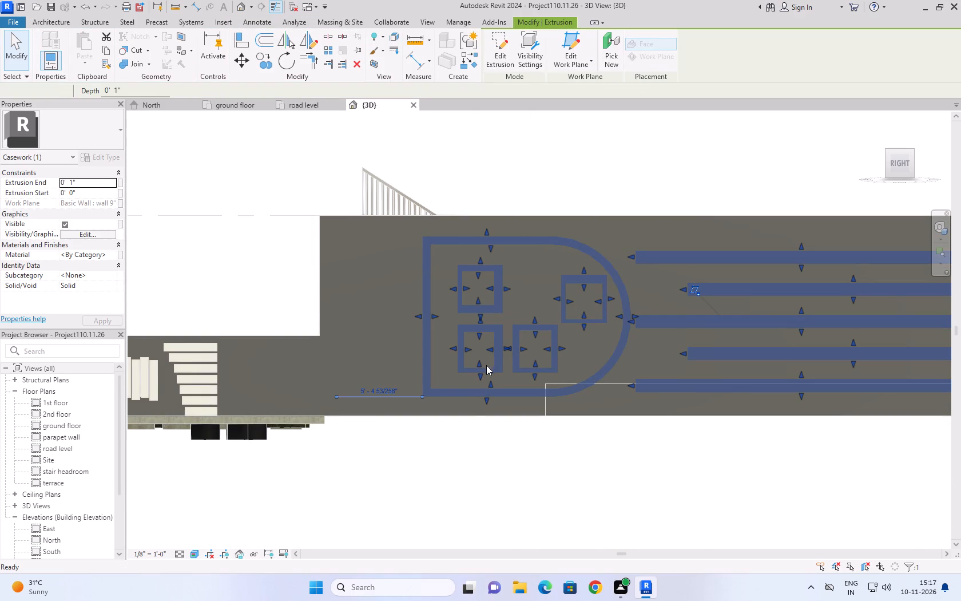
left_click(486, 450)
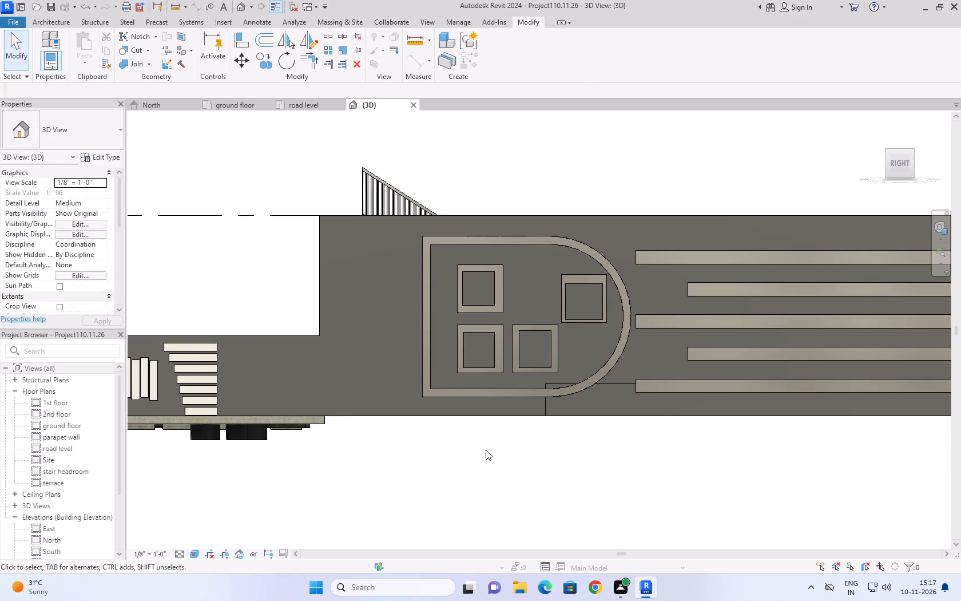
Look over the side wall decoration and return the 3D view to its home orientation to view the whole house.
left_click(296, 104)
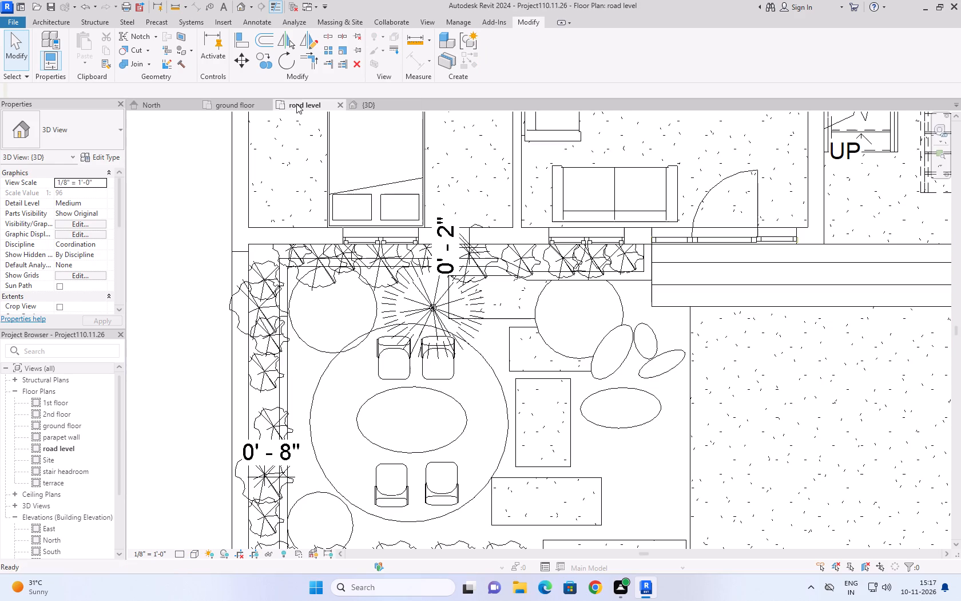
left_click(374, 105)
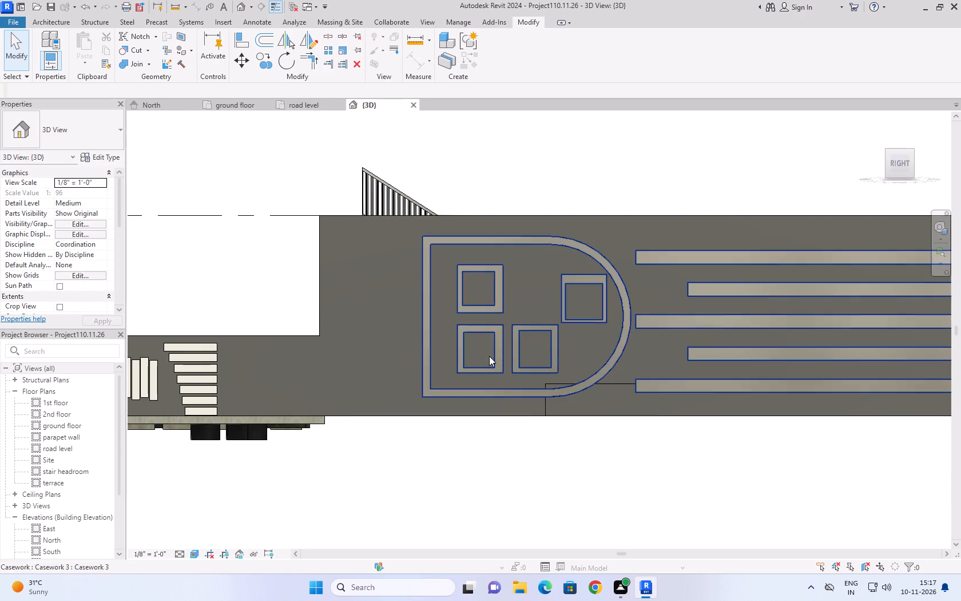
scroll(525, 403, "down", 5)
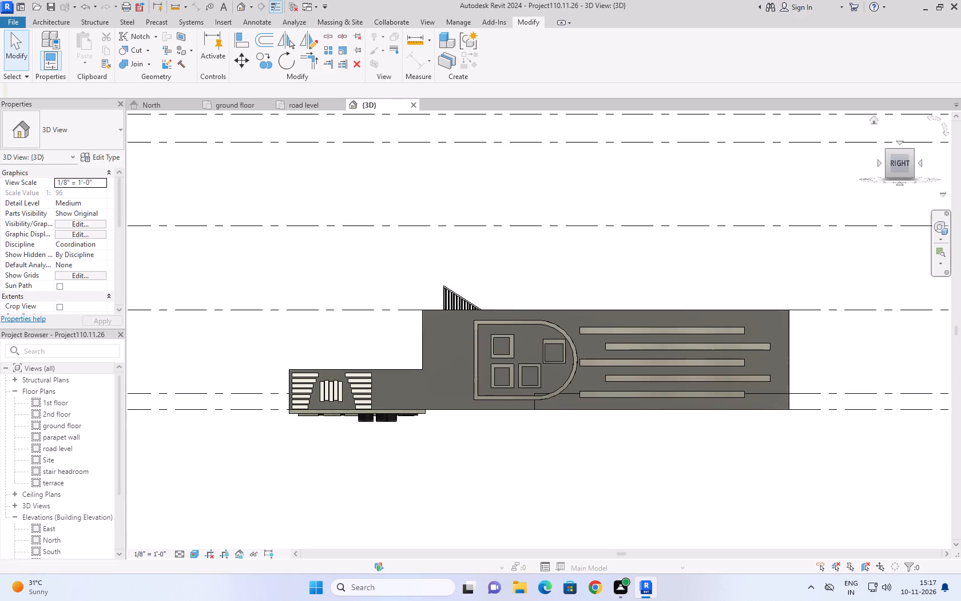
left_click(868, 124)
left_click(872, 122)
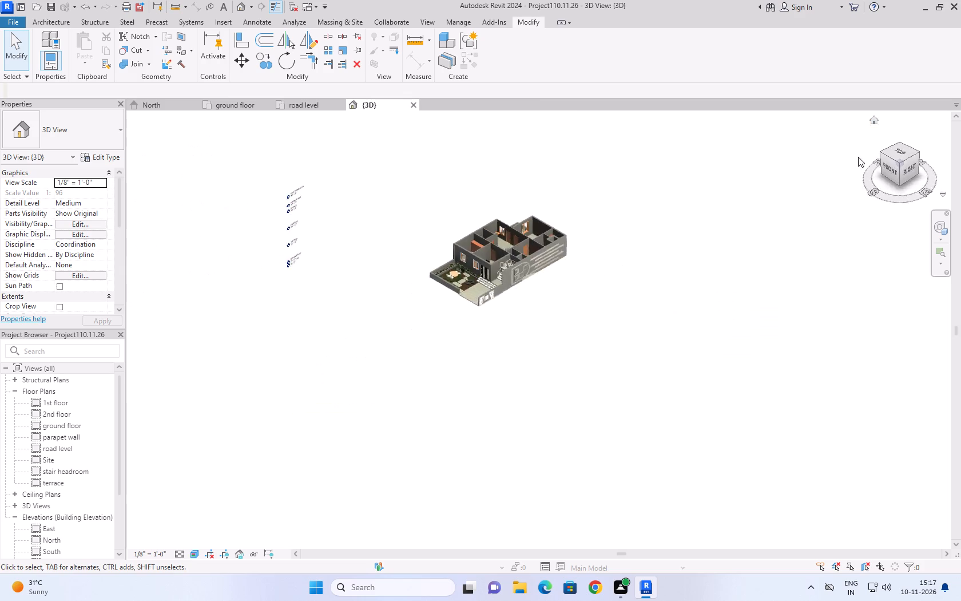
Examine the arch, square frames and horizontal strips on the side wall in 3D and straight on from the Right view.
scroll(620, 401, "up", 11)
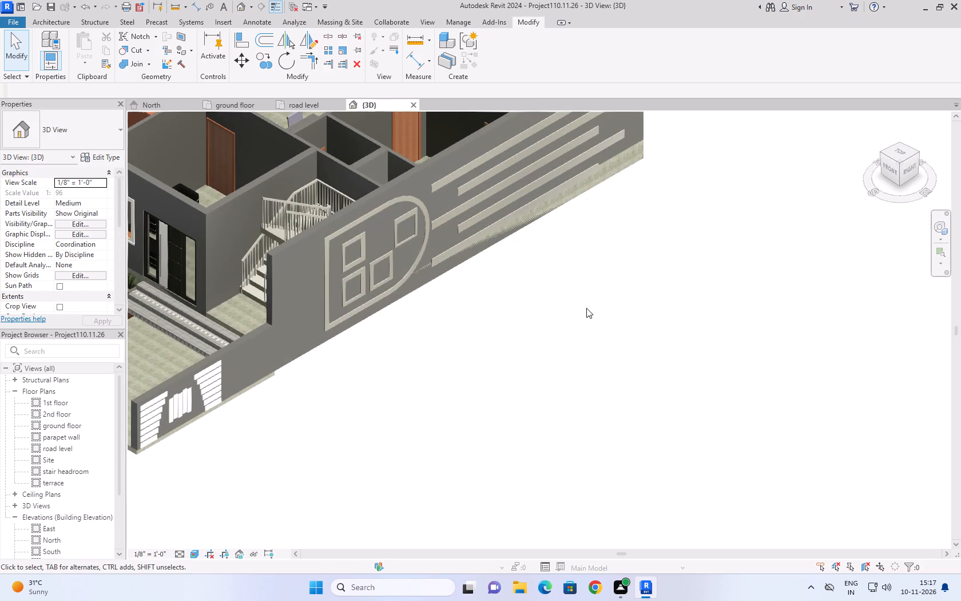
middle_click_drag(584, 252, 587, 381)
scroll(471, 324, "up", 4)
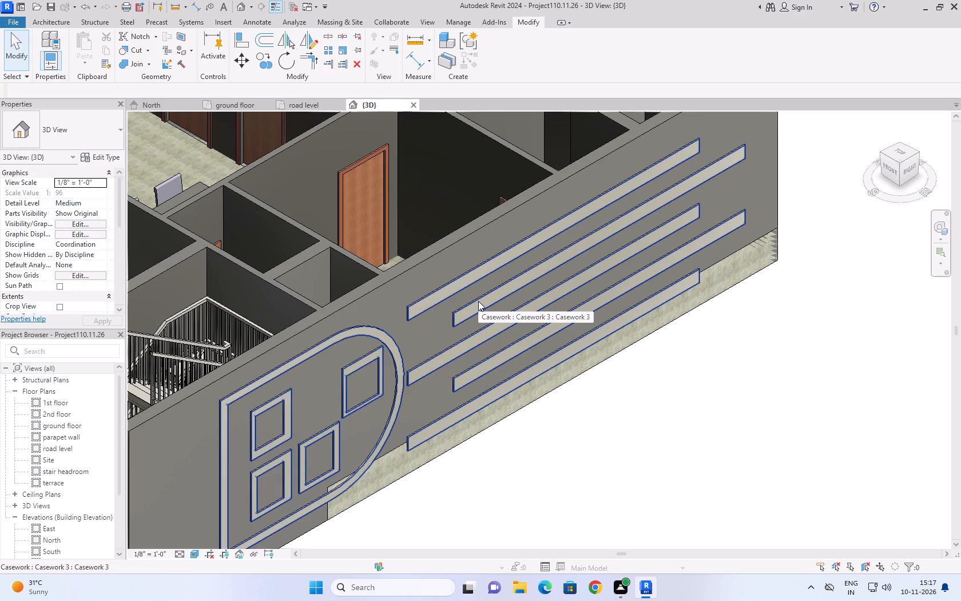
left_click(906, 167)
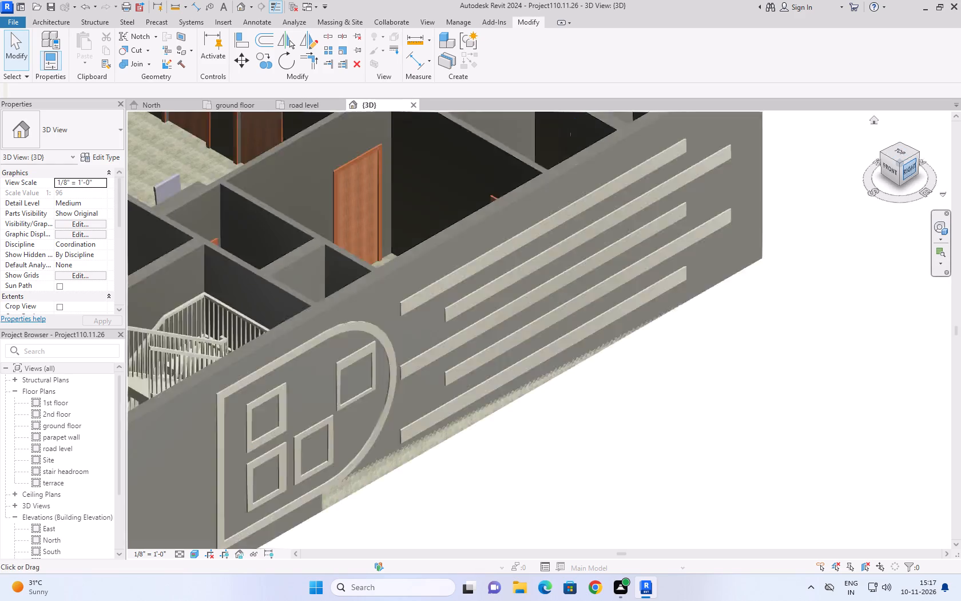
scroll(534, 370, "up", 8)
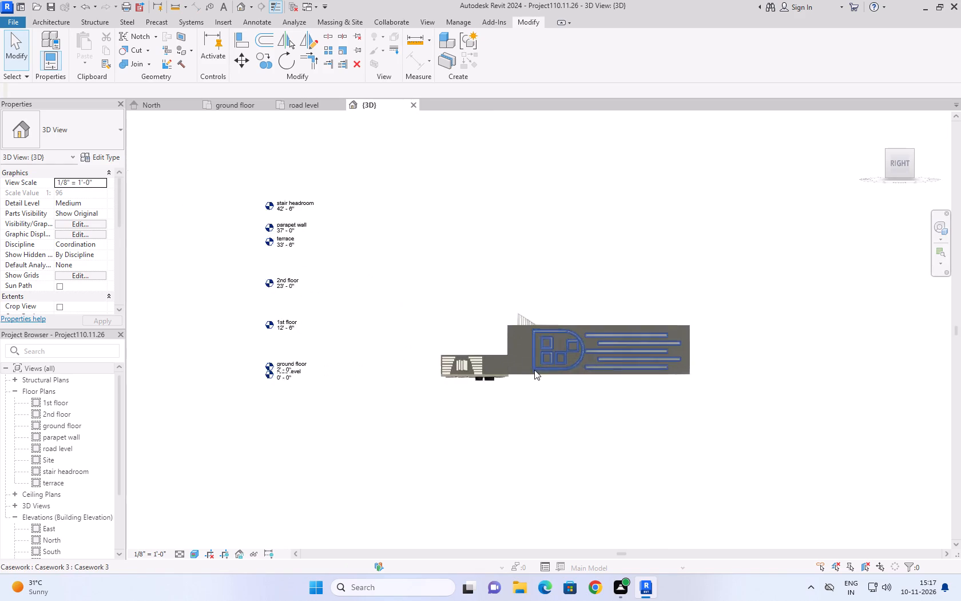
scroll(534, 370, "up", 1)
scroll(706, 311, "up", 3)
scroll(886, 313, "up", 3)
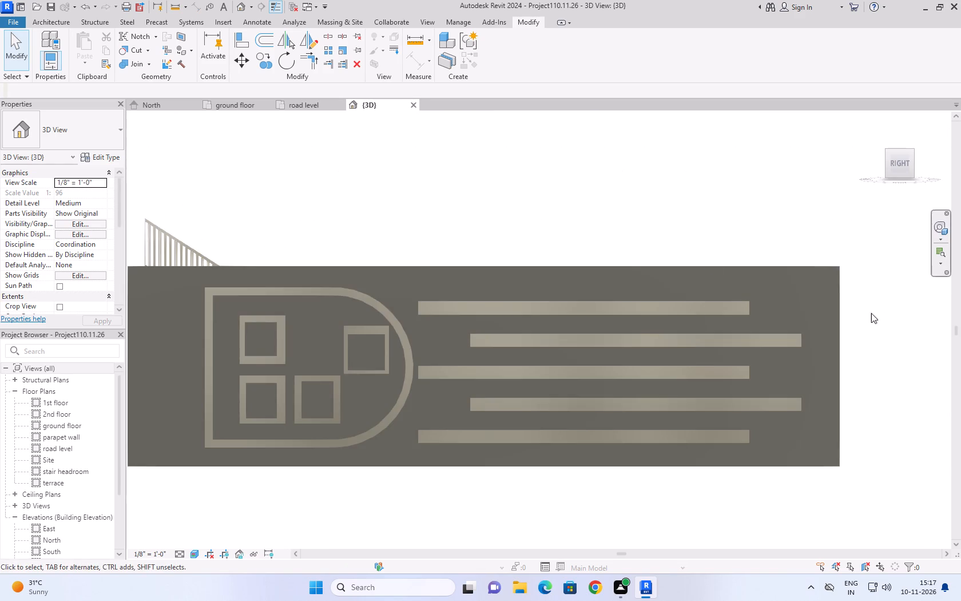
Open the side wall's in-place casework model and its extrusion sketch for editing.
left_click(556, 313)
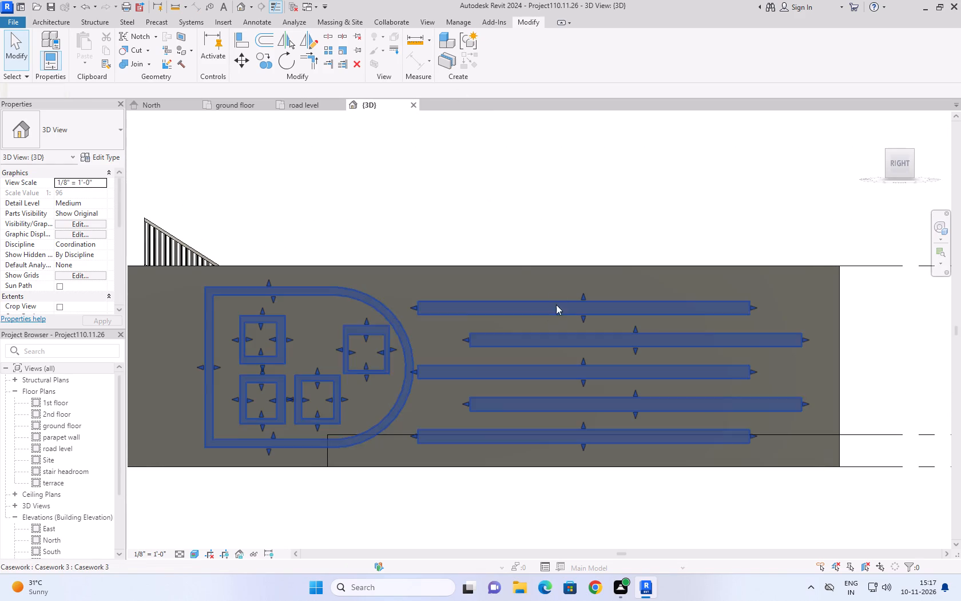
left_click(499, 58)
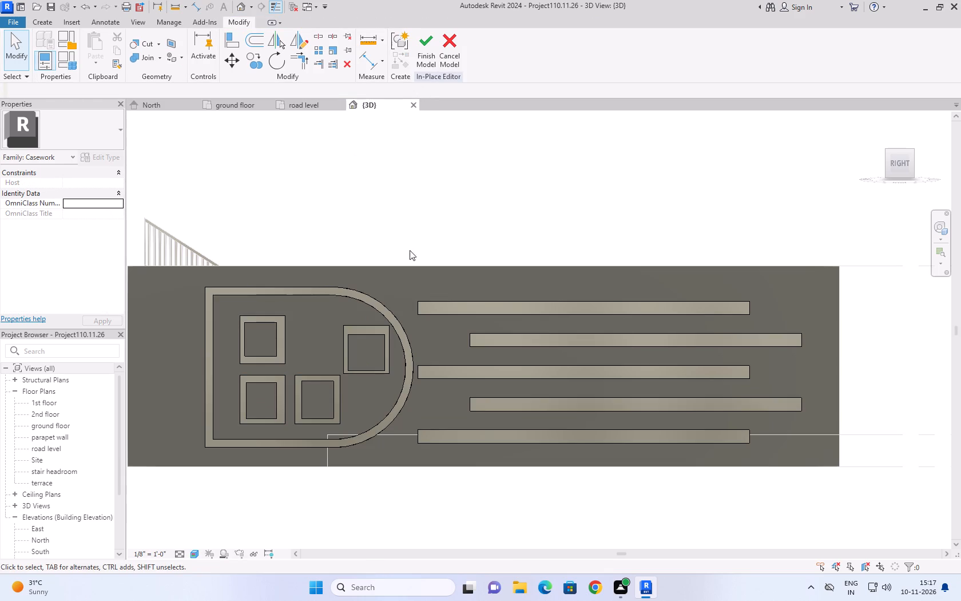
left_click(484, 317)
left_click(438, 57)
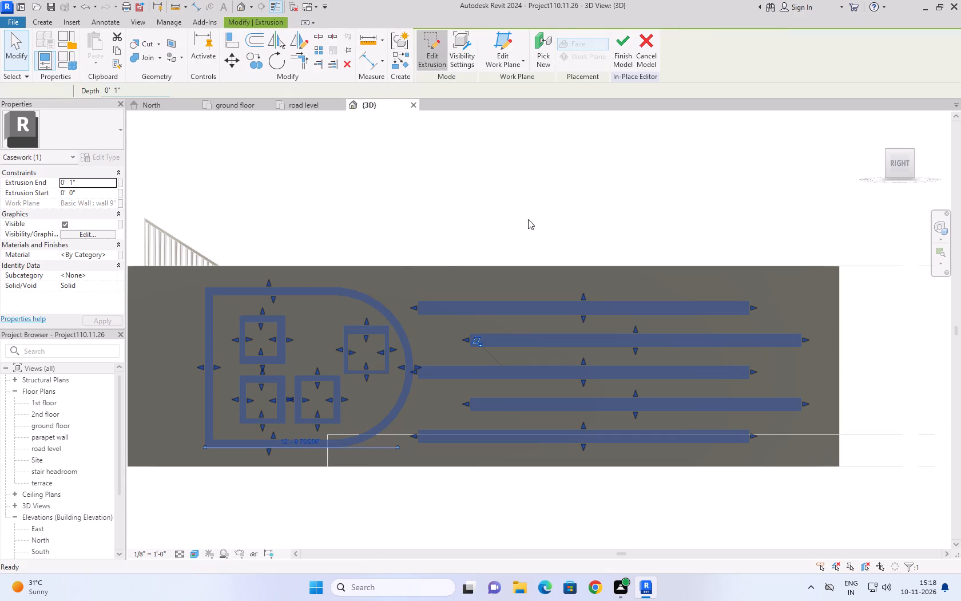
Set the top horizontal strip's thickness to 8" by repositioning its lower edge.
left_click(724, 312)
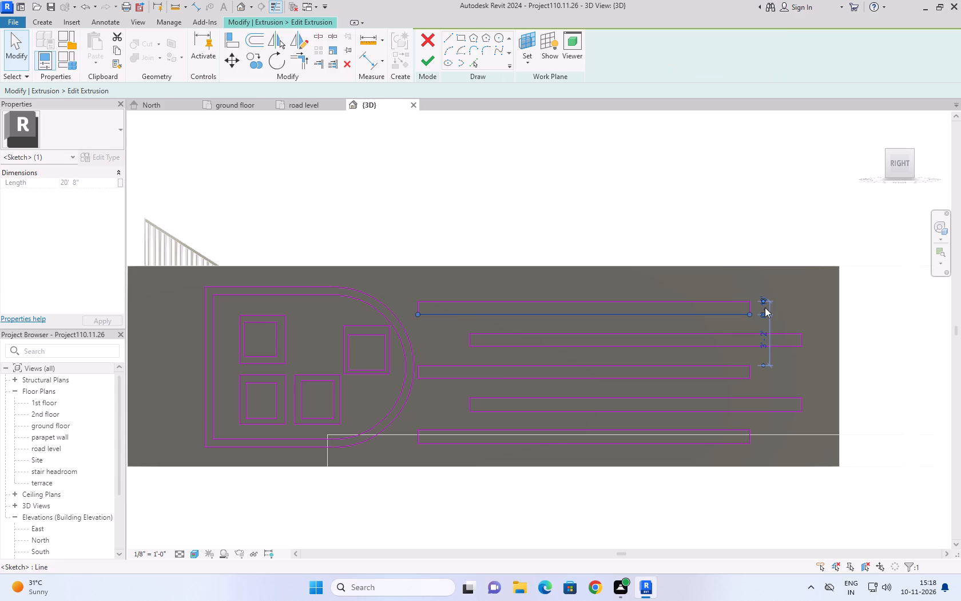
scroll(765, 311, "up", 10)
left_click(780, 294)
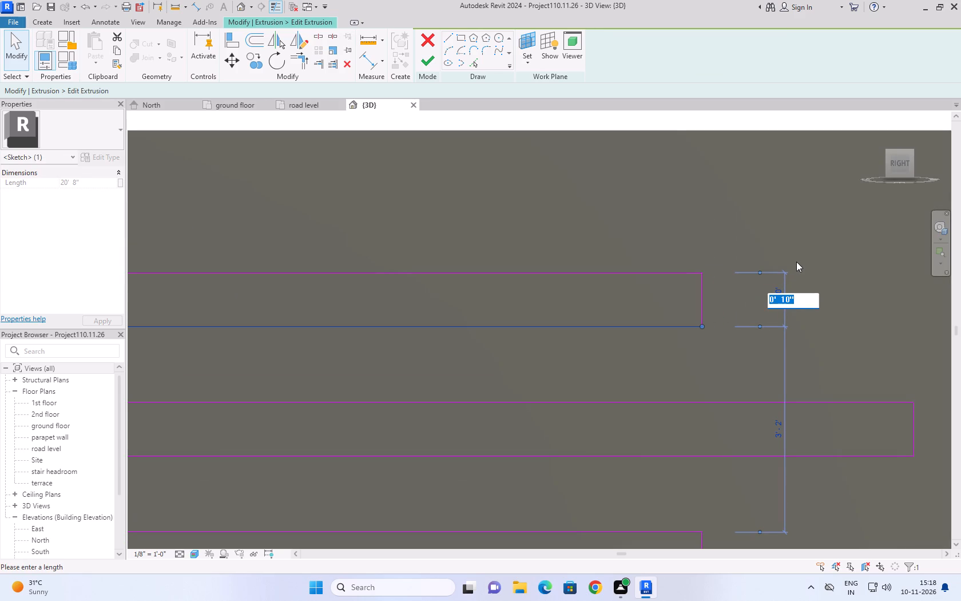
type("8''")
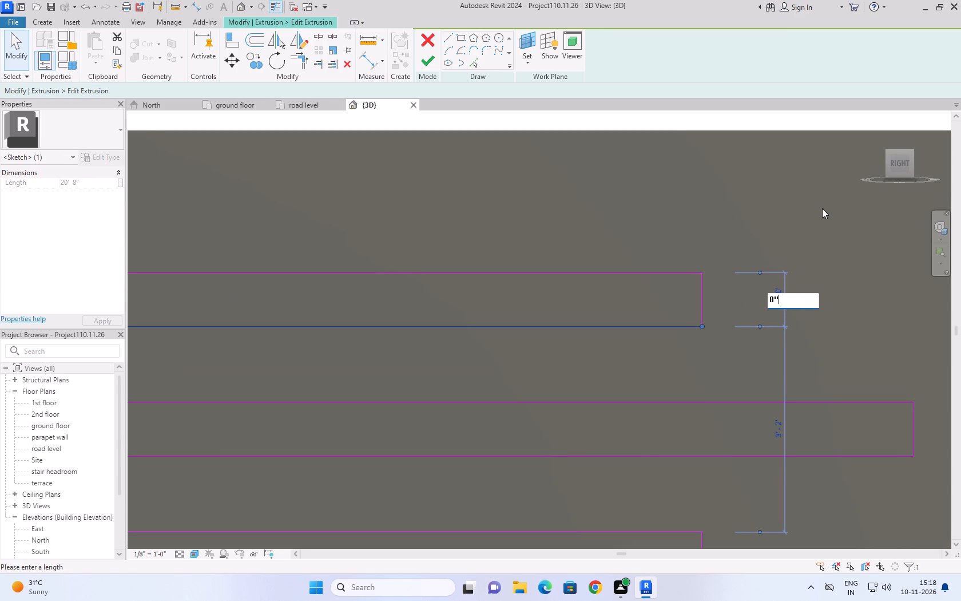
left_click(822, 208)
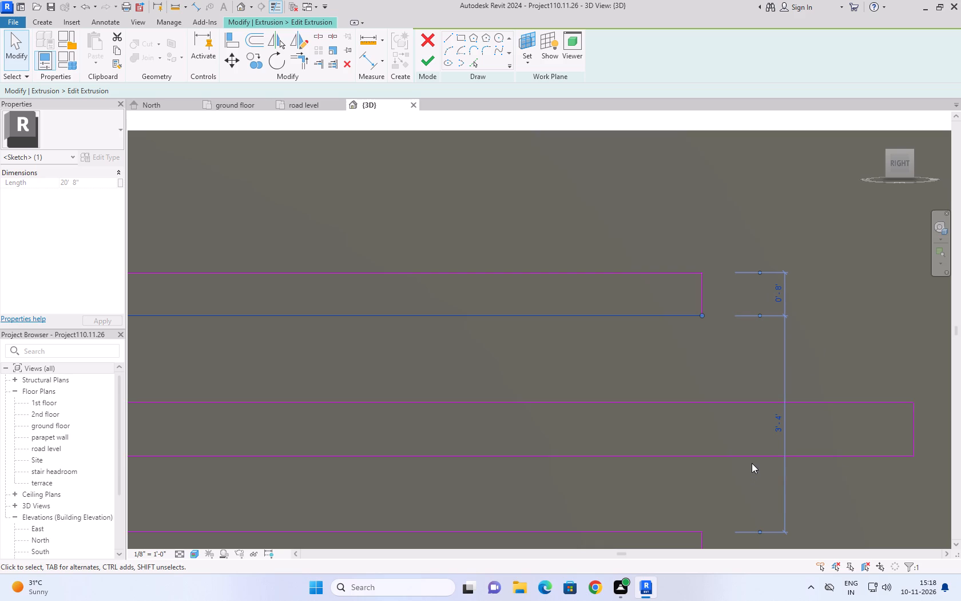
Set the thickness of the second strip from the top to 8" by repositioning its lower edge.
left_click(752, 458)
middle_click_drag(833, 469, 497, 435)
left_click(590, 395)
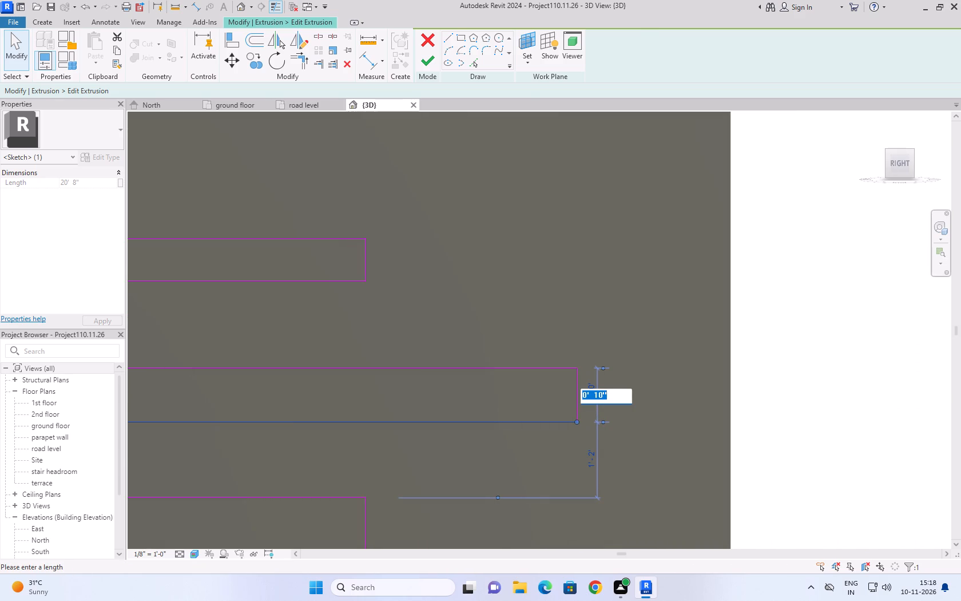
type("8''")
left_click(638, 302)
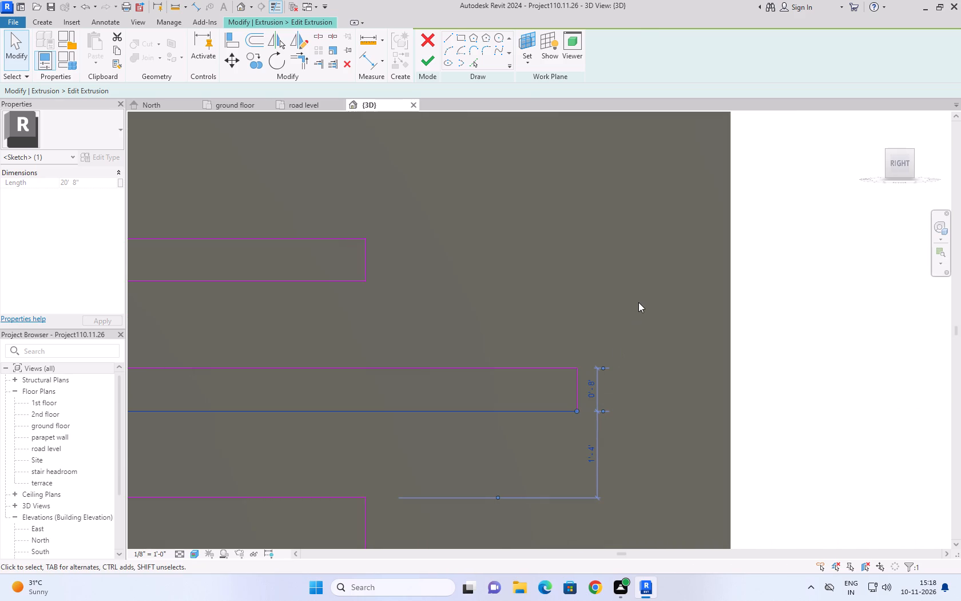
Set the middle strip's thickness to 8" by repositioning its lower edge.
scroll(560, 454, "down", 8)
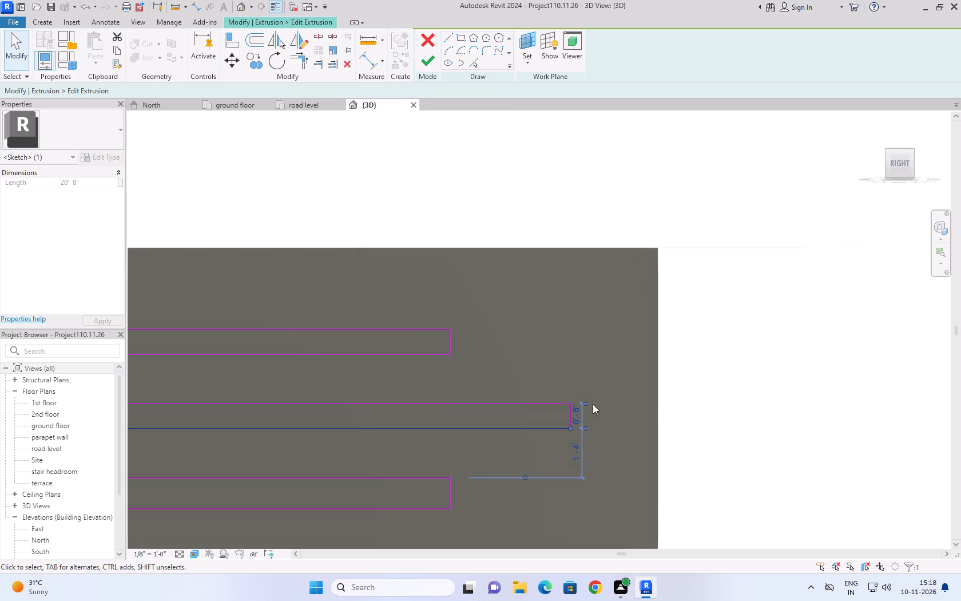
scroll(480, 497, "up", 4)
left_click(495, 446)
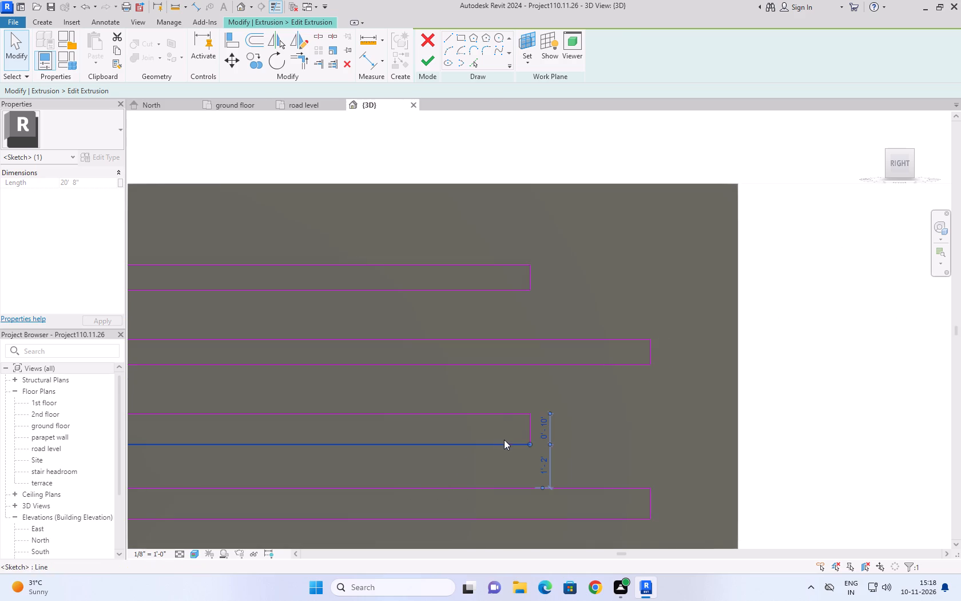
left_click(545, 432)
type("8''")
left_click(686, 408)
Set the thickness of the fourth strip from the top to 8" by repositioning its lower edge.
scroll(700, 398, "down", 3)
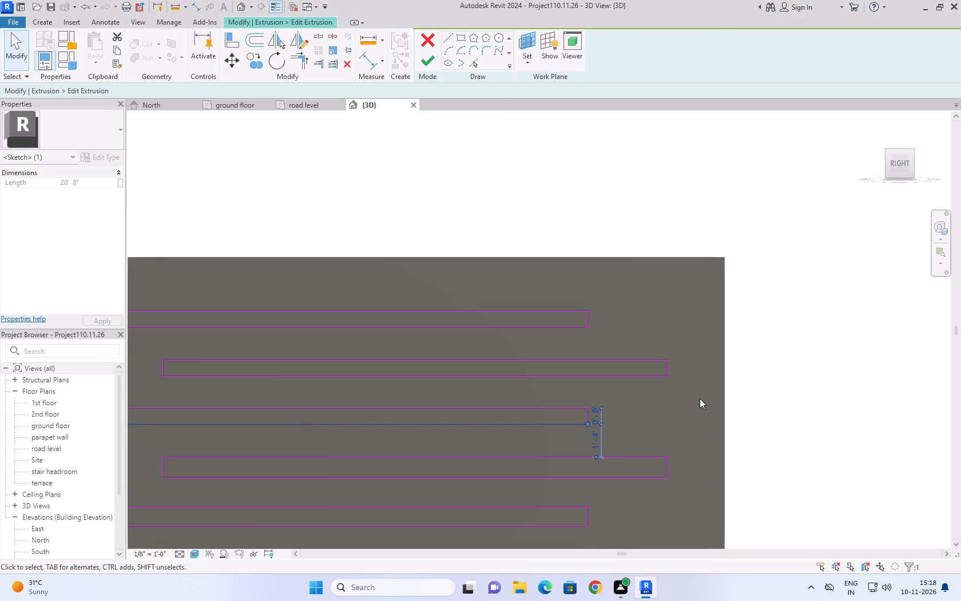
scroll(700, 398, "down", 3)
scroll(637, 482, "up", 5)
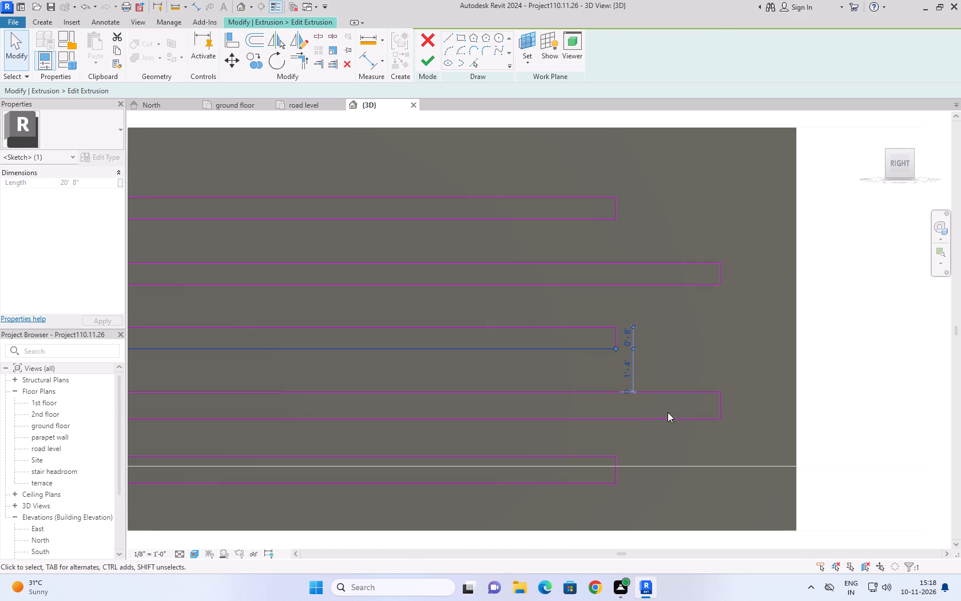
left_click(668, 421)
left_click(736, 401)
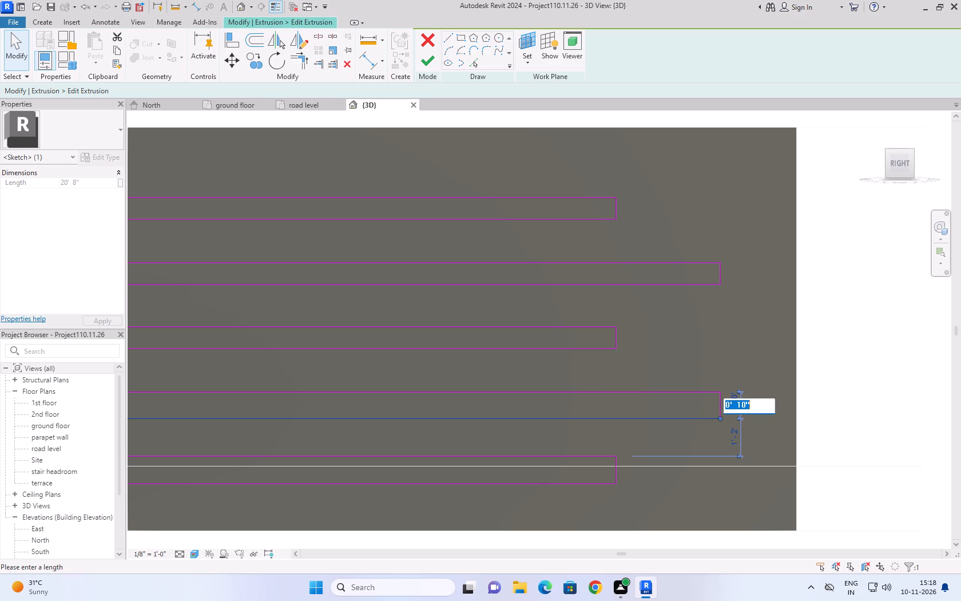
type("8''")
left_click(836, 341)
Set the bottom strip's thickness to 8" by repositioning its lower edge, and deselect the line.
left_click(585, 484)
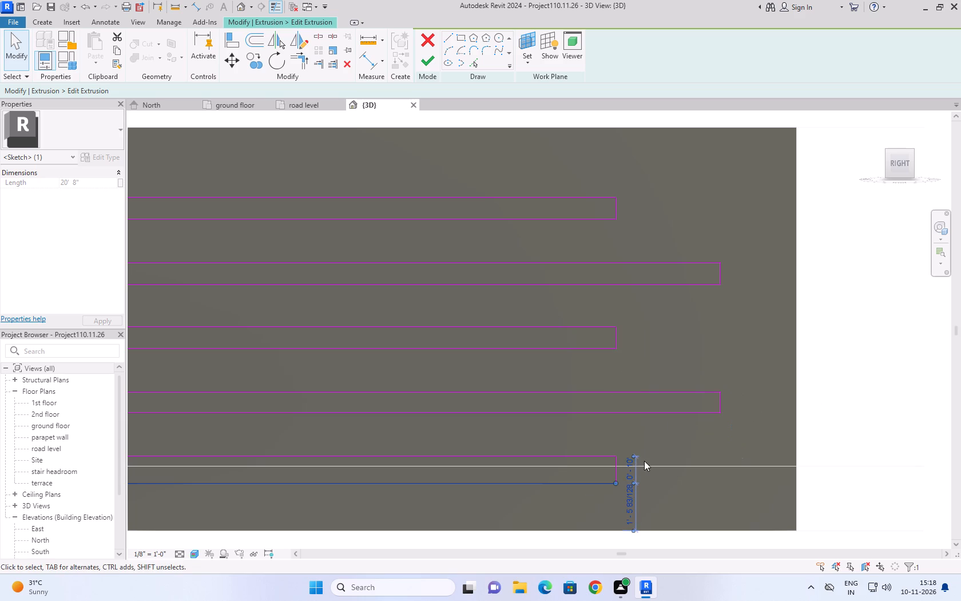
left_click(626, 469)
type("8''")
left_click(832, 410)
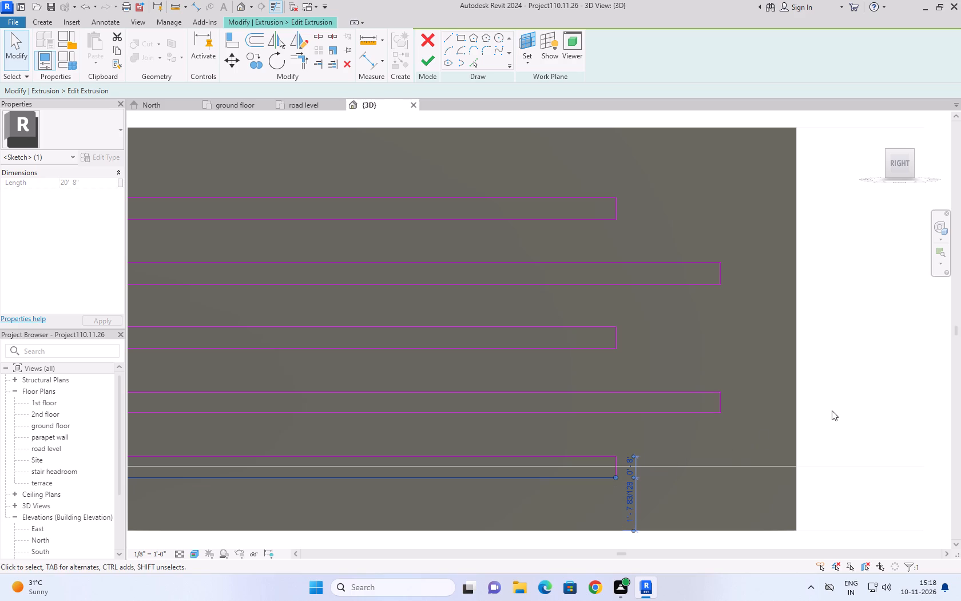
left_click(866, 392)
scroll(852, 401, "down", 6)
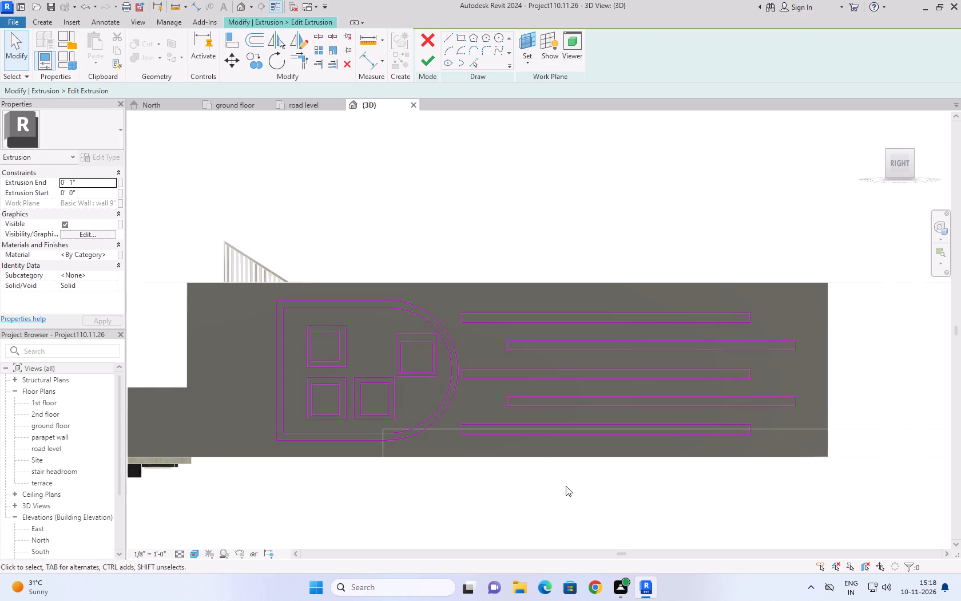
Check the gaps between the lower three strips with the Aligned dimension tool, without placing any dimension.
type("di")
scroll(616, 416, "up", 6)
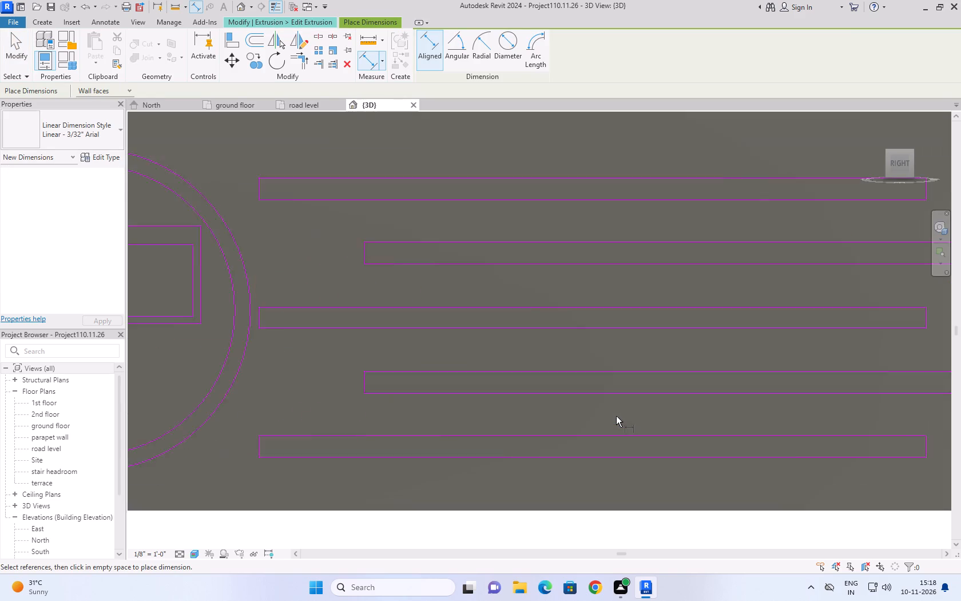
scroll(616, 416, "up", 1)
left_click(624, 438)
left_click(620, 390)
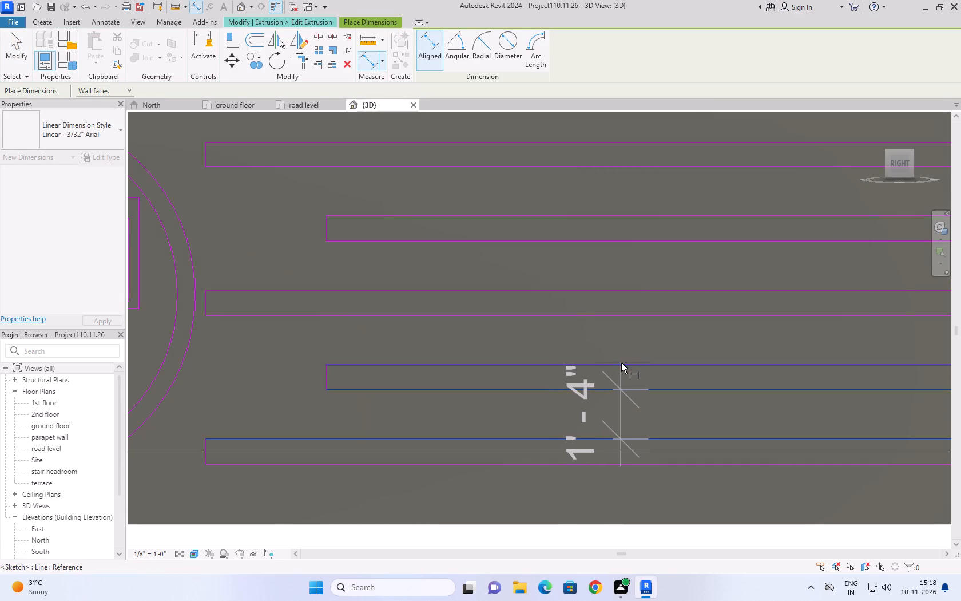
left_click(621, 317)
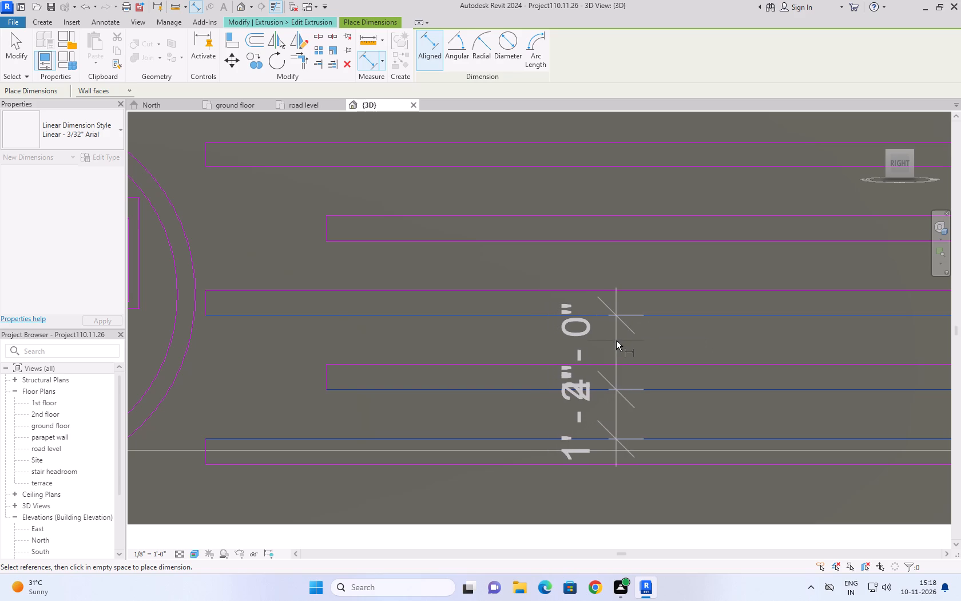
key("Escape")
left_click(629, 364)
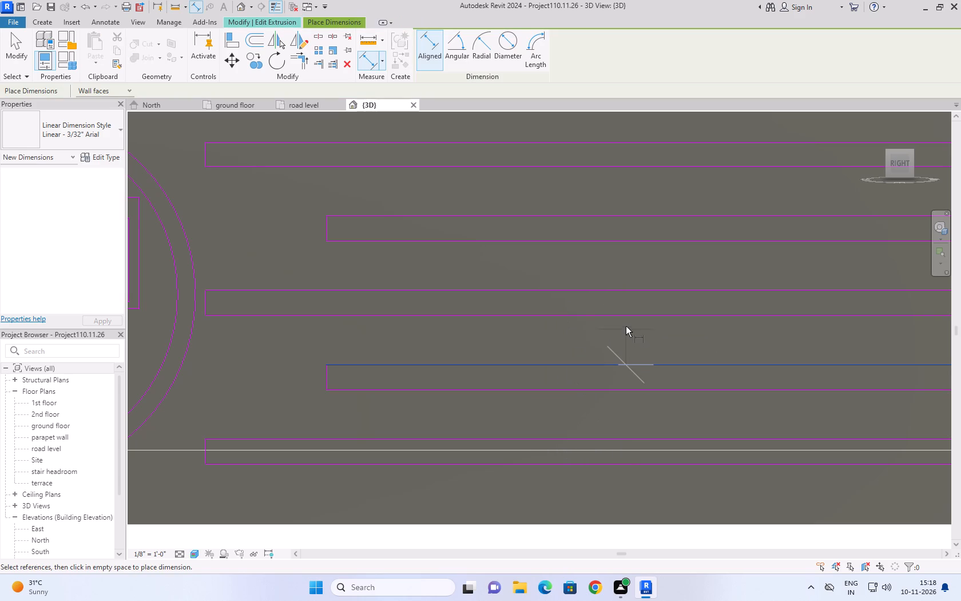
left_click(625, 317)
key("Escape")
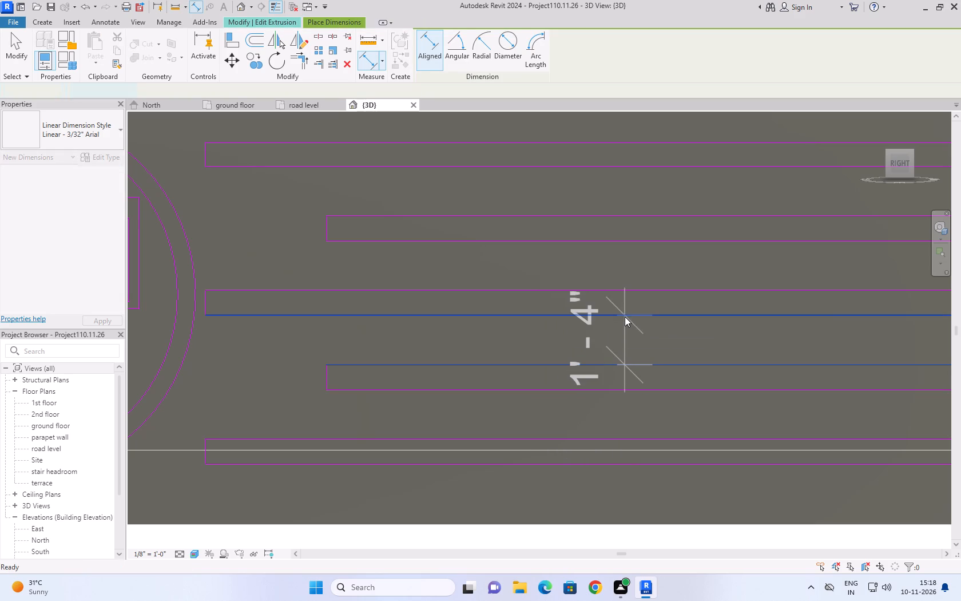
Check the gaps between the upper three strips and the second strip's thickness with the Aligned dimension tool, and leave the tool.
left_click(622, 288)
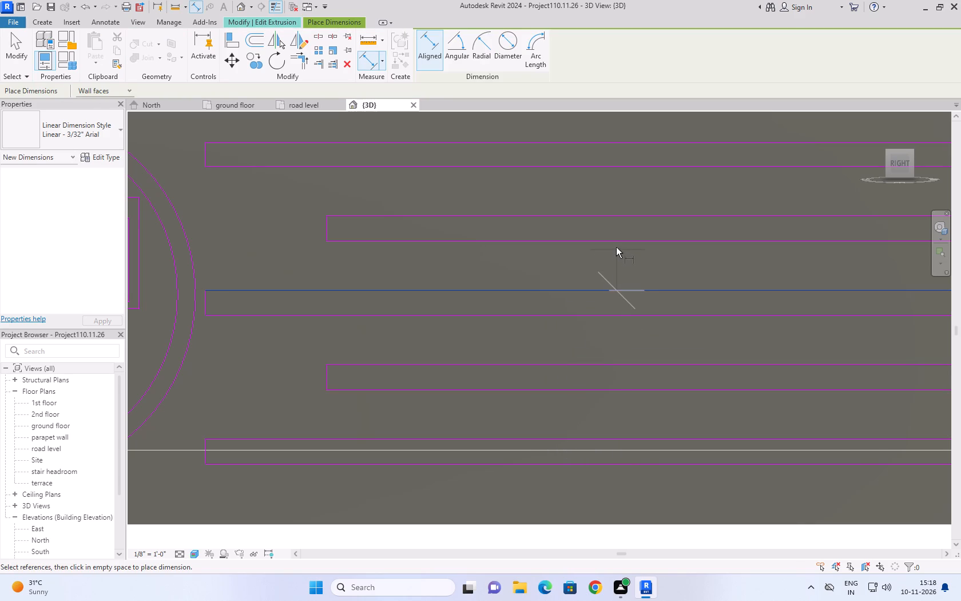
left_click(616, 241)
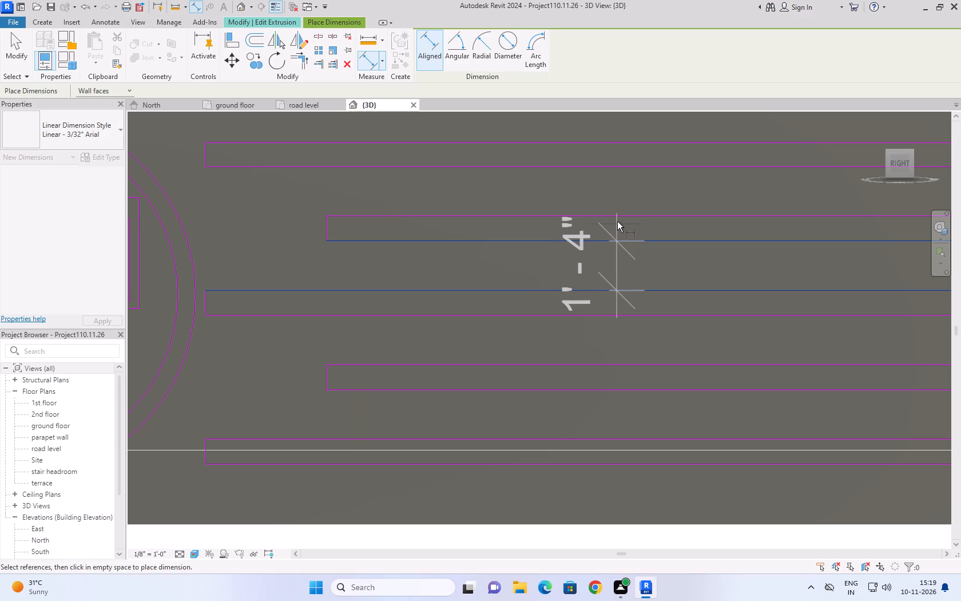
left_click(618, 215)
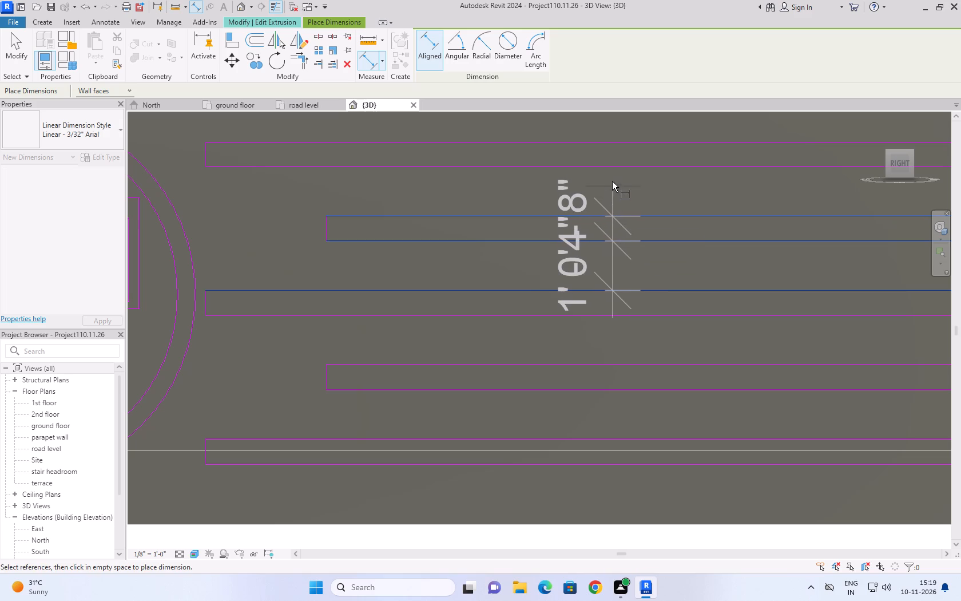
left_click(611, 168)
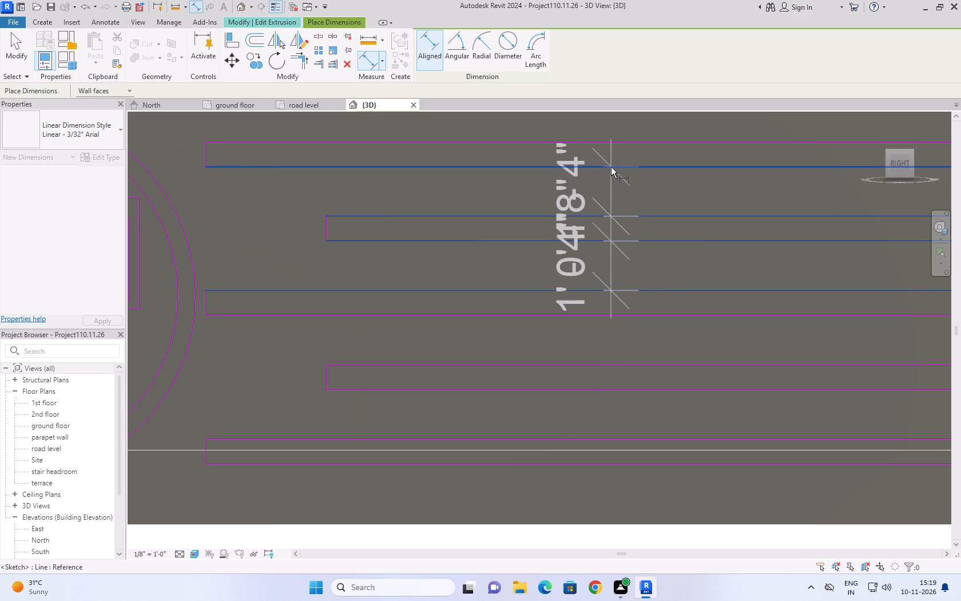
key("Escape")
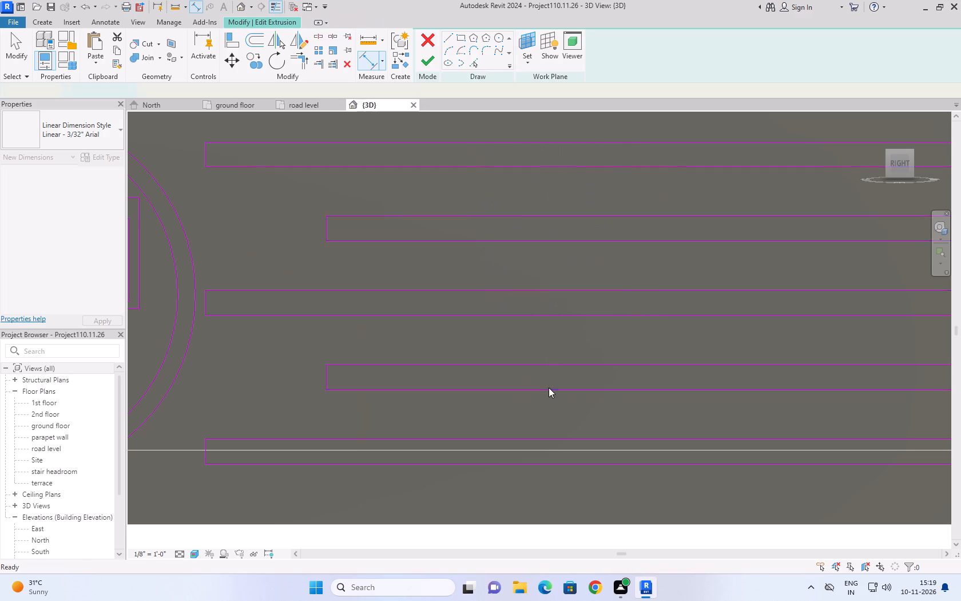
scroll(549, 388, "down", 9)
scroll(252, 311, "up", 3)
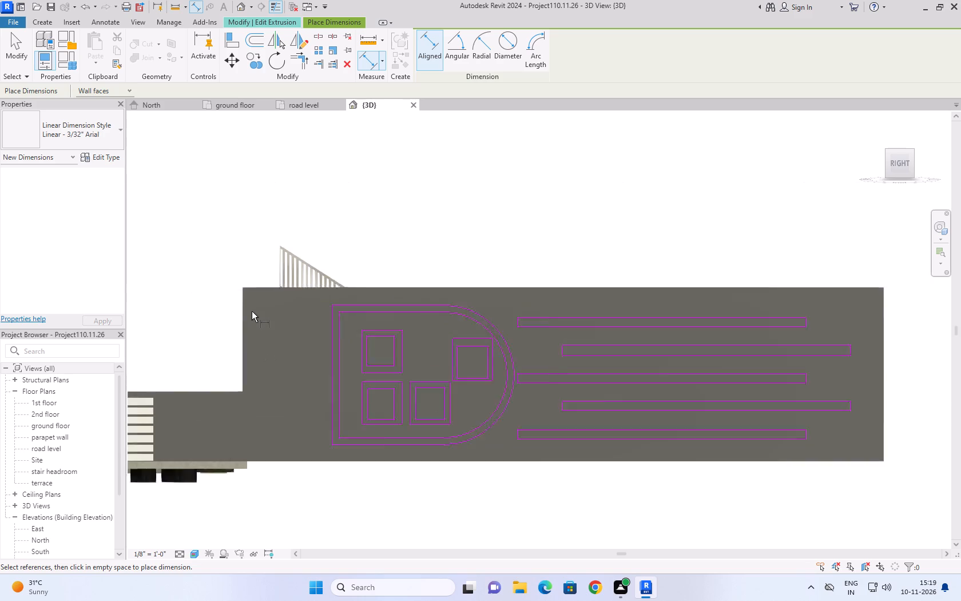
left_click(25, 45)
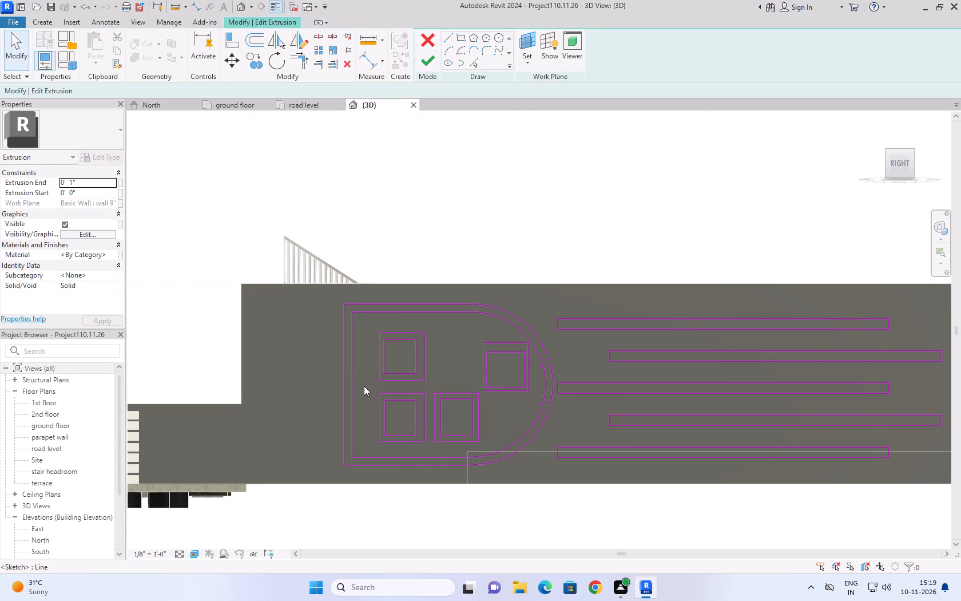
Finish the sketch edit of the side wall's decorative extrusion.
left_click(425, 64)
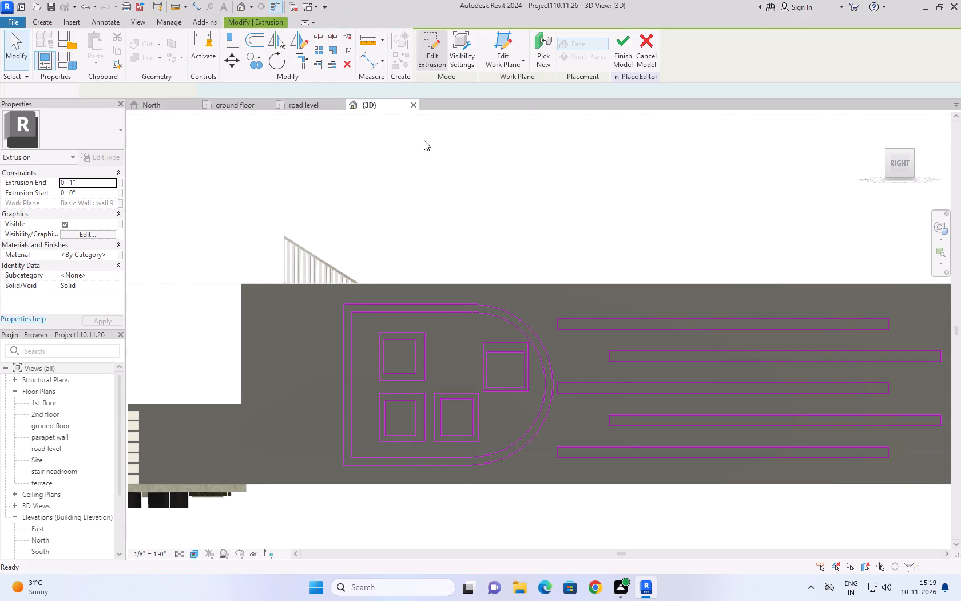
Thicken the D-shaped frame's vertical and upper bands by moving their inner edges inward, and try adjusting the curved inner edge with its shape handle.
scroll(379, 396, "up", 4)
left_click(337, 376)
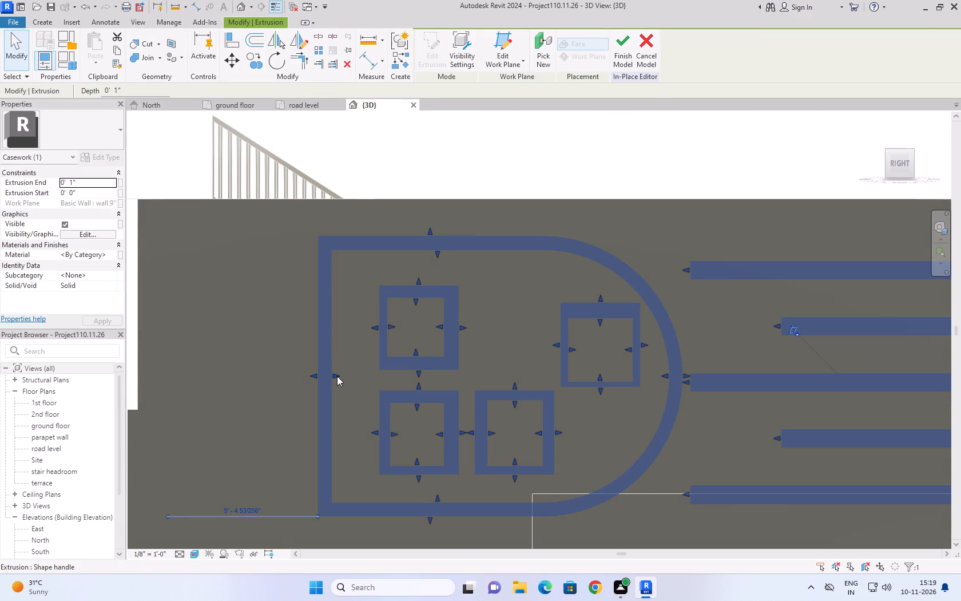
left_click(439, 254)
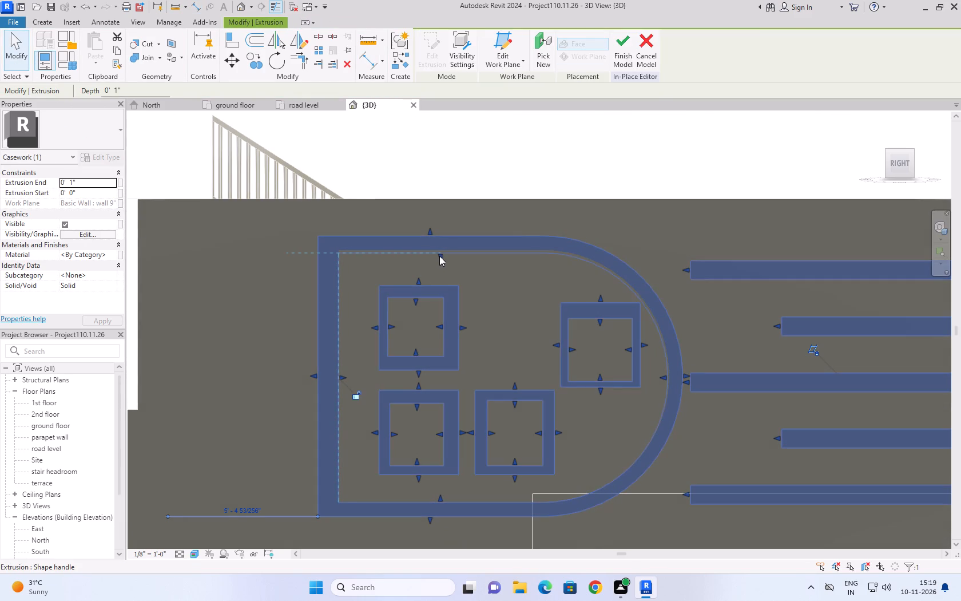
left_click(661, 378)
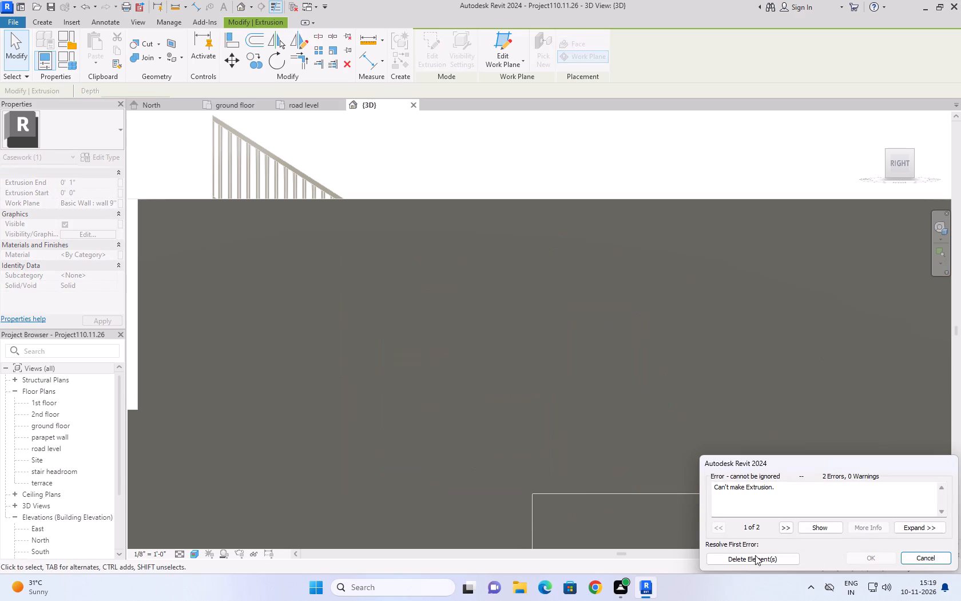
left_click(914, 553)
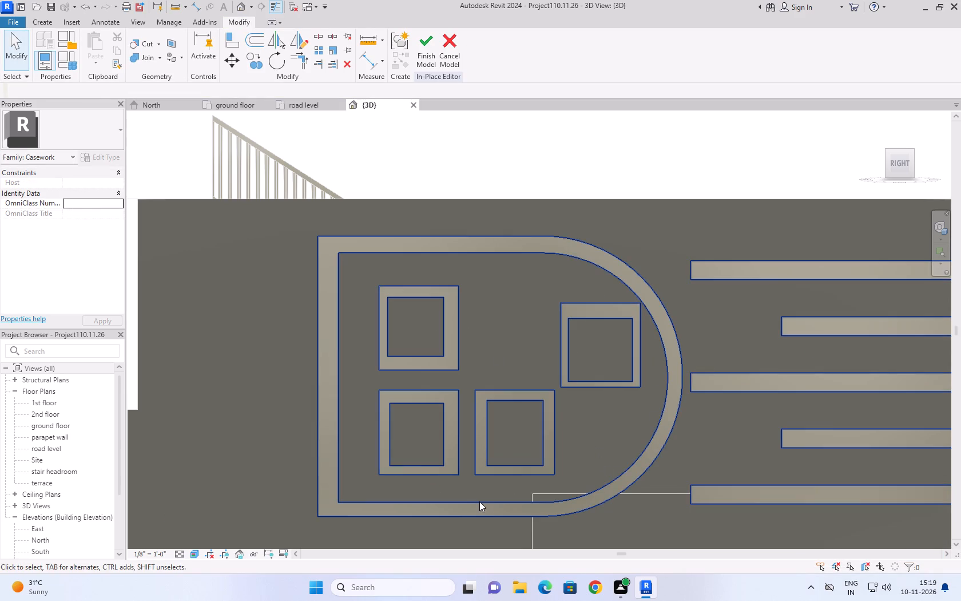
Thicken the D-shaped frame's lower band by moving its inner edge upward, and try adjusting the curved inner edge again.
left_click(479, 501)
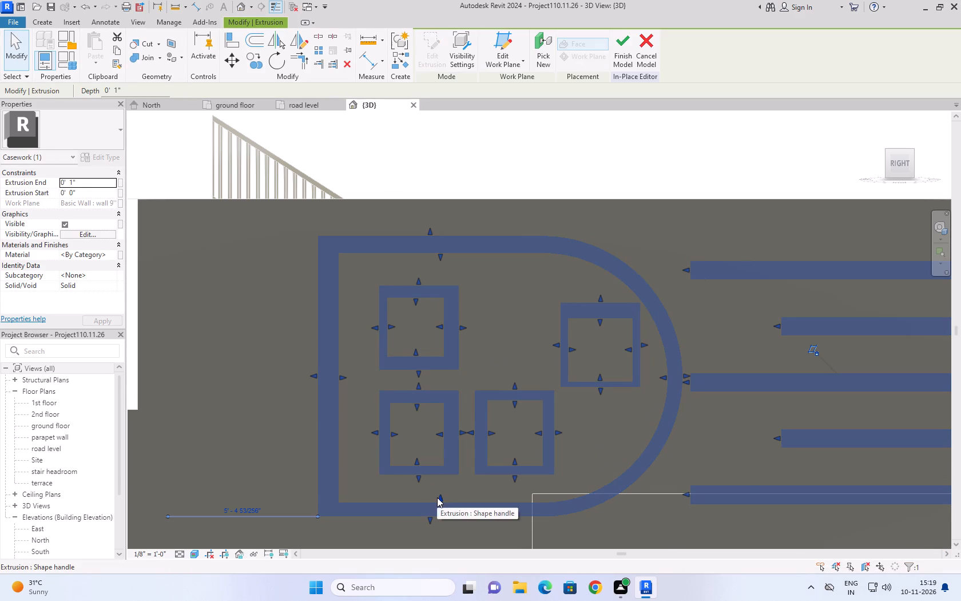
left_click(438, 497)
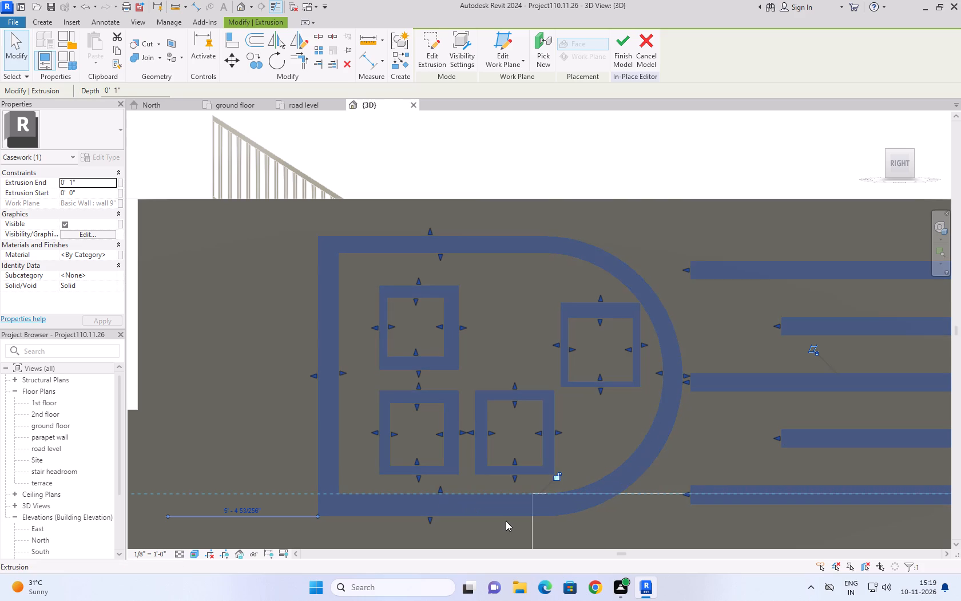
left_click(659, 375)
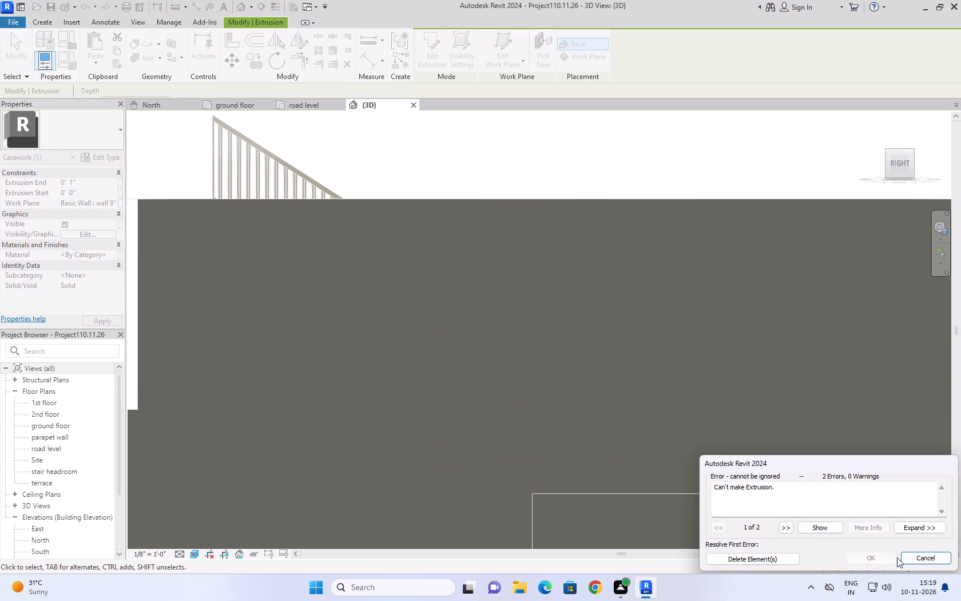
left_click(900, 558)
left_click(901, 558)
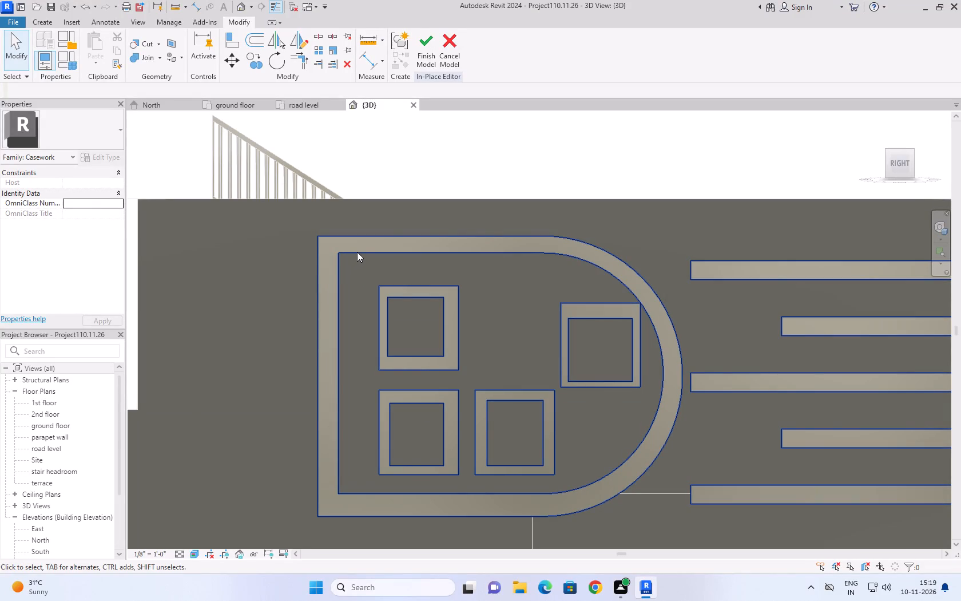
On the low front wall's decoration, check the height offset between the first two vertical strips' tops with the Aligned dimension tool, without placing a dimension.
scroll(444, 408, "down", 7)
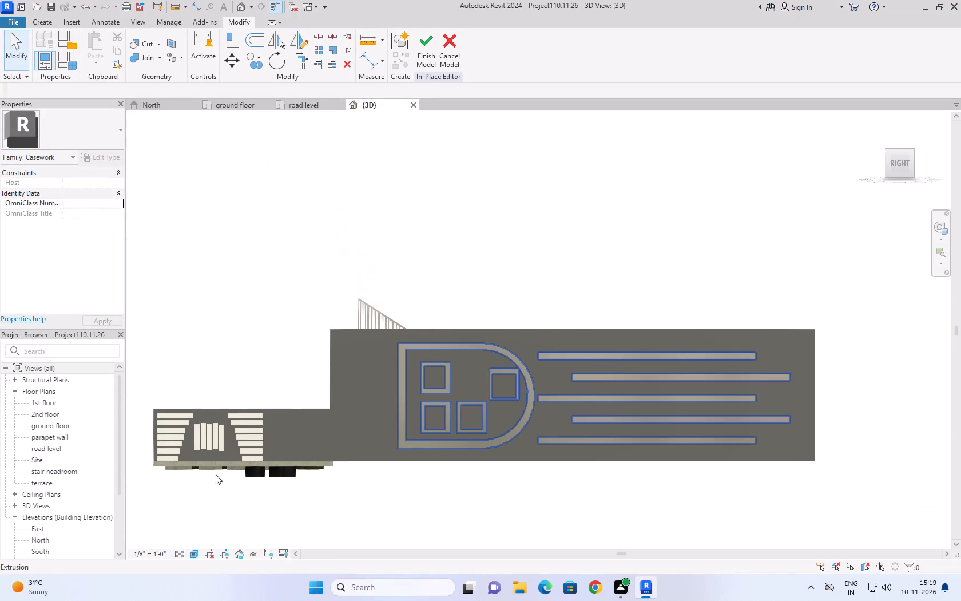
scroll(136, 461, "up", 4)
scroll(246, 426, "down", 4)
scroll(220, 442, "up", 4)
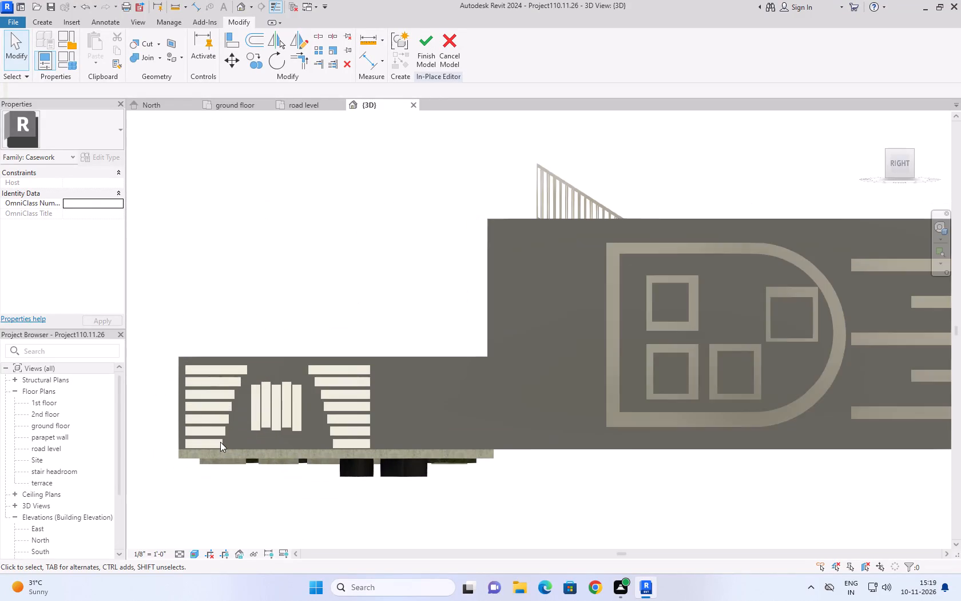
scroll(220, 442, "up", 3)
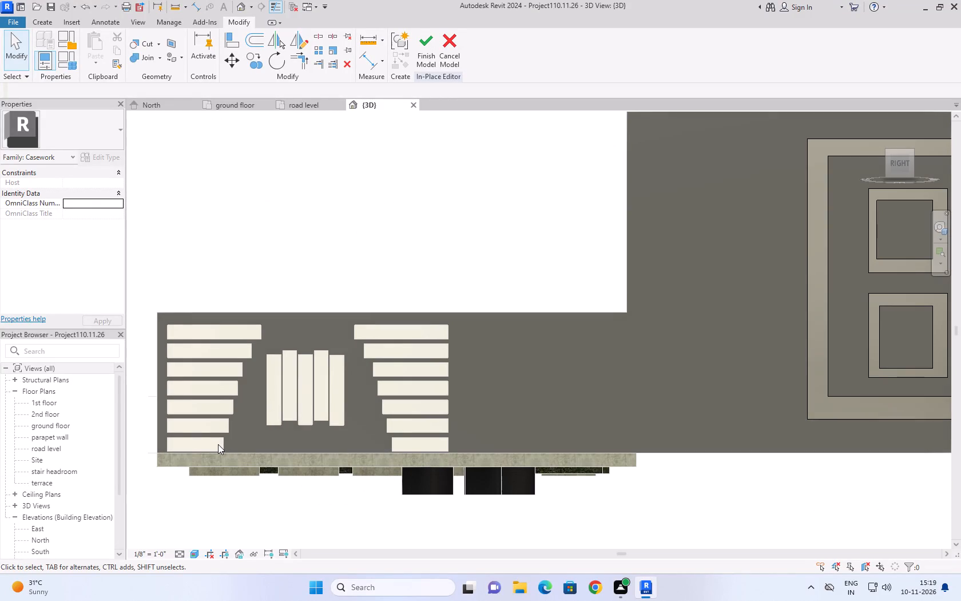
scroll(283, 383, "down", 4)
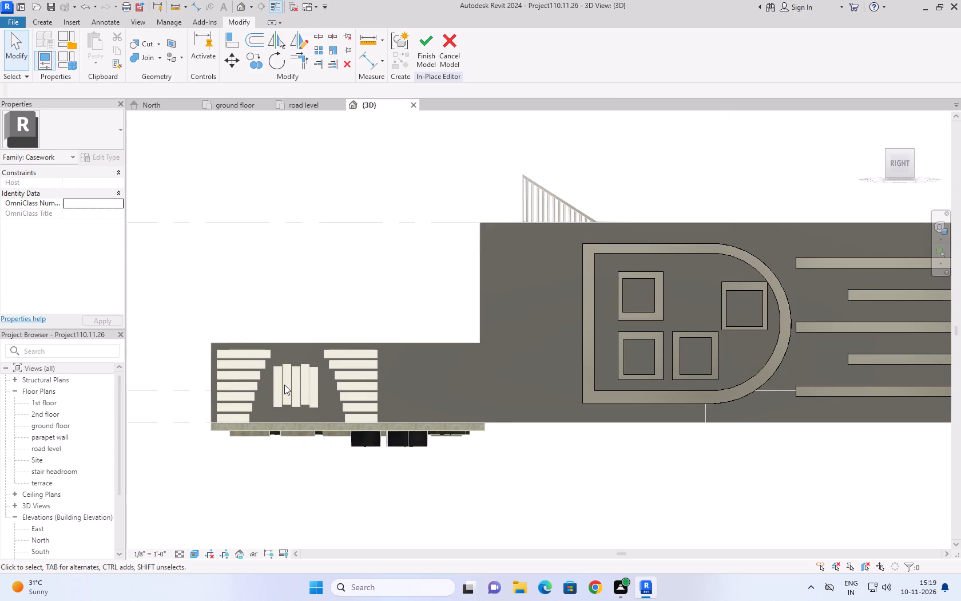
scroll(271, 387, "up", 5)
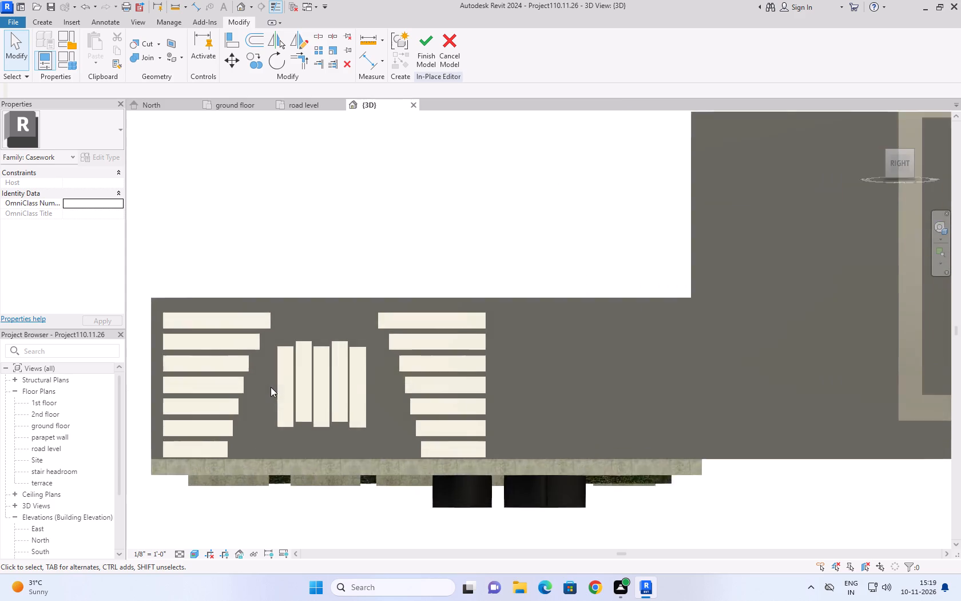
scroll(271, 387, "up", 4)
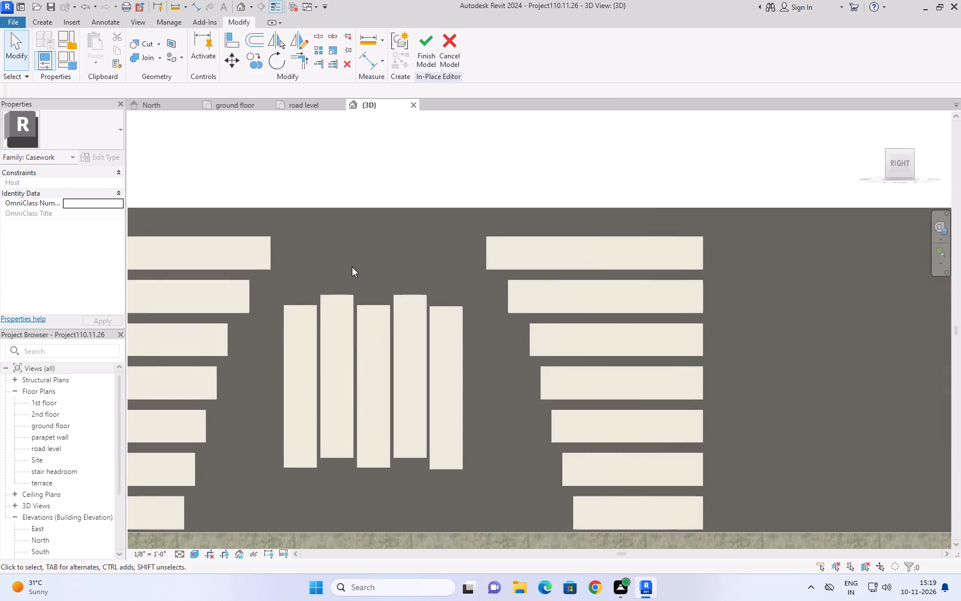
type("di")
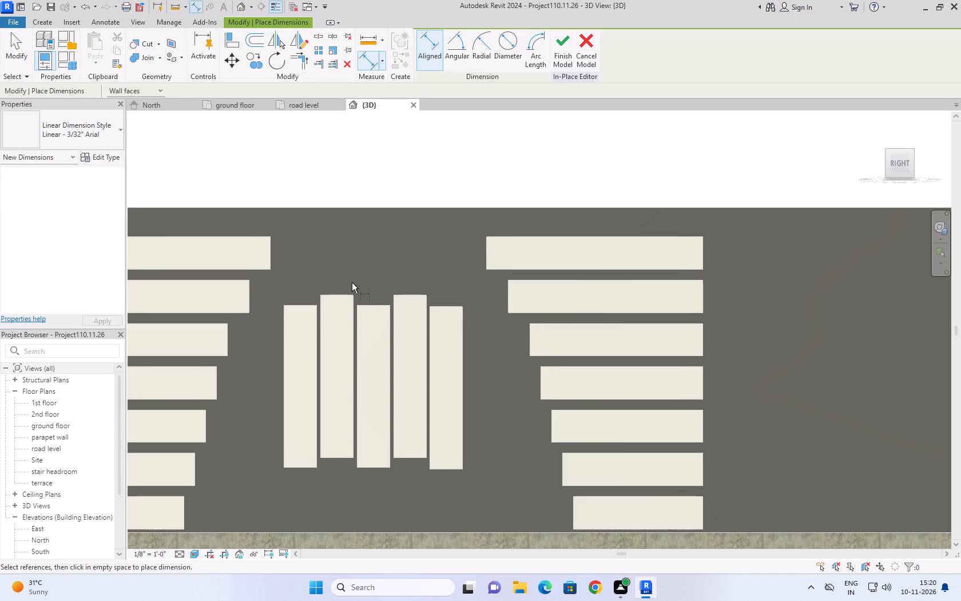
scroll(320, 305, "up", 10)
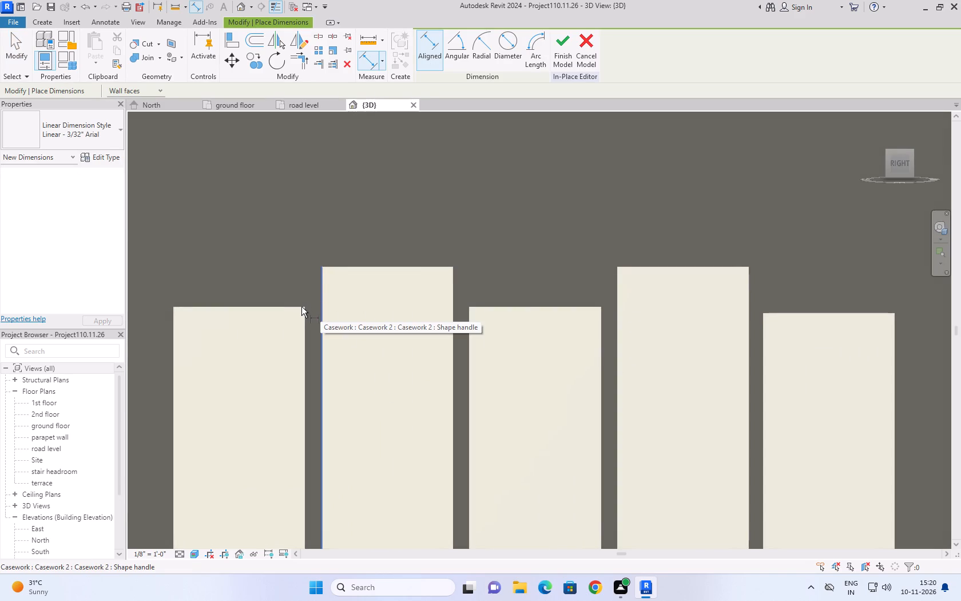
left_click(301, 307)
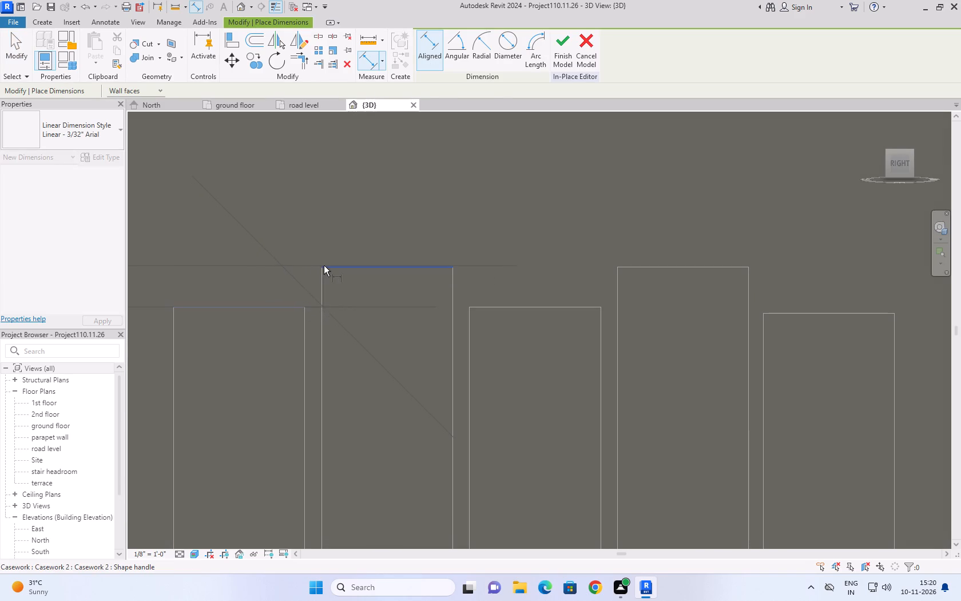
left_click(329, 266)
scroll(359, 263, "down", 6)
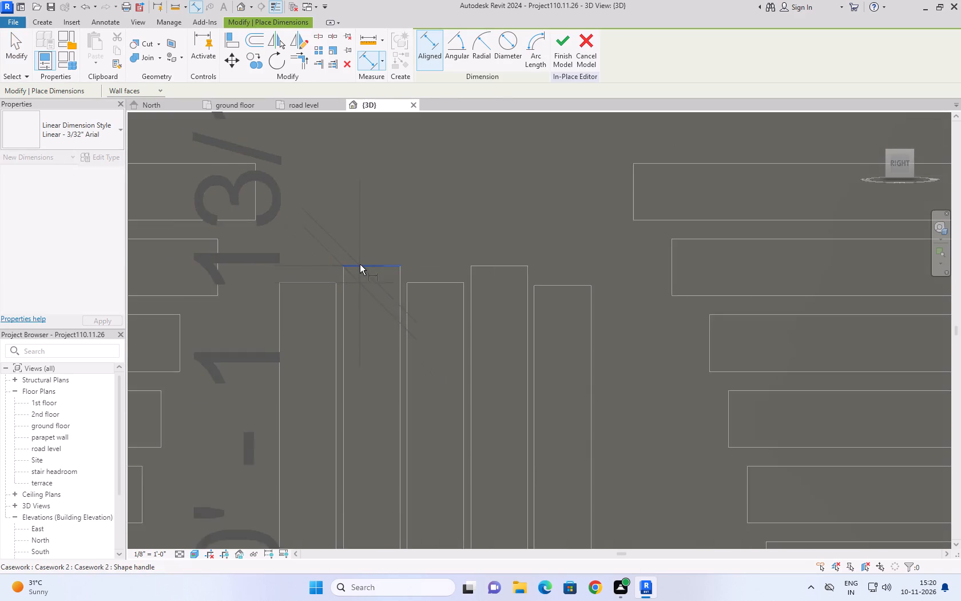
scroll(360, 264, "down", 4)
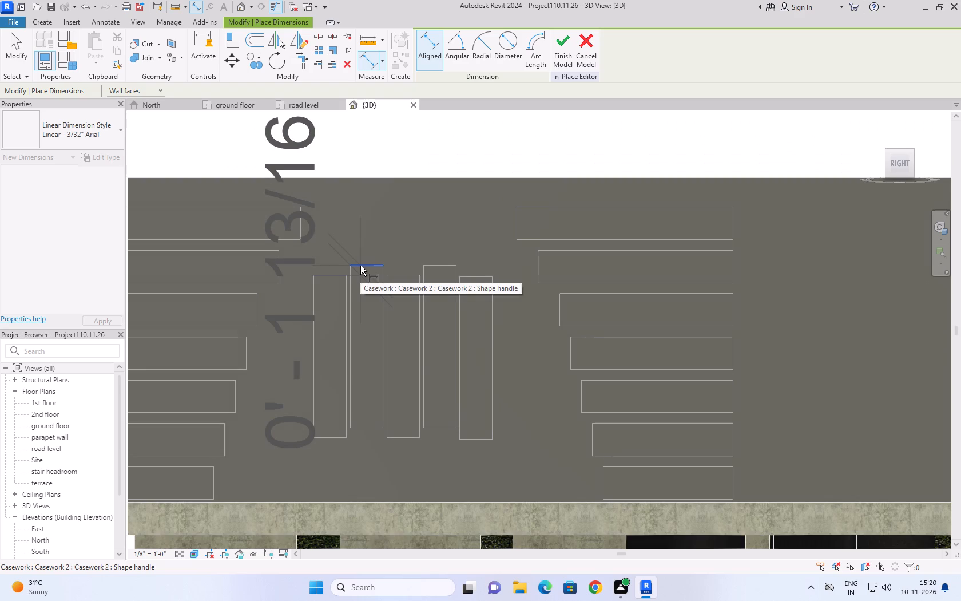
scroll(360, 266, "up", 4)
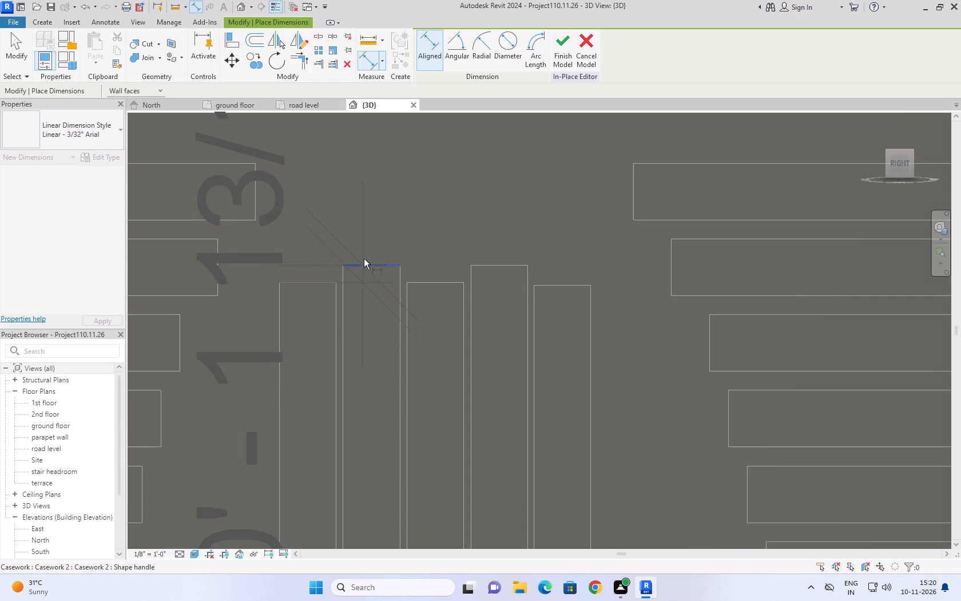
key("Escape")
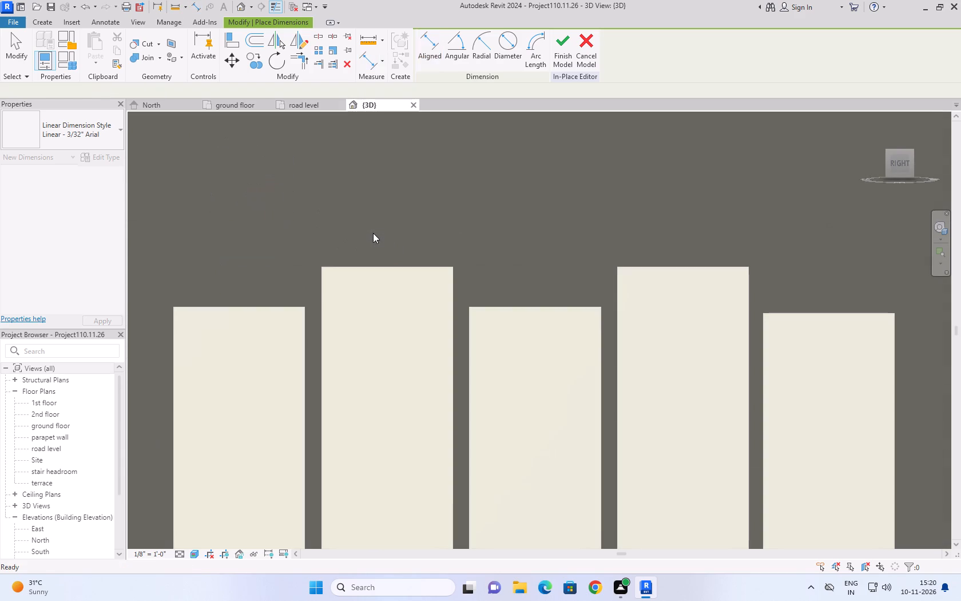
key("Escape")
key("Escape")
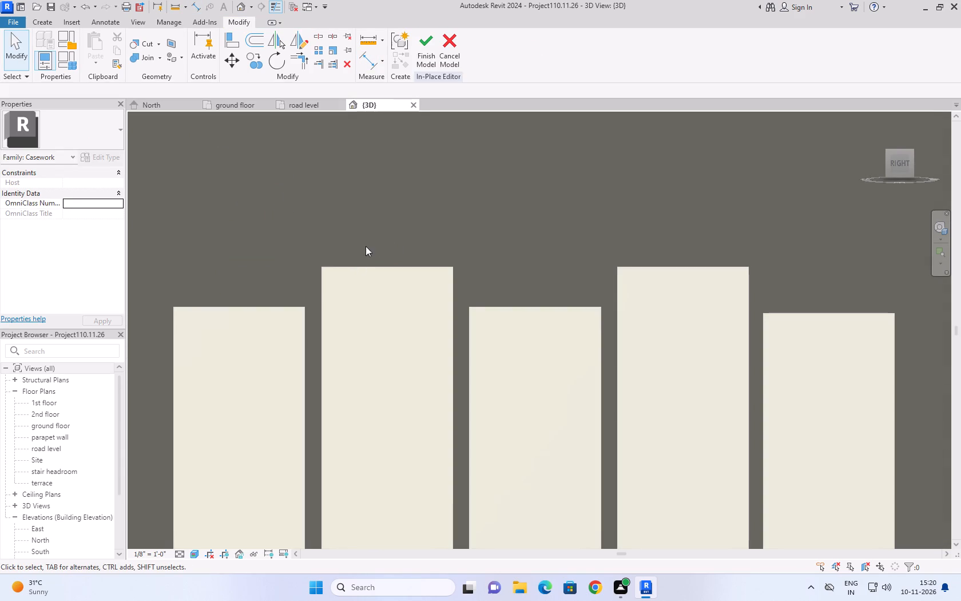
Finish the in-place model of the side wall decoration.
scroll(387, 215, "down", 4)
left_click(430, 51)
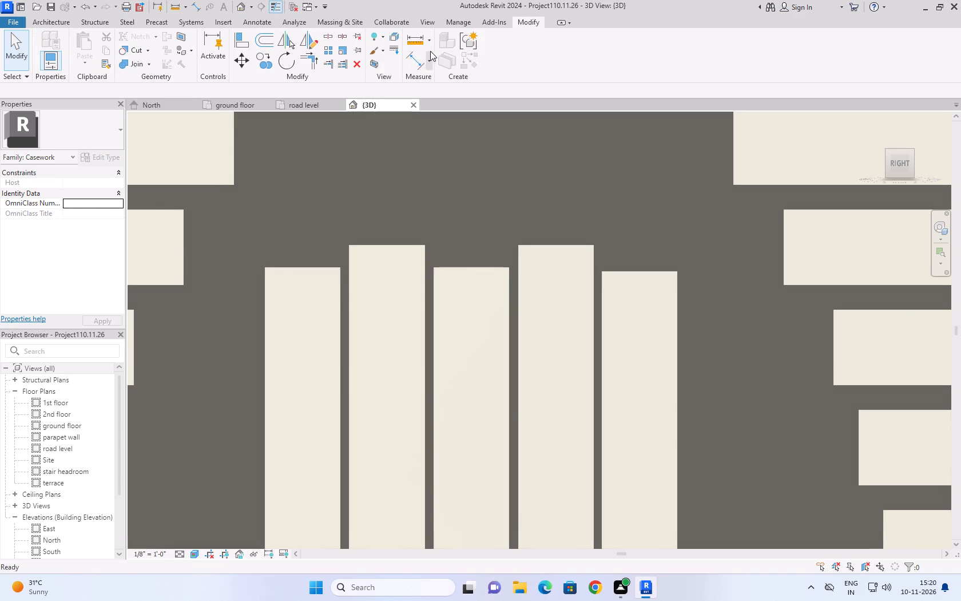
Review the side wall's finished decoration from the side, and examine it up close in the home 3D view.
scroll(460, 209, "down", 4)
scroll(466, 288, "down", 9)
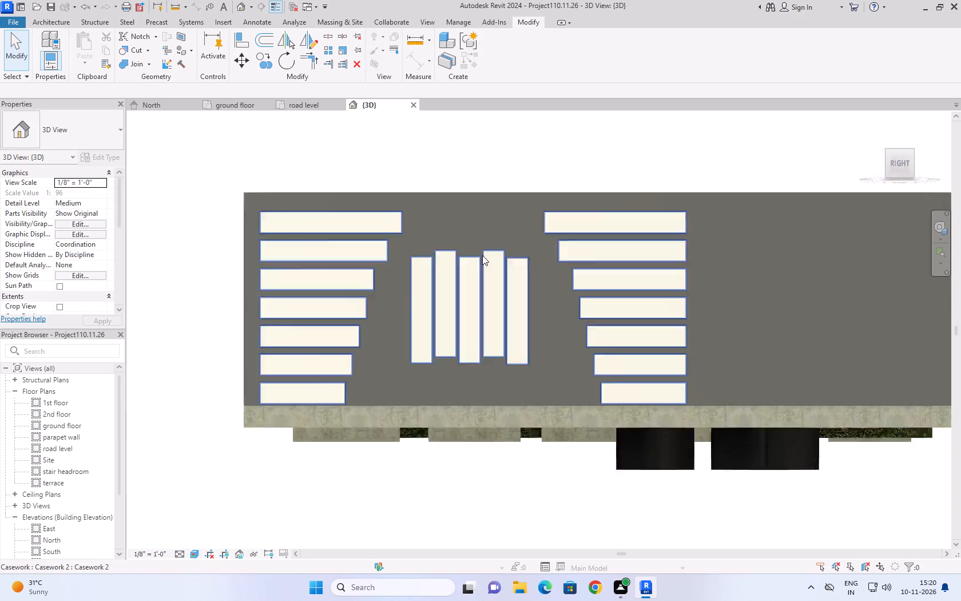
scroll(482, 255, "down", 5)
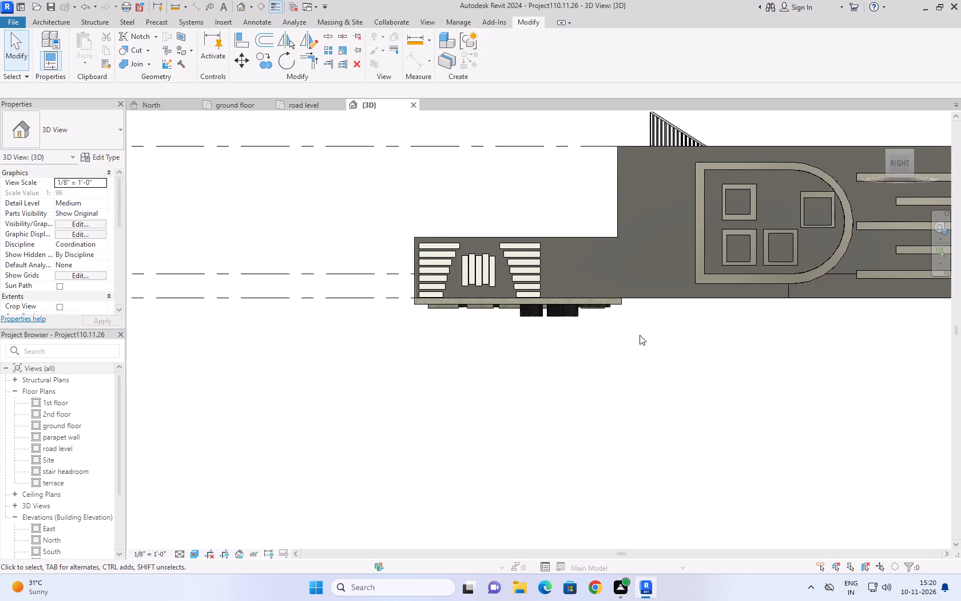
middle_click_drag(658, 404, 487, 433)
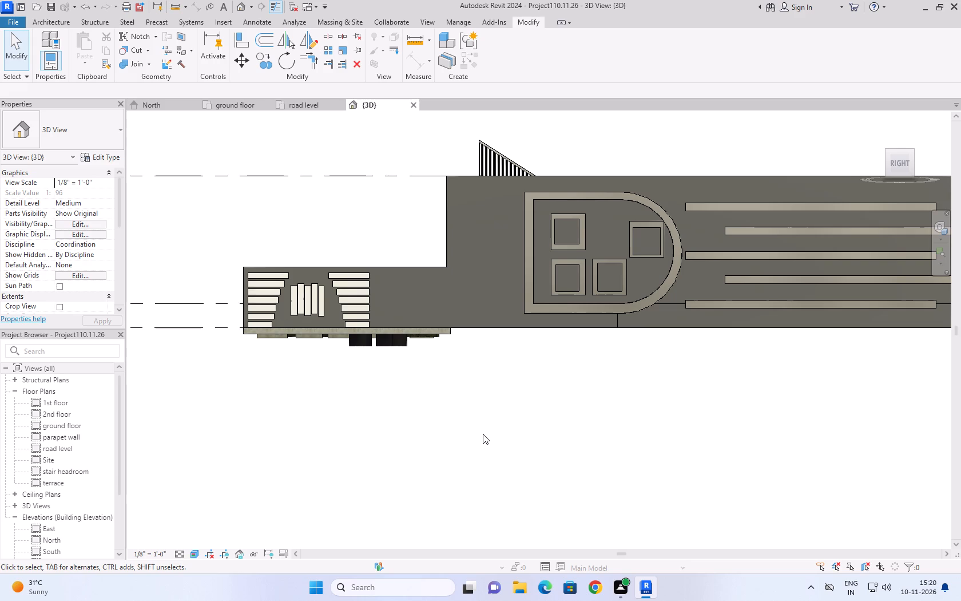
scroll(483, 434, "down", 9)
scroll(485, 442, "up", 1)
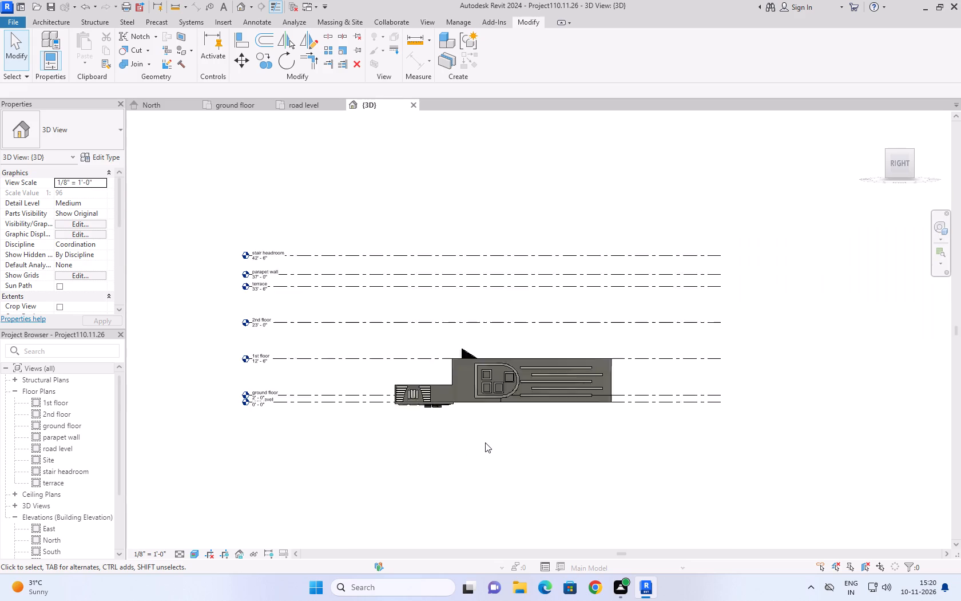
scroll(485, 442, "up", 2)
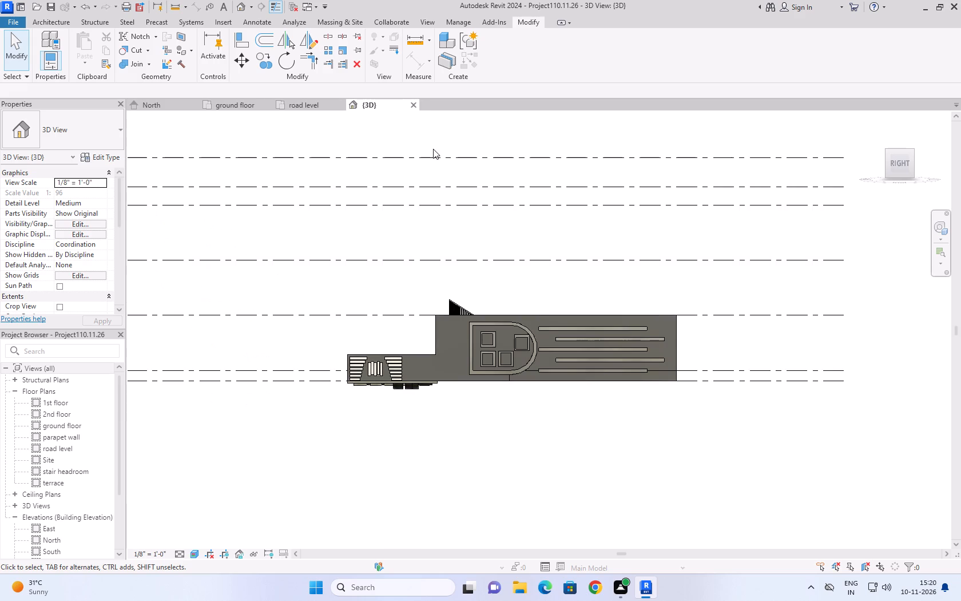
left_click(19, 47)
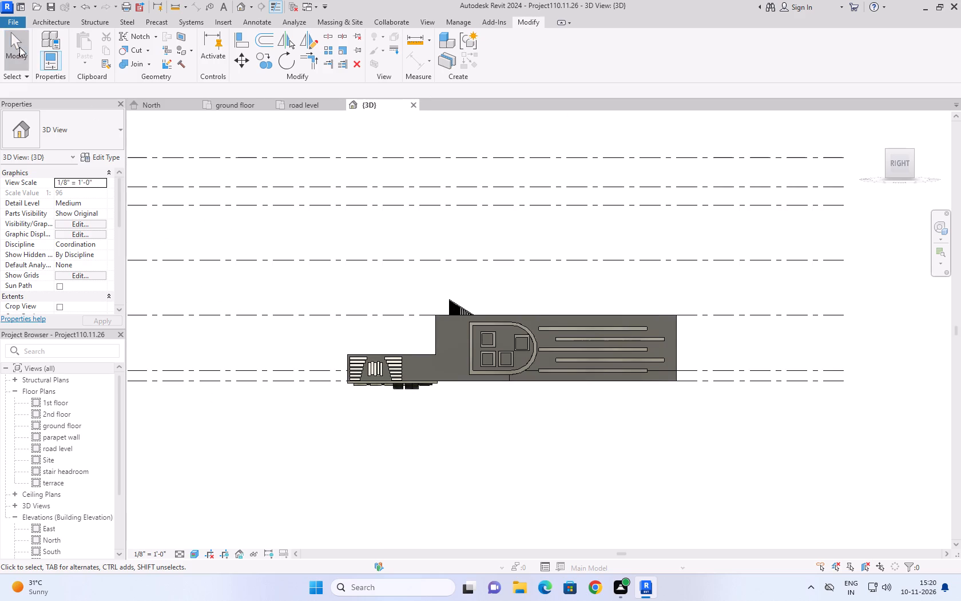
left_click(513, 418)
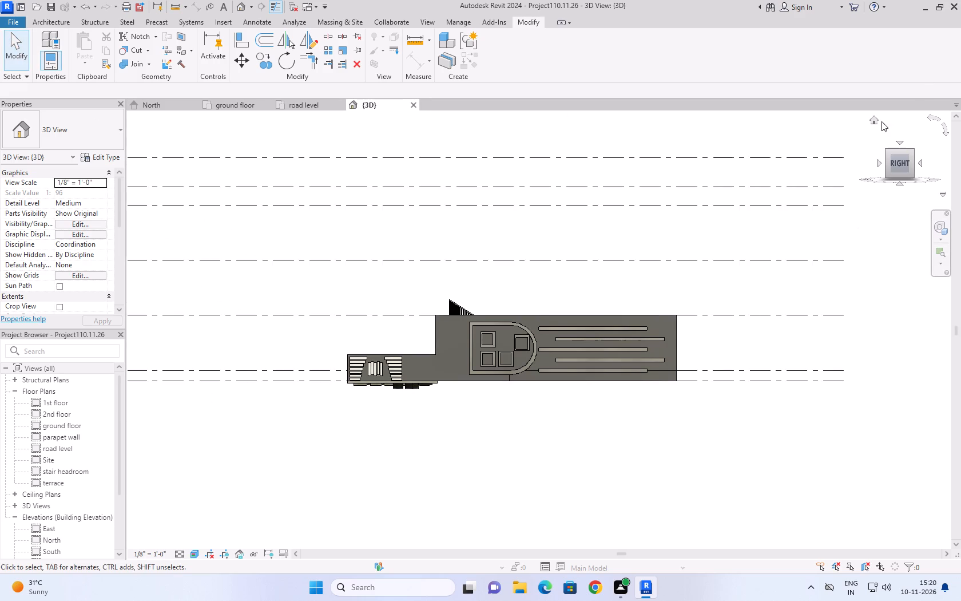
left_click(878, 122)
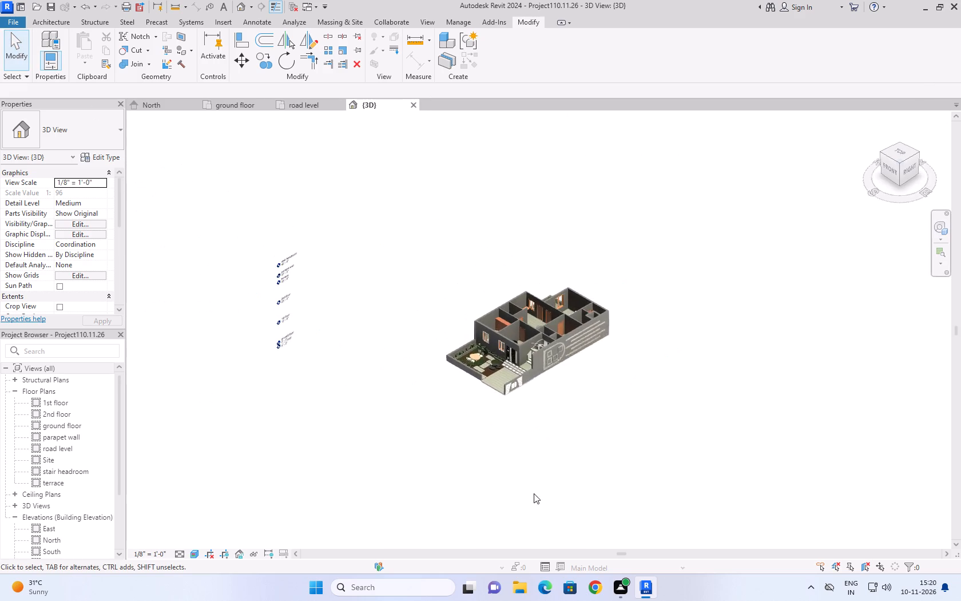
scroll(614, 430, "up", 8)
scroll(572, 353, "up", 1)
middle_click_drag(572, 353, 533, 514)
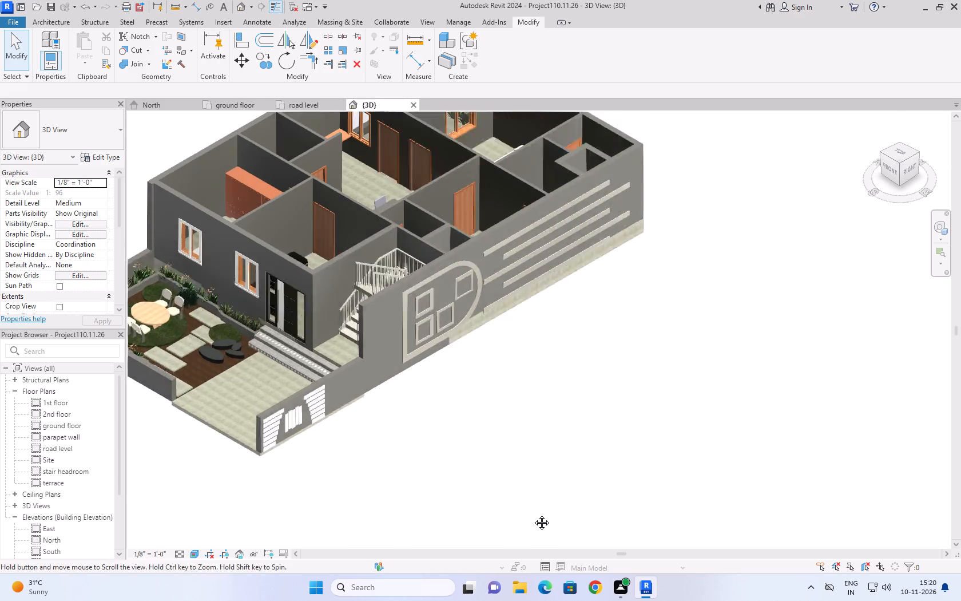
middle_click_drag(533, 514, 529, 539)
scroll(512, 493, "up", 4)
left_click(582, 415)
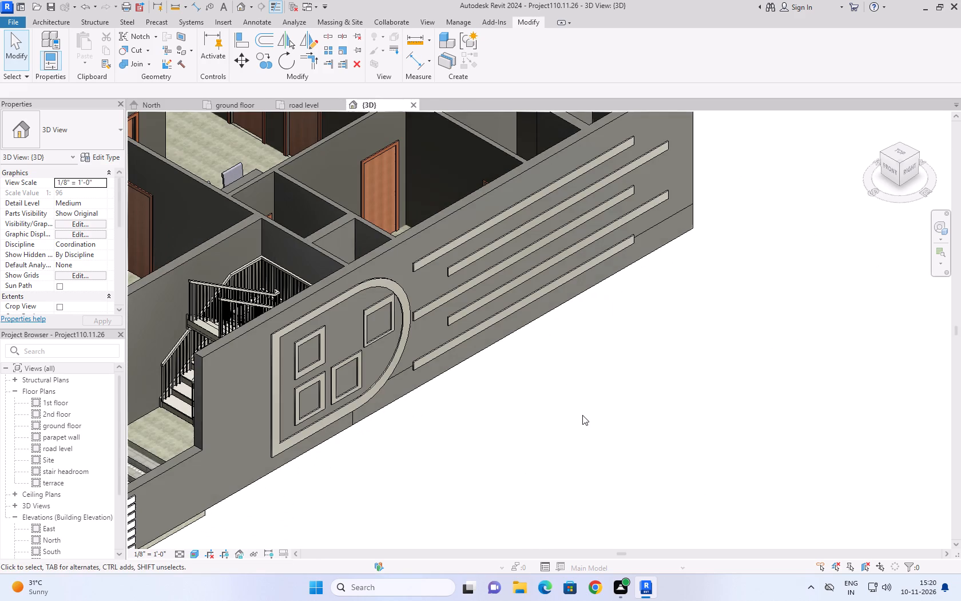